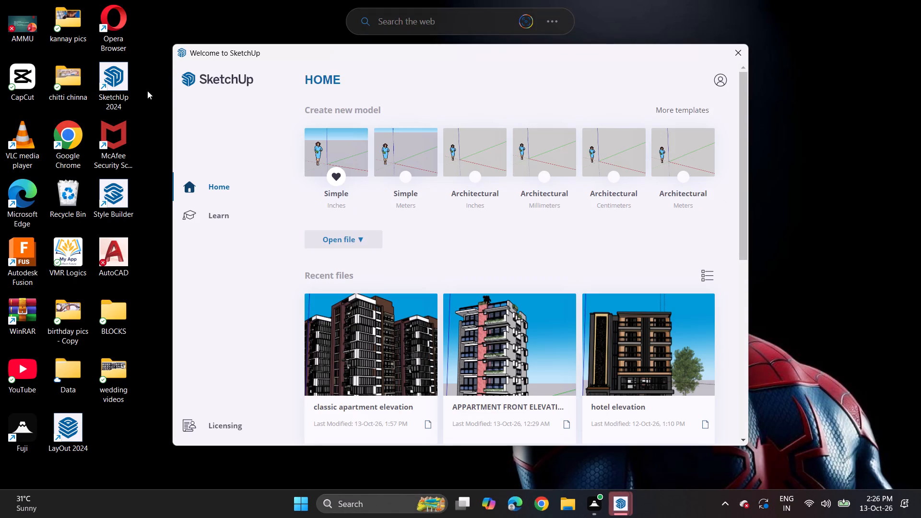
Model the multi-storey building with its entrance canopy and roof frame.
Create a new model from the Simple template in inches and close the leftover welcome window.
click(351, 159)
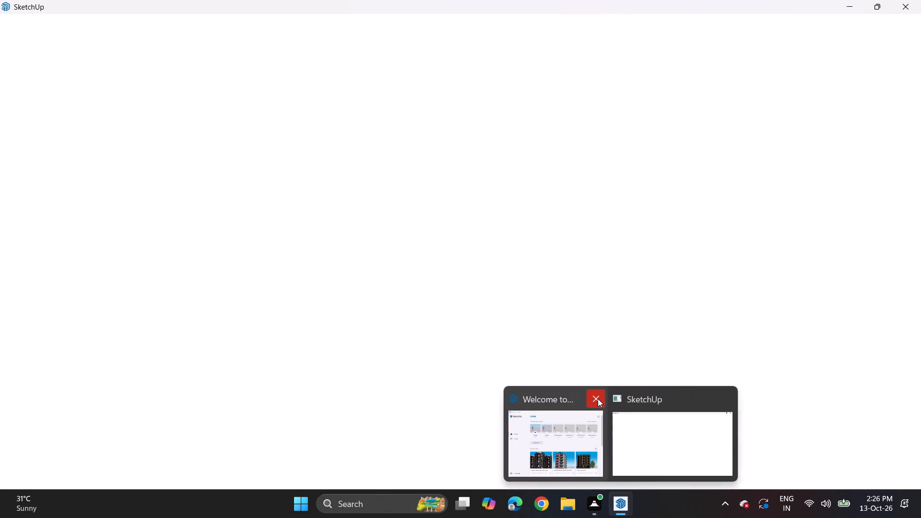
click(598, 399)
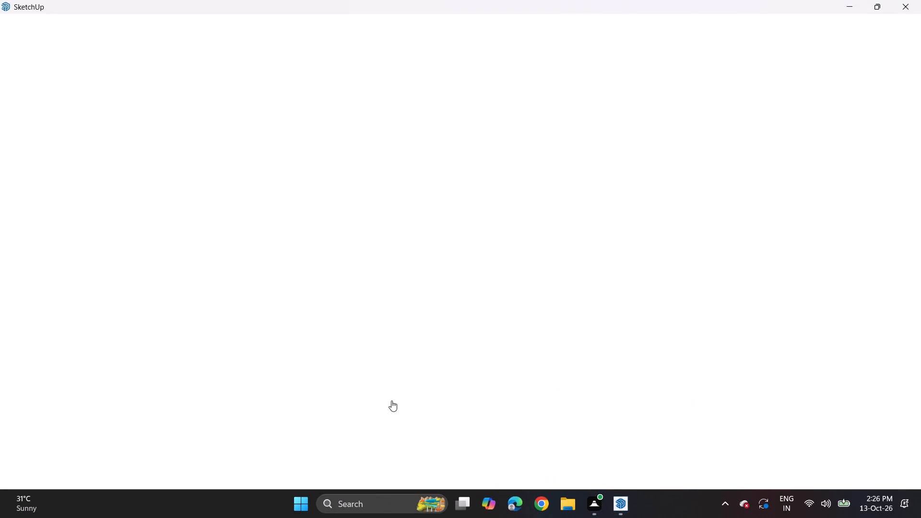
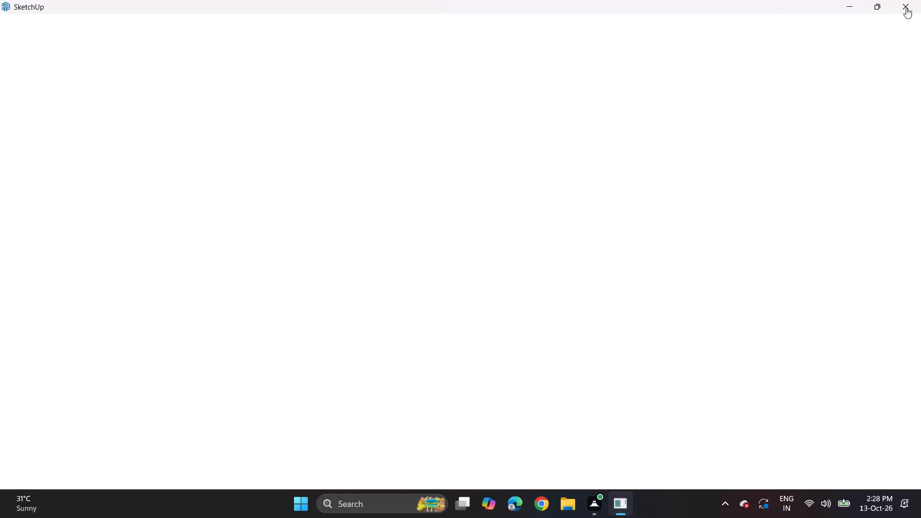
Close the blank SketchUp window left over from startup.
click(906, 6)
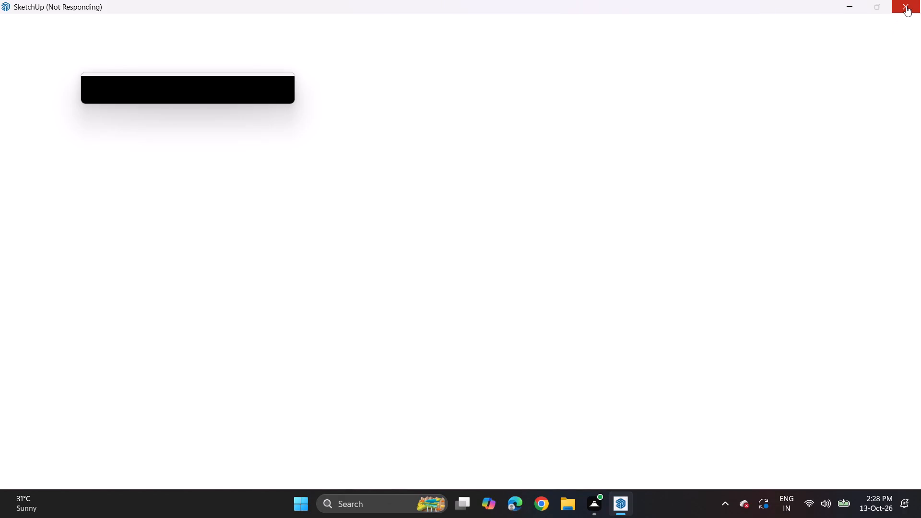
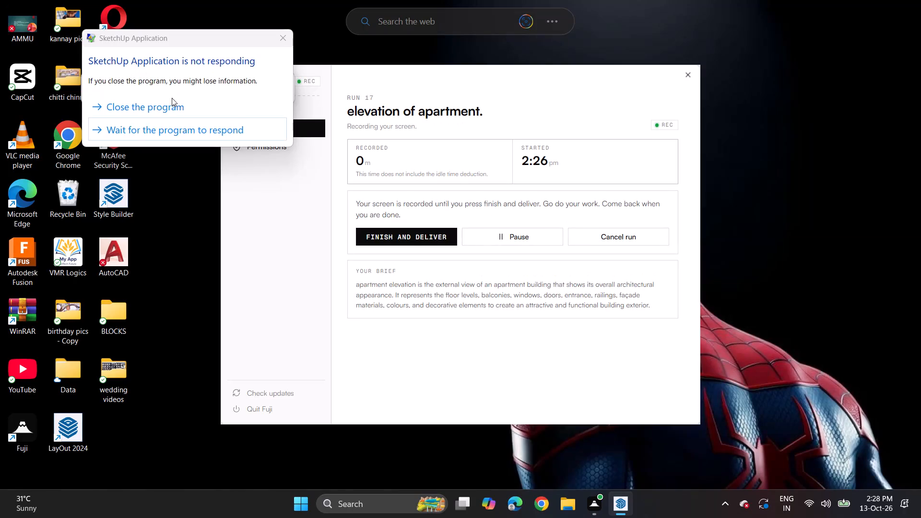
Force the unresponsive SketchUp application to close instead of waiting for it to respond.
click(153, 107)
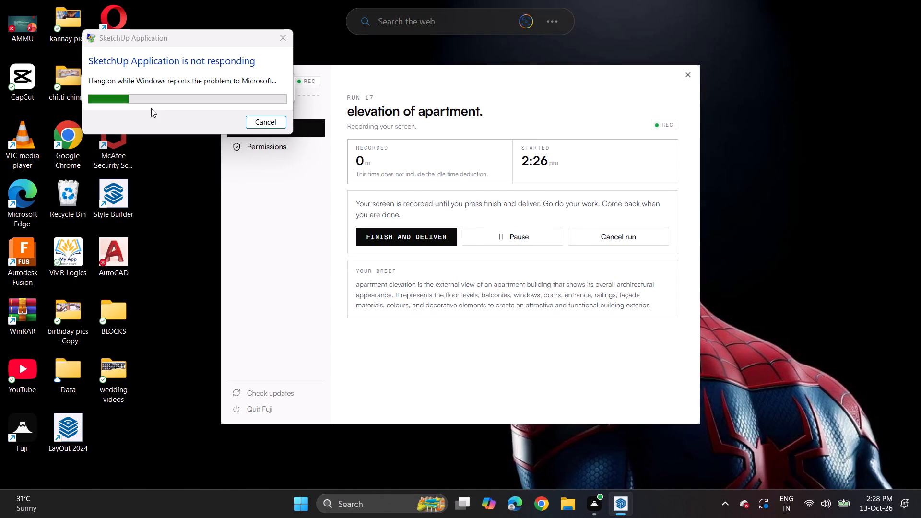
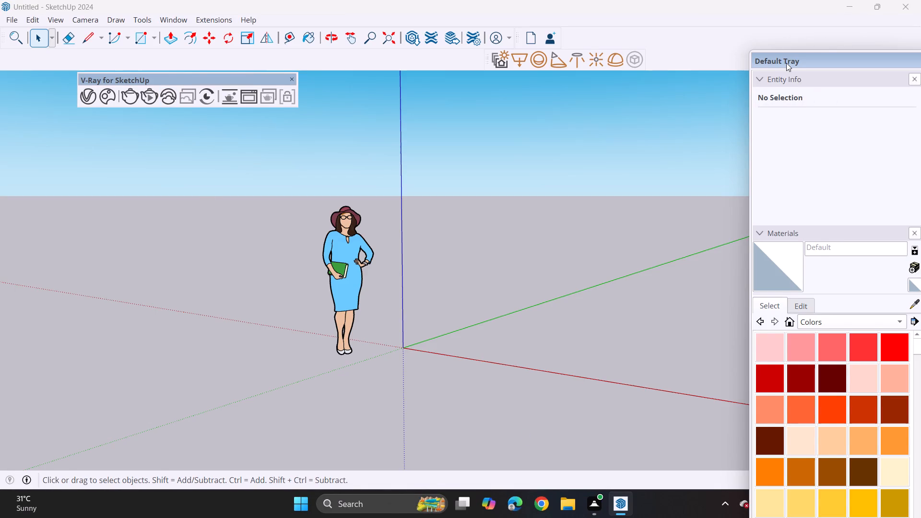
Move the Default Tray clear of the window edge and close it to free the modelling area.
drag(786, 63, 635, 104)
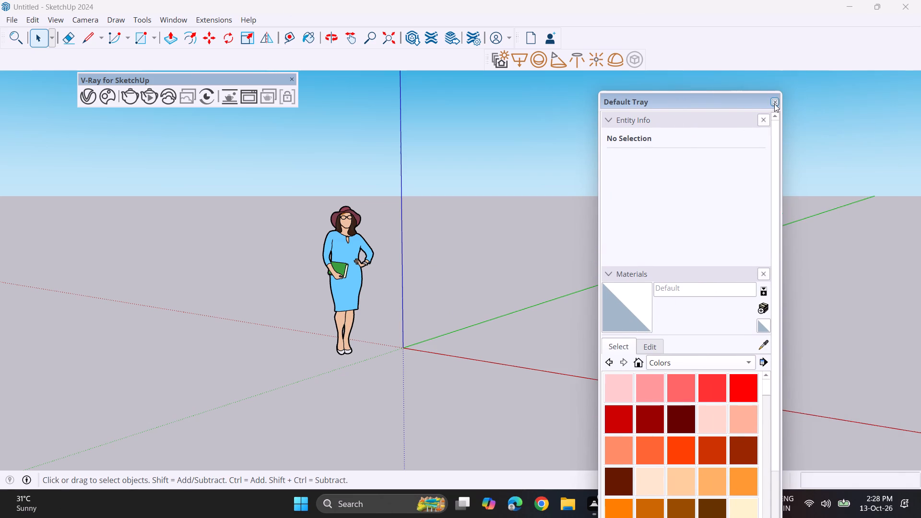
click(774, 104)
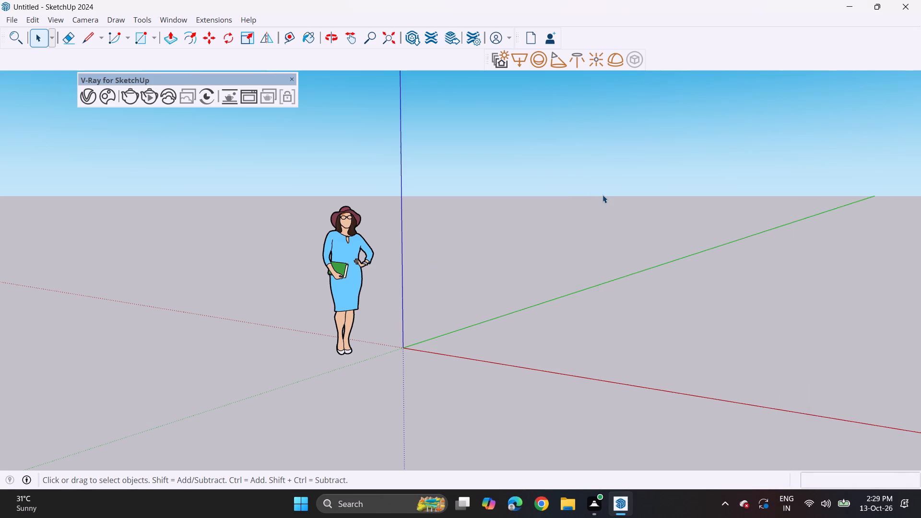
Draw a large freehand rectangle on the ground plane between the red and green axes, clear of the origin.
middle_drag(445, 308, 578, 334)
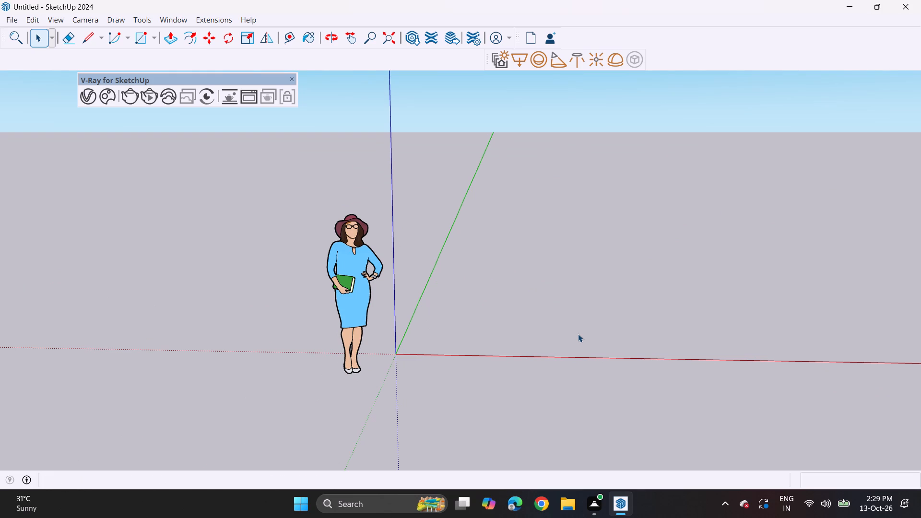
click(145, 33)
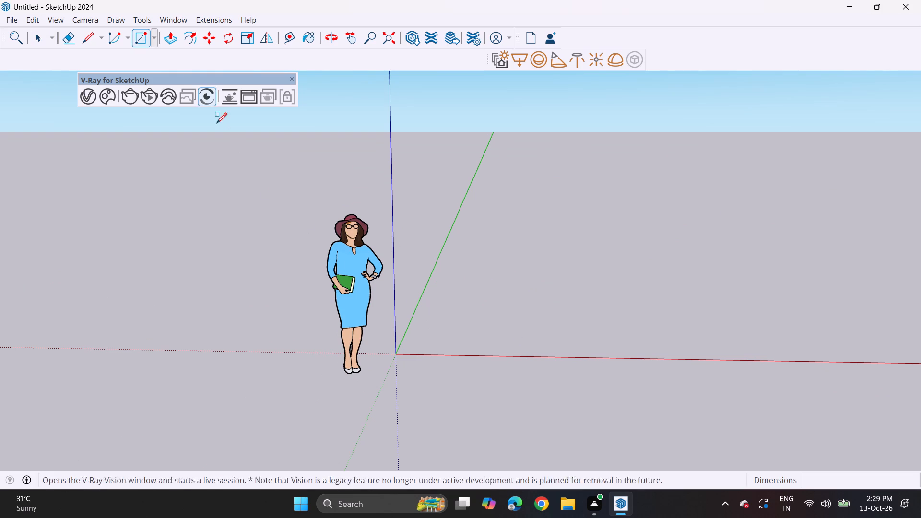
shift+middle_drag(505, 297, 290, 328)
middle_drag(291, 328, 358, 328)
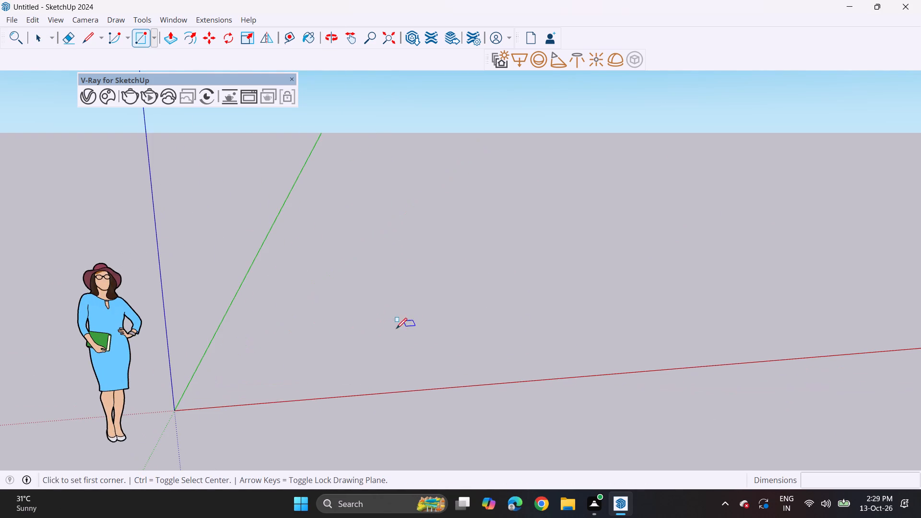
click(382, 332)
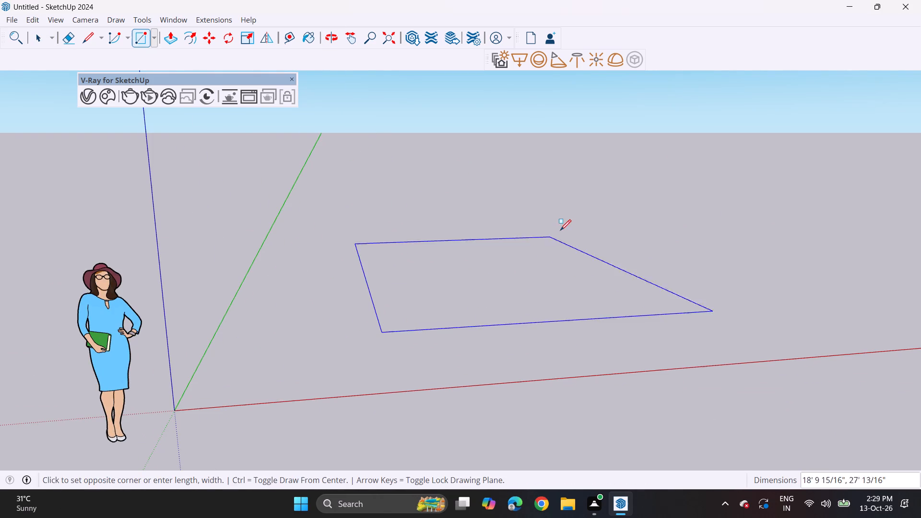
middle_drag(535, 251, 474, 293)
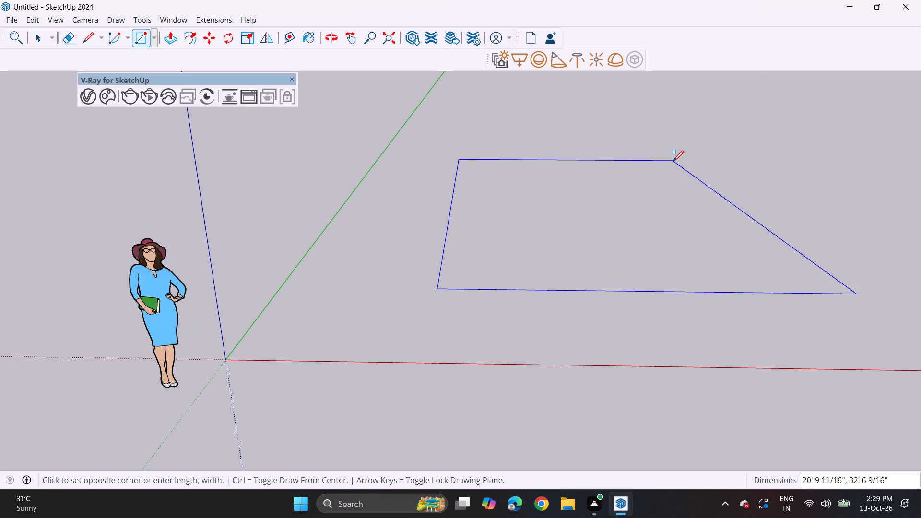
click(697, 140)
Push/Pull the ground rectangle upward about 5 5/8" to form a thin base slab.
shift+middle_drag(692, 168, 401, 209)
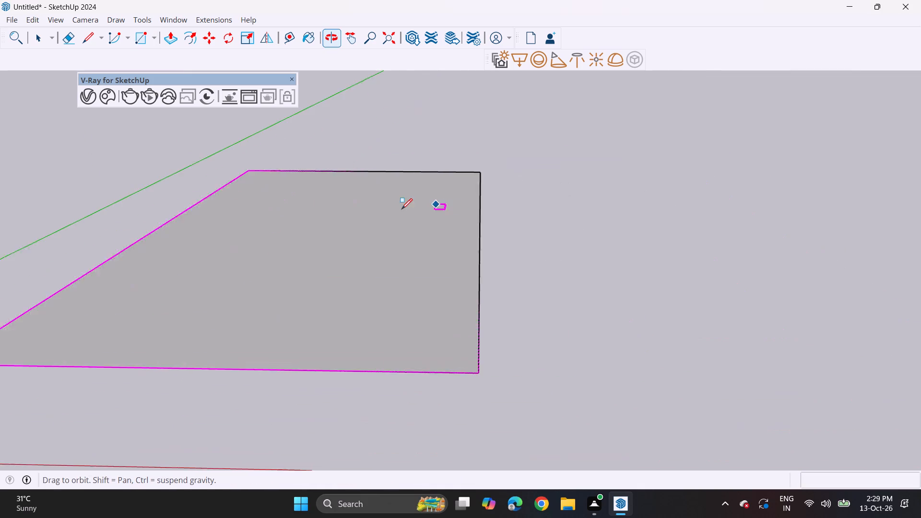
shift+middle_drag(401, 209, 403, 209)
middle_drag(402, 240, 567, 249)
middle_drag(477, 285, 484, 239)
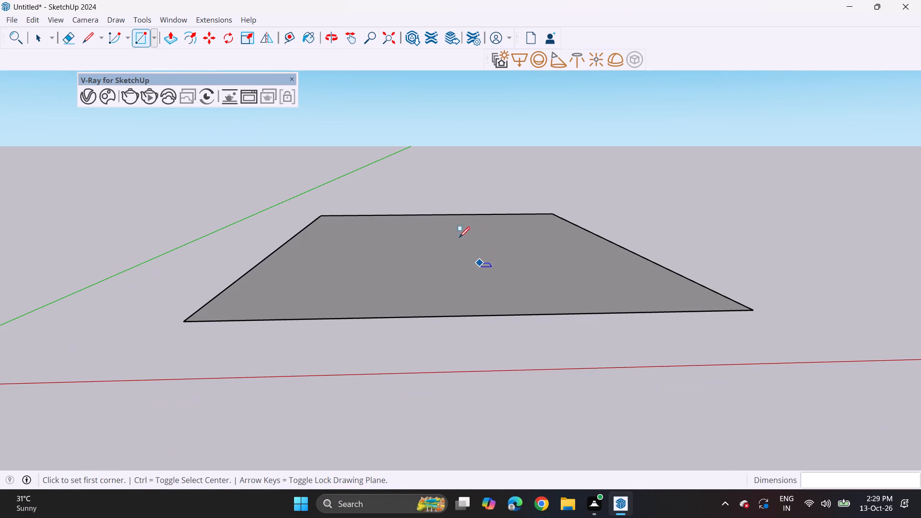
click(170, 32)
click(409, 298)
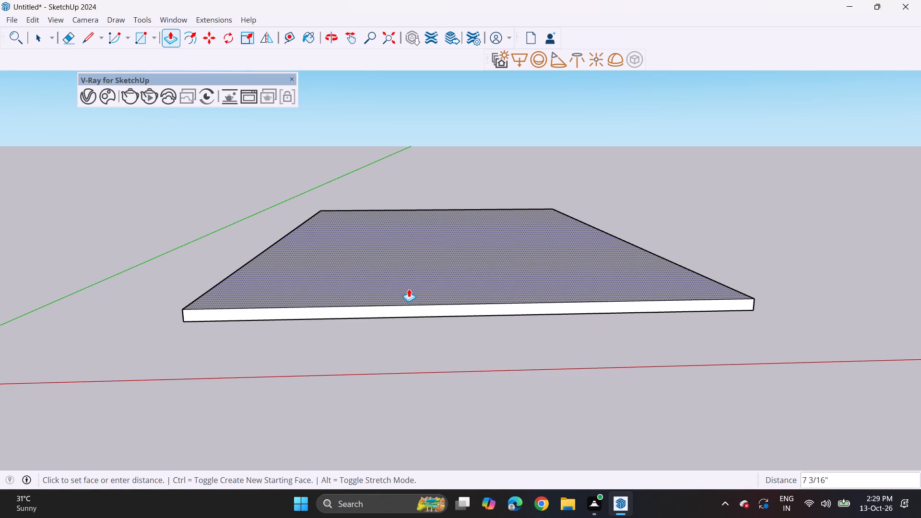
click(409, 289)
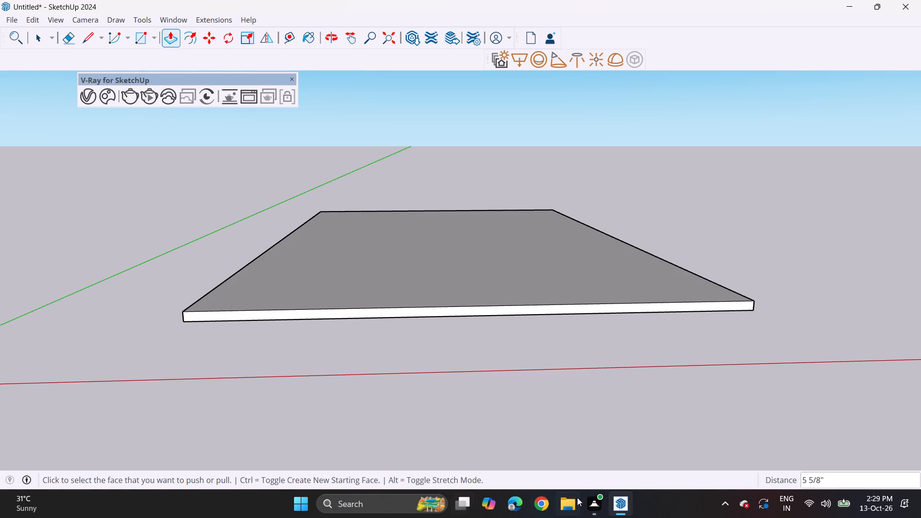
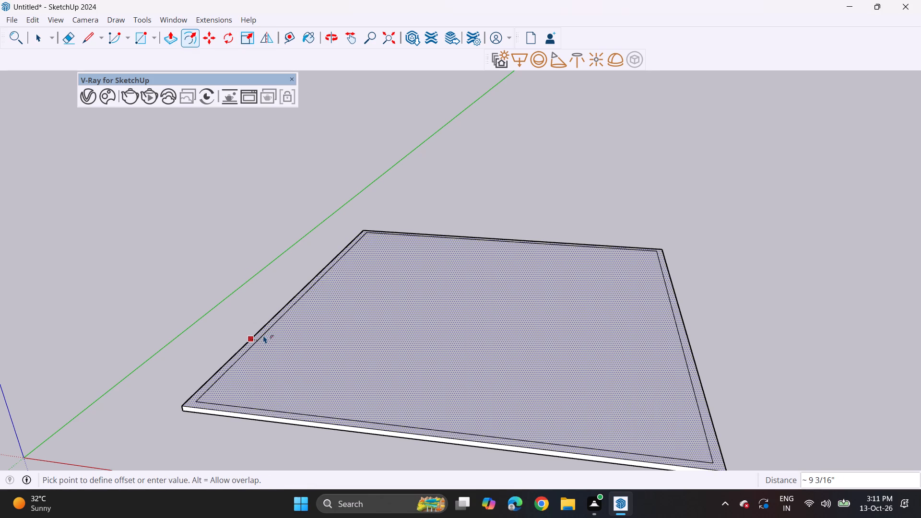
Offset the slab's top outline inward about 9 3/16" to form the wall thickness.
click(263, 335)
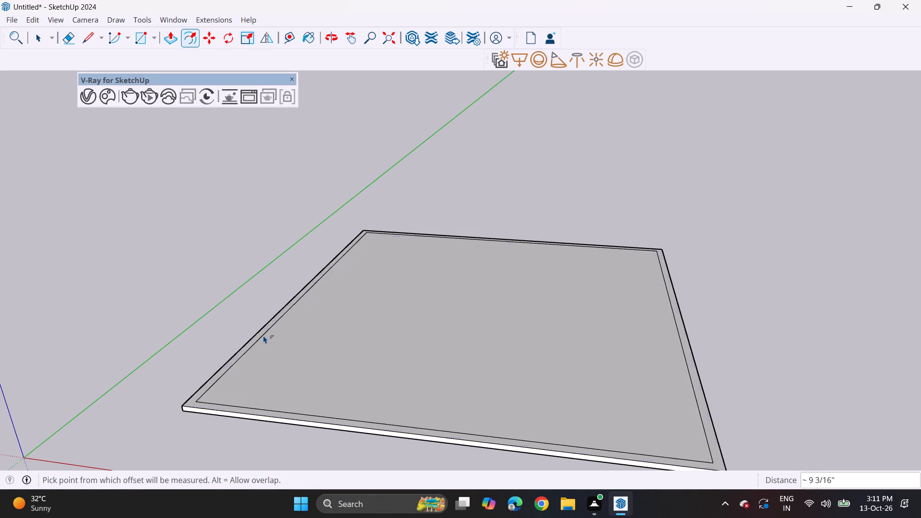
Push/Pull the narrow border face around the slab upward 10' to raise the perimeter walls.
scroll(319, 376, down, 2)
click(167, 42)
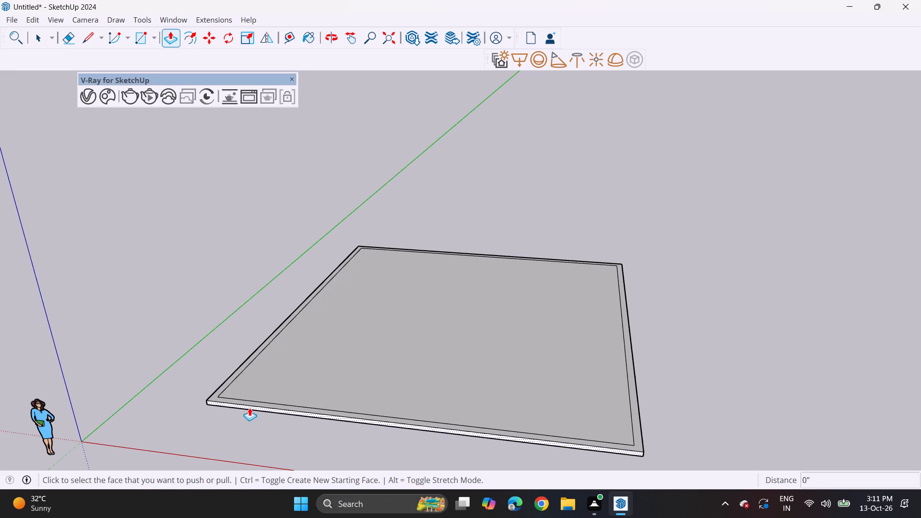
click(228, 402)
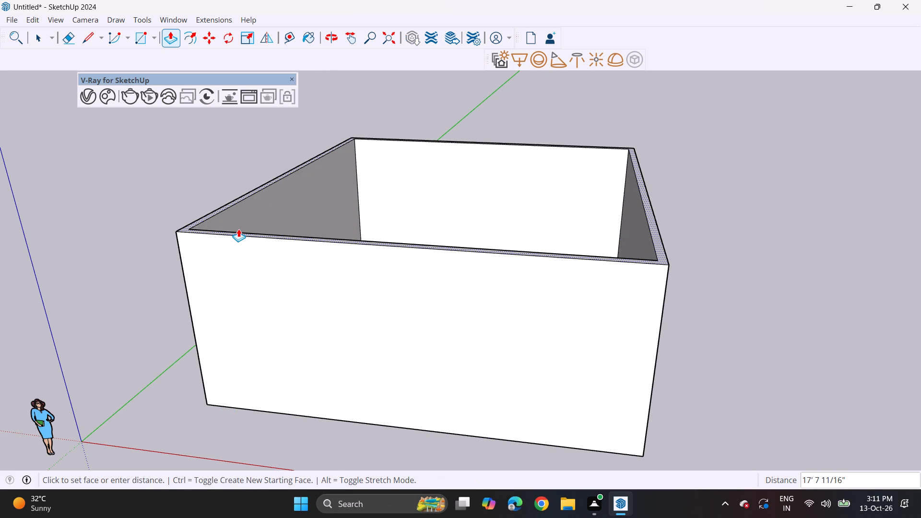
text(10')
key(Return)
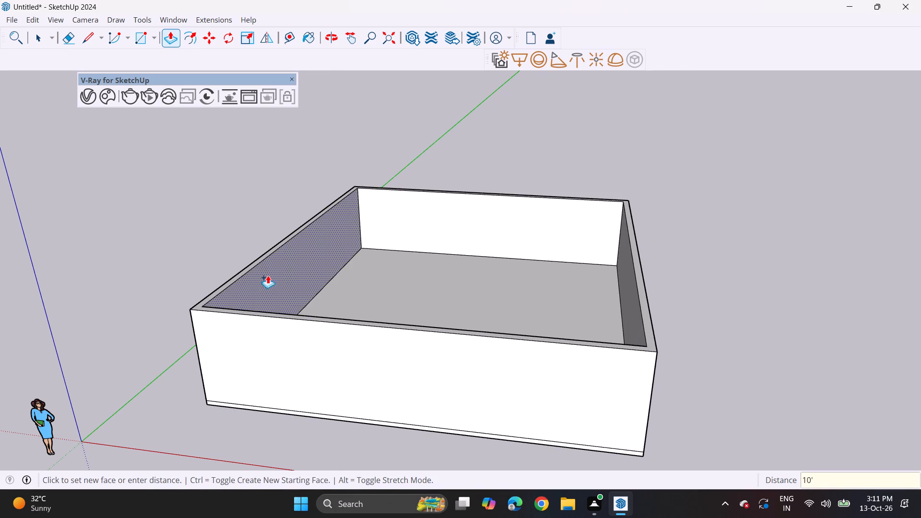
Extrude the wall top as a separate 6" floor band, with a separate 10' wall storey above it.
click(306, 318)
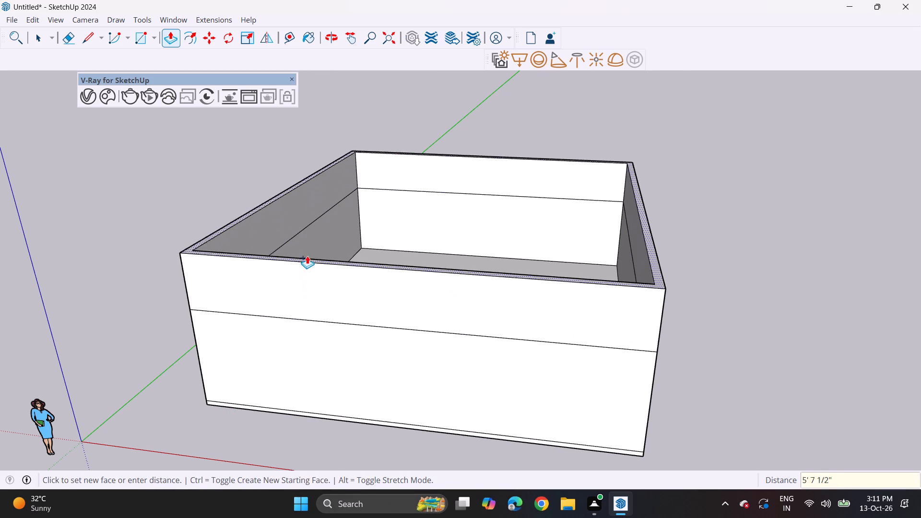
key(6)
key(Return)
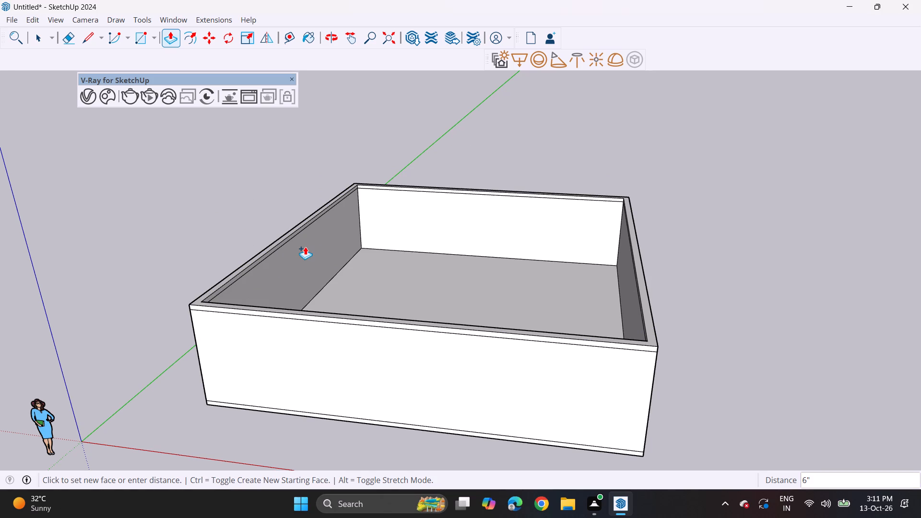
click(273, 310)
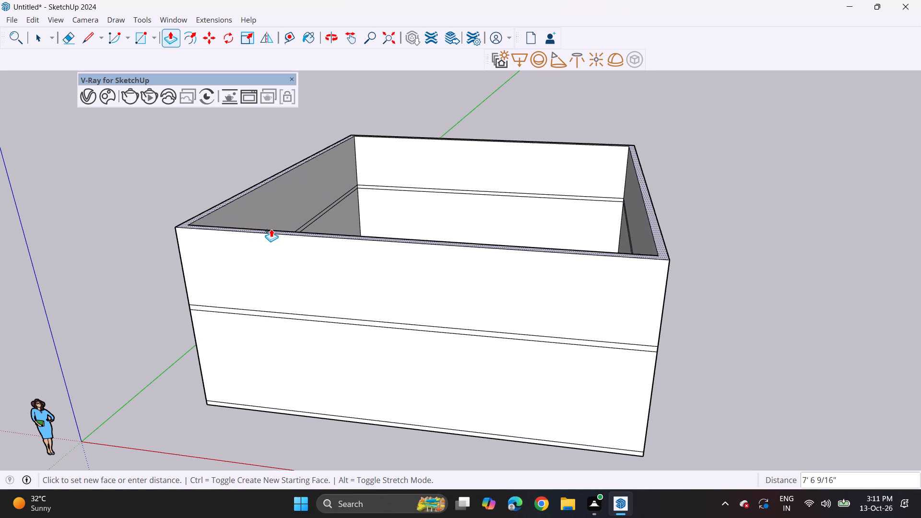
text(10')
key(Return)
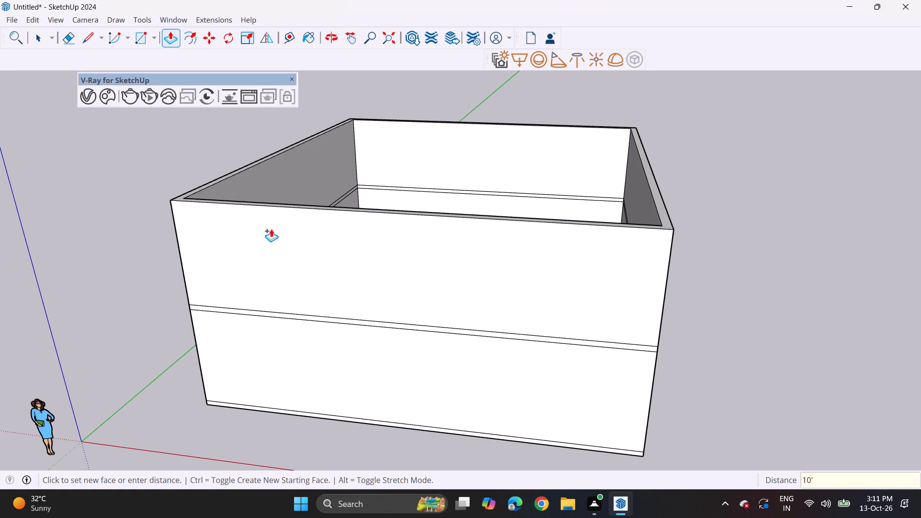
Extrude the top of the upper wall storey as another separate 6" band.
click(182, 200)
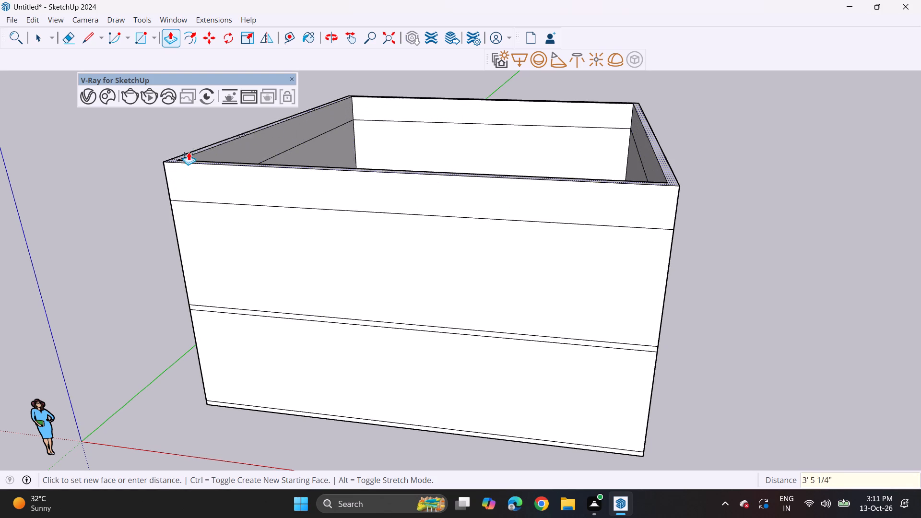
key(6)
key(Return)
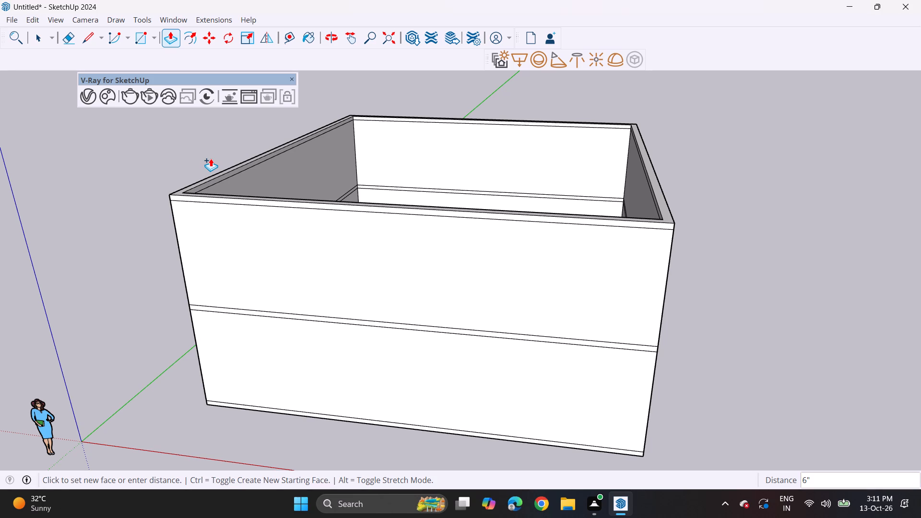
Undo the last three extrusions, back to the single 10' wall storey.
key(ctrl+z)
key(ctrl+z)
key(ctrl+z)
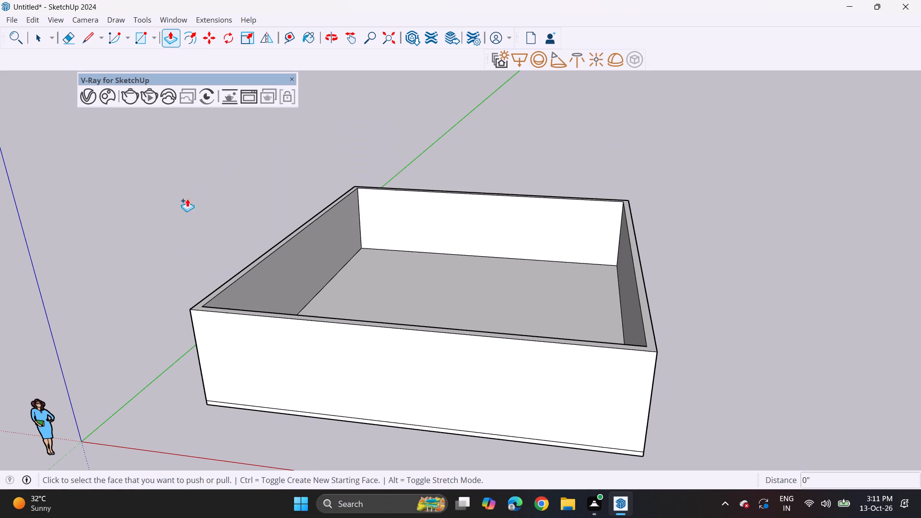
Push/Pull the wall top up another 10' as a continuation of the ground storey, without a dividing edge.
click(198, 308)
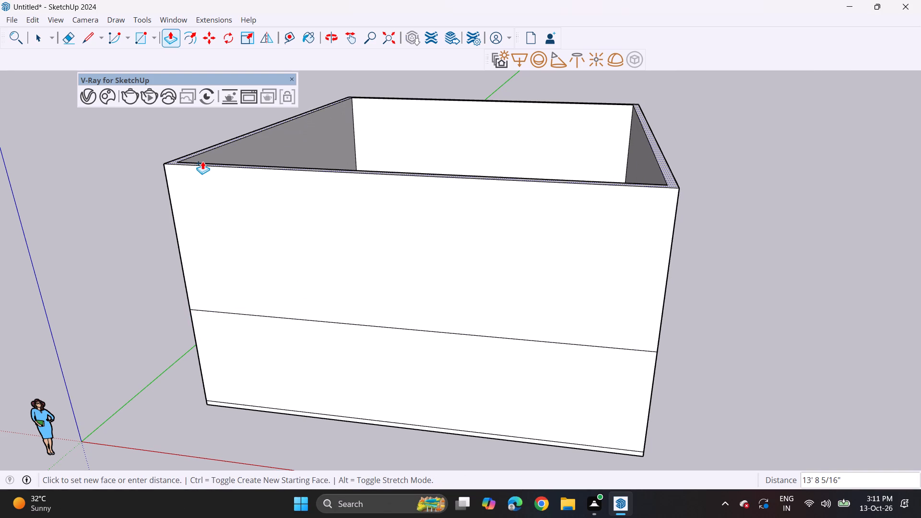
key(1)
text(0')
key(Return)
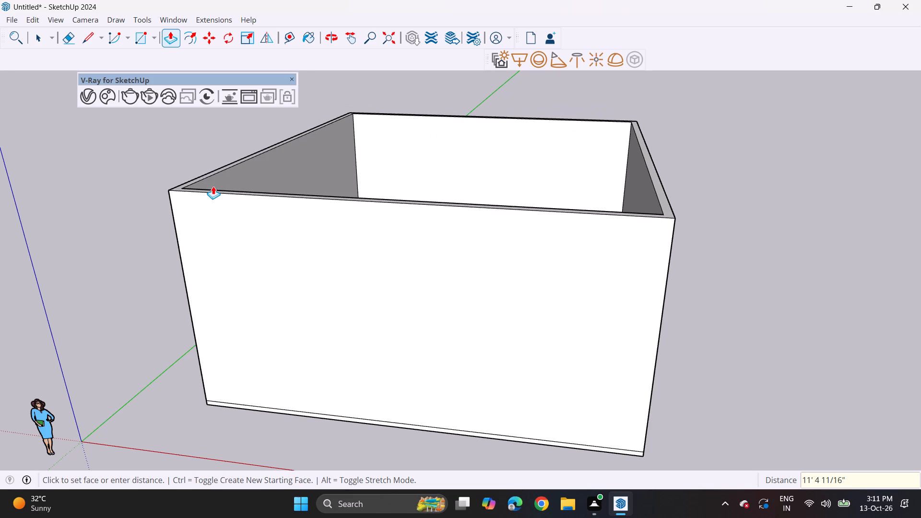
text(10')
key(Return)
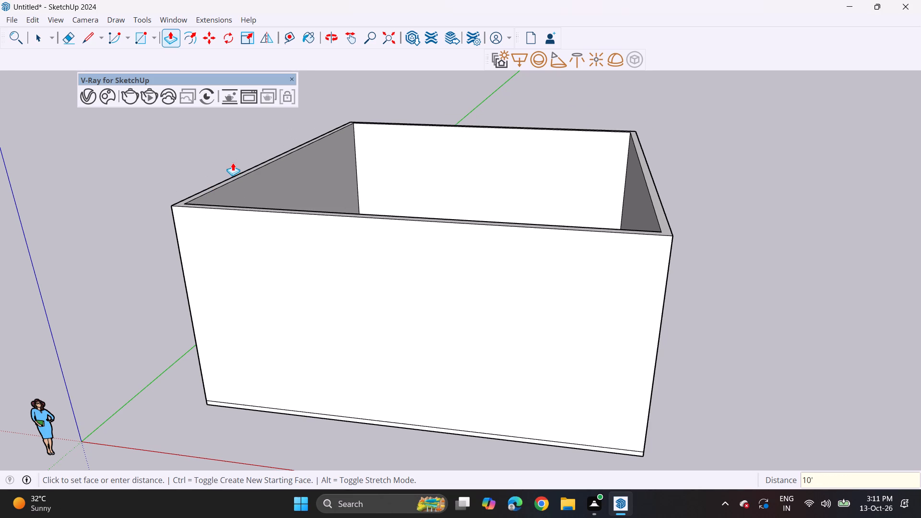
Extrude a separate 6" floor band from the ground-storey wall top and a separate 10' storey above it.
scroll(225, 264, down, 5)
middle_drag(247, 268, 271, 193)
shift+middle_drag(275, 213, 280, 257)
middle_drag(280, 257, 210, 370)
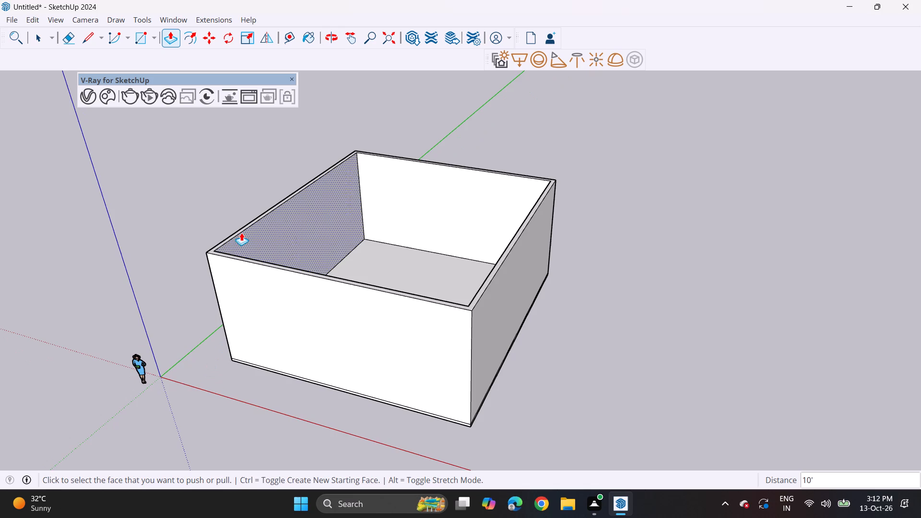
scroll(229, 246, up, 8)
click(209, 253)
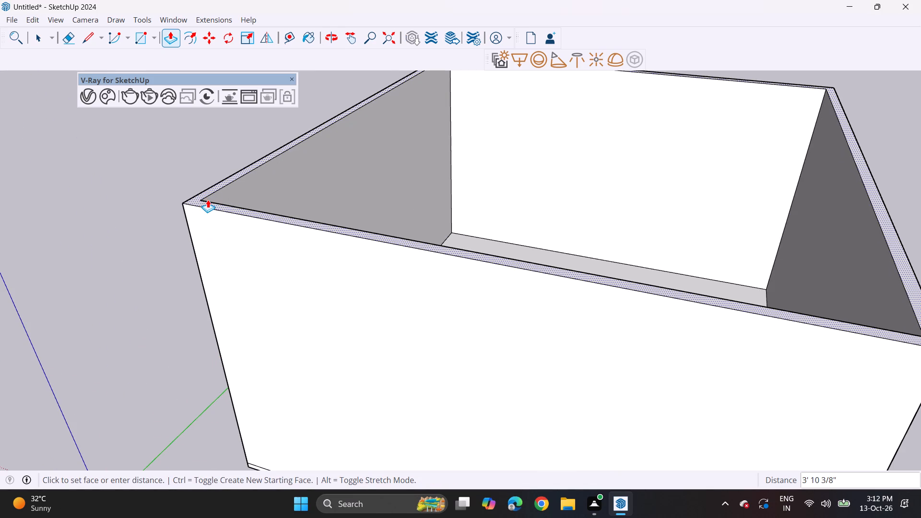
text(10)
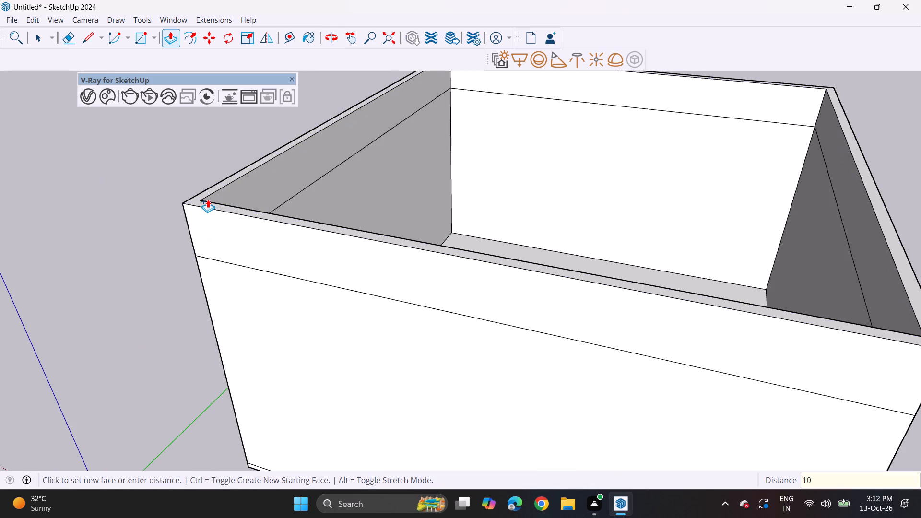
key(BackSpace)
key(BackSpace)
key(6)
key(Return)
click(206, 245)
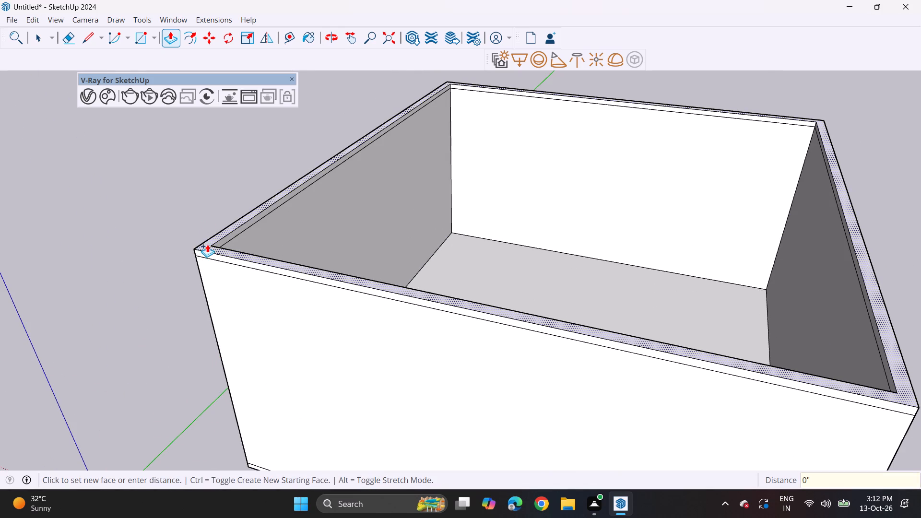
text(10')
key(Return)
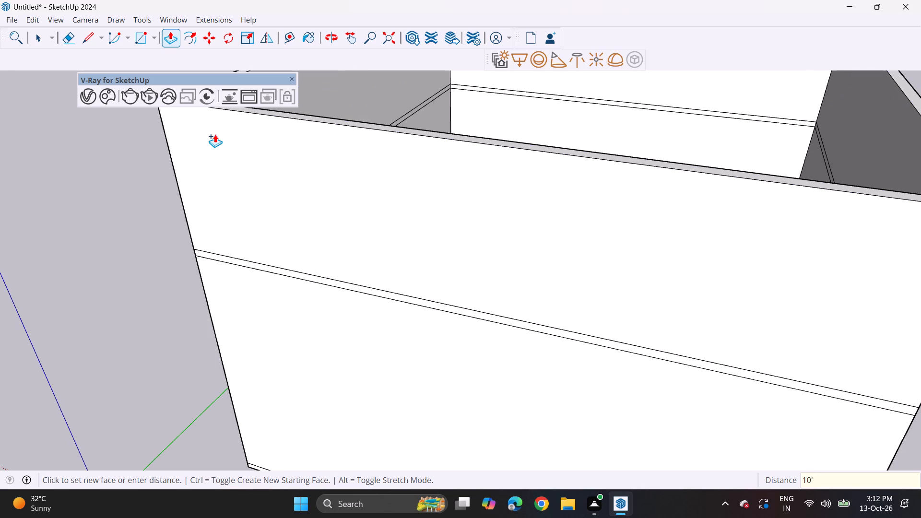
Stack a second 6" floor band on the wall top, followed by another separate 10' wall storey.
scroll(316, 188, down, 6)
shift+middle_drag(310, 175, 303, 299)
scroll(210, 268, up, 6)
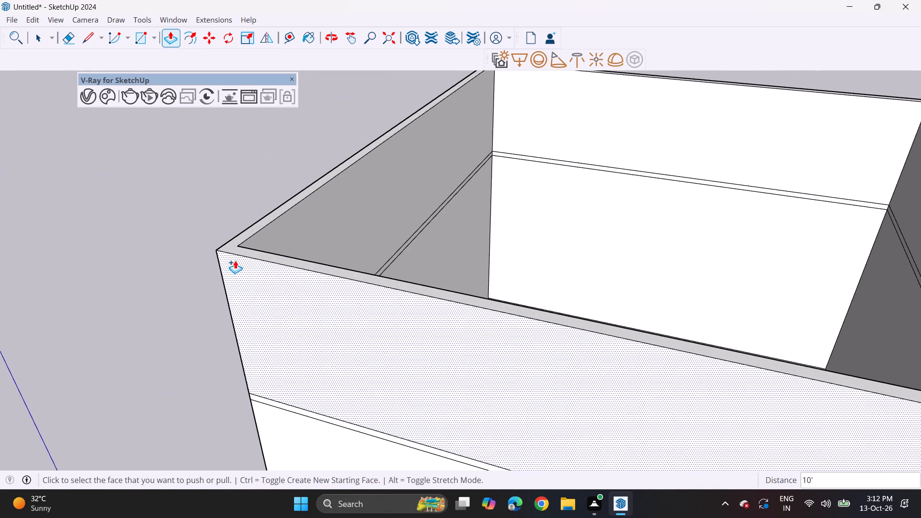
click(234, 248)
key(6)
key(Return)
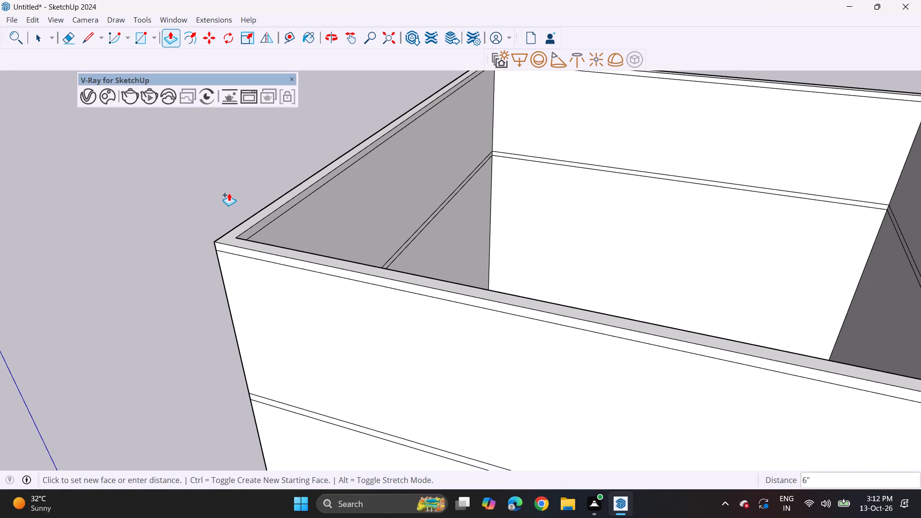
click(236, 238)
text(10')
key(Return)
Stack a third 6" floor band on the wall top, followed by another separate 10' wall storey.
scroll(255, 136, down, 9)
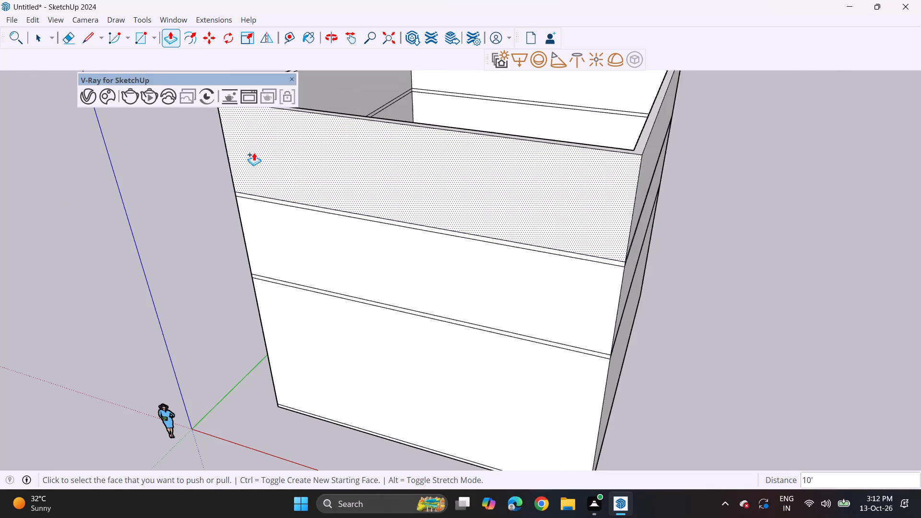
middle_drag(257, 148, 279, 277)
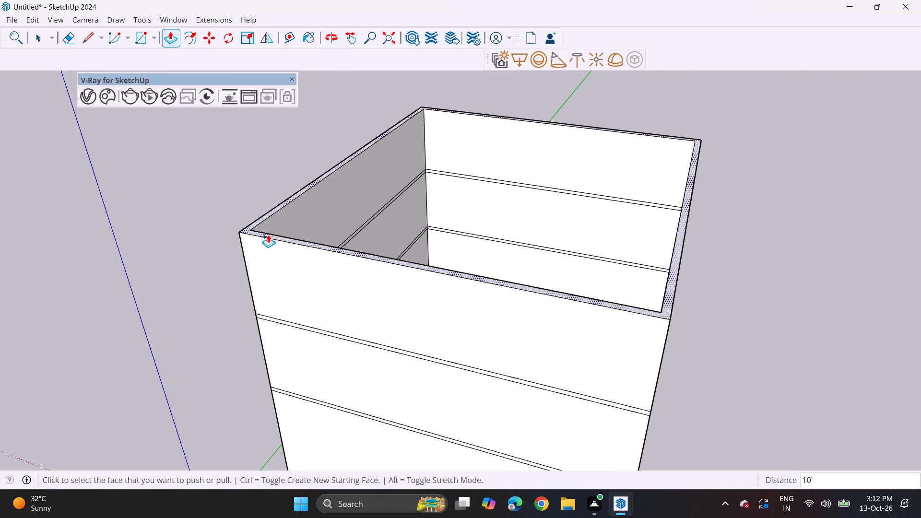
click(268, 235)
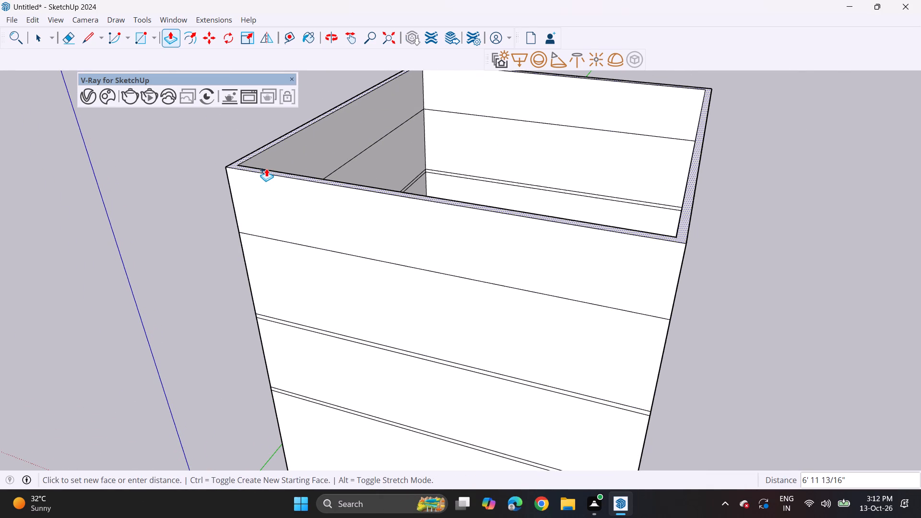
key(6)
key(Return)
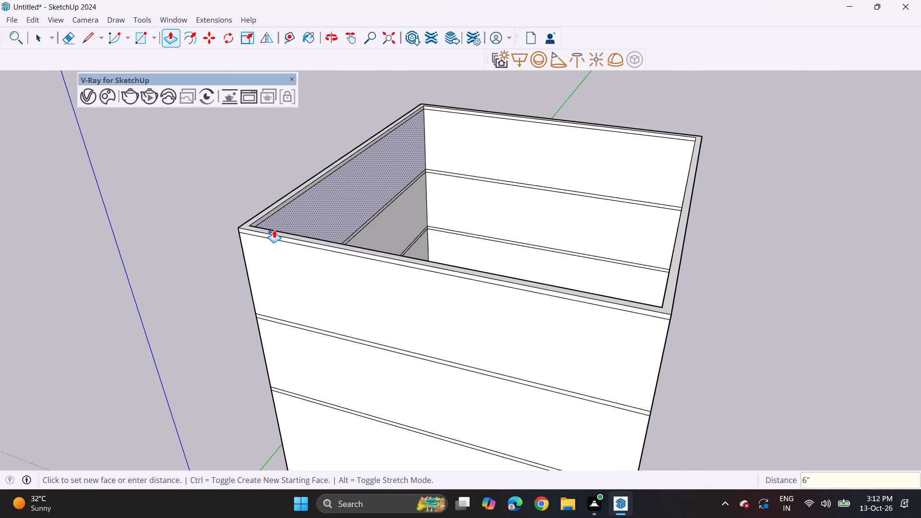
click(274, 231)
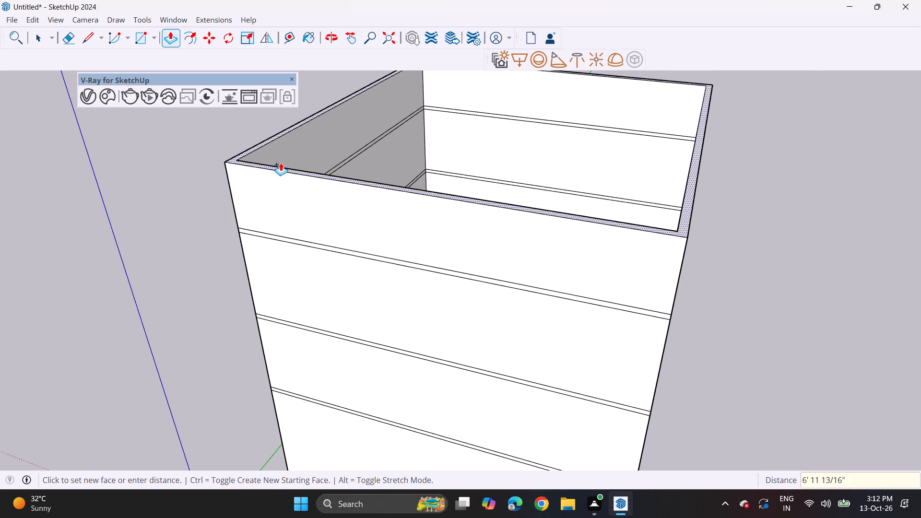
text(10')
key(Return)
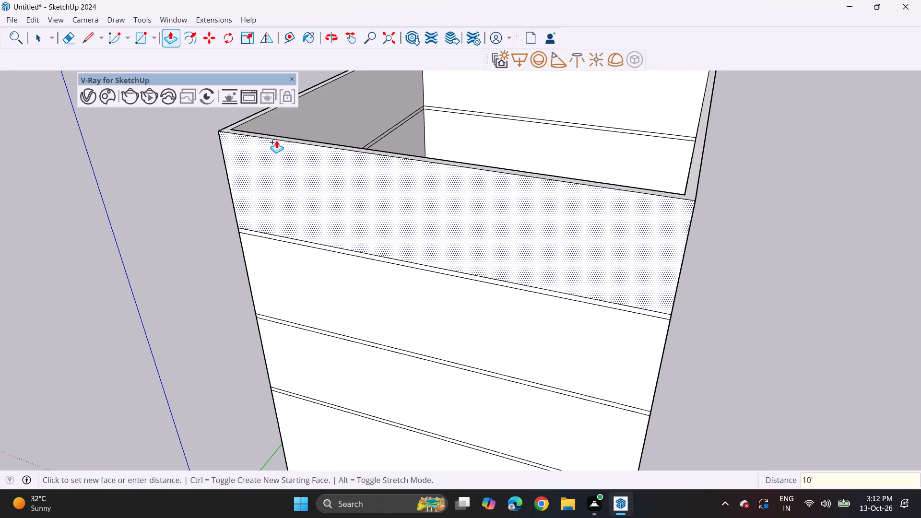
Stack a fourth 6" floor band on the wall top, followed by another separate 10' wall storey.
click(278, 138)
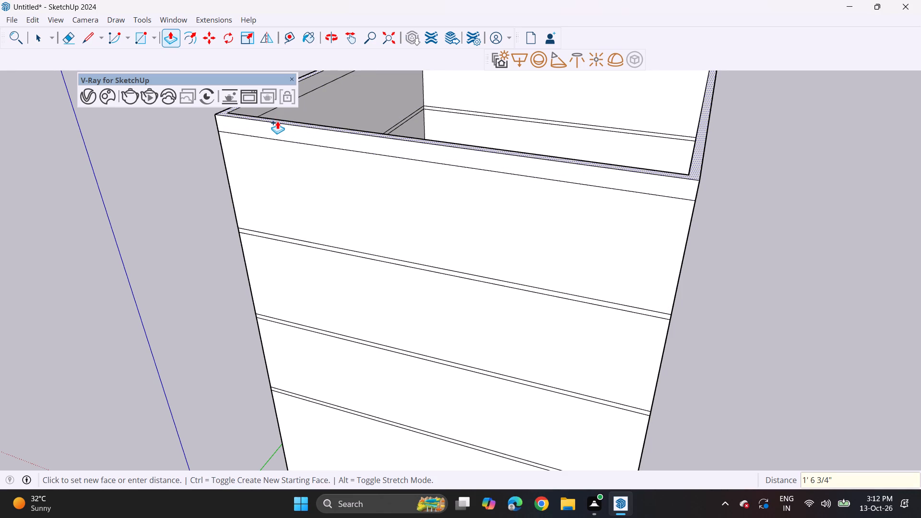
key(6)
key(Return)
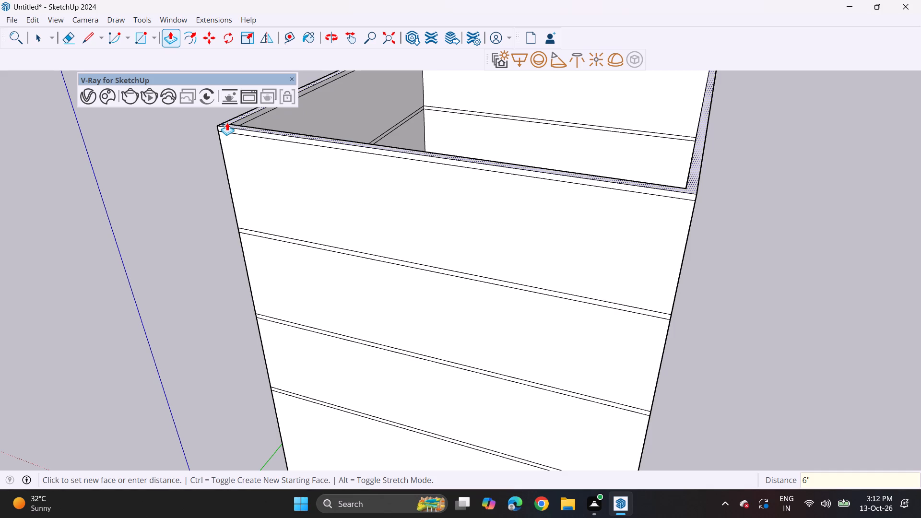
click(227, 122)
scroll(230, 188, down, 5)
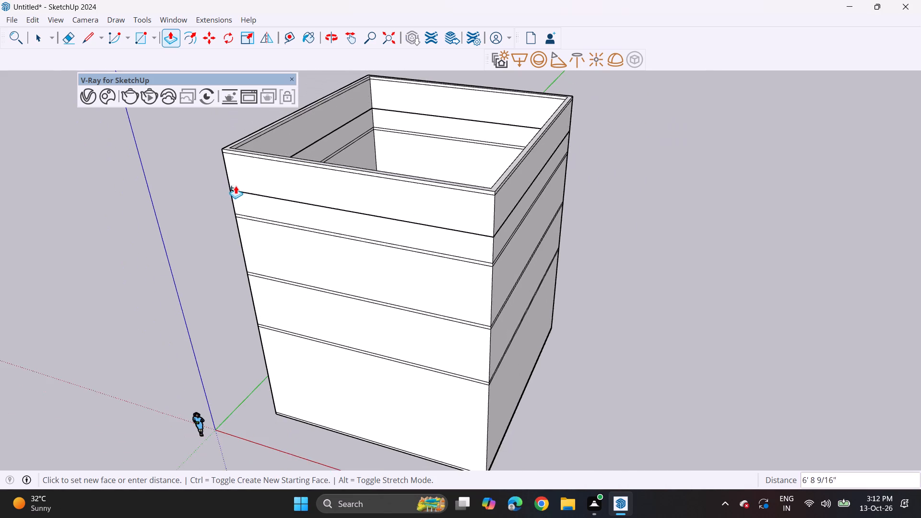
shift+middle_drag(245, 201, 294, 317)
text(10')
key(Return)
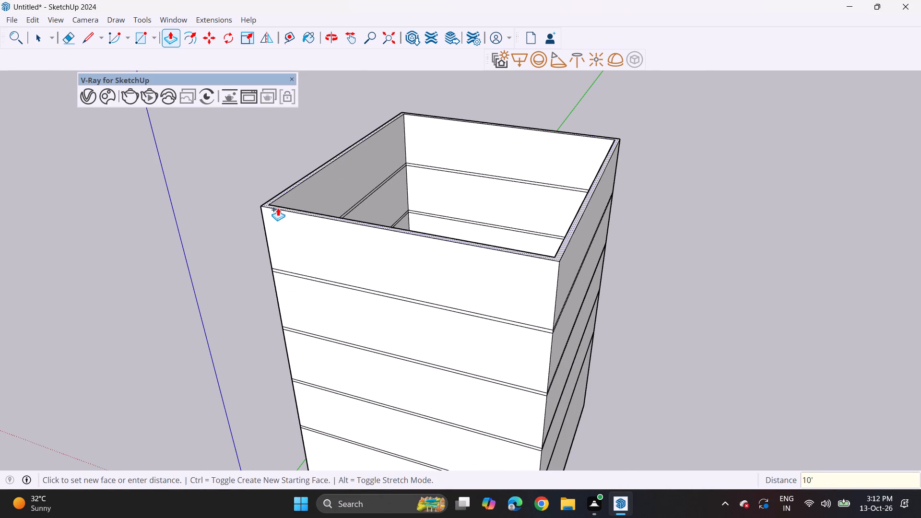
Stack a fifth 6" floor band on the wall top, followed by another separate 10' wall storey.
click(278, 208)
key(6)
key(Return)
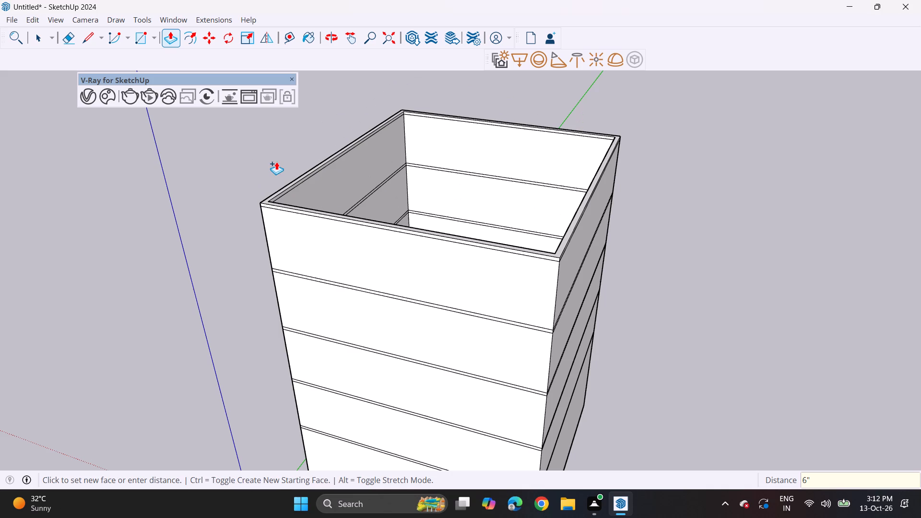
scroll(242, 195, up, 7)
click(279, 201)
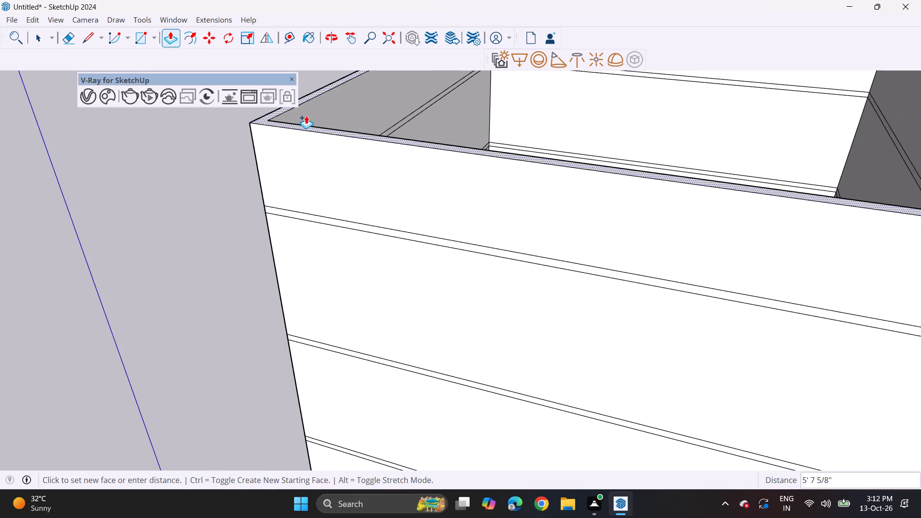
text(10')
key(Return)
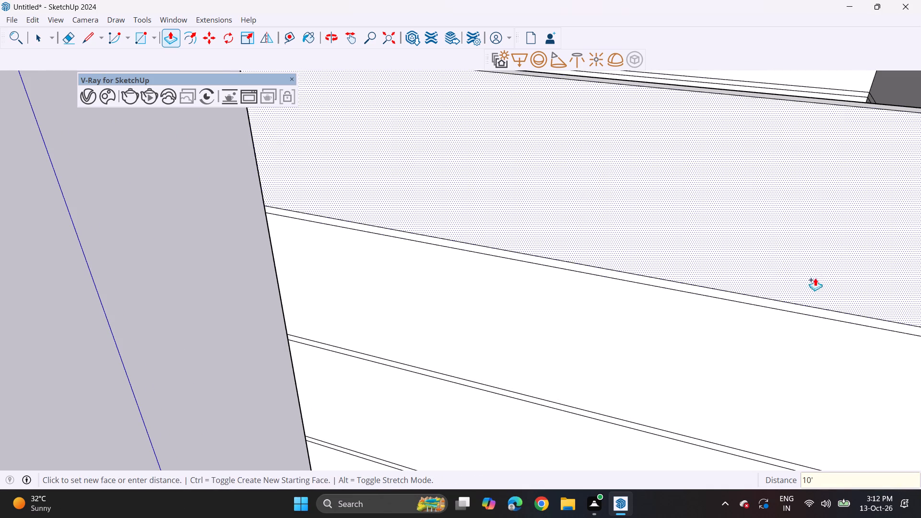
Stack a sixth 6" floor band on the wall top, followed by another separate 10' wall storey.
scroll(790, 276, down, 8)
shift+middle_drag(555, 188, 340, 197)
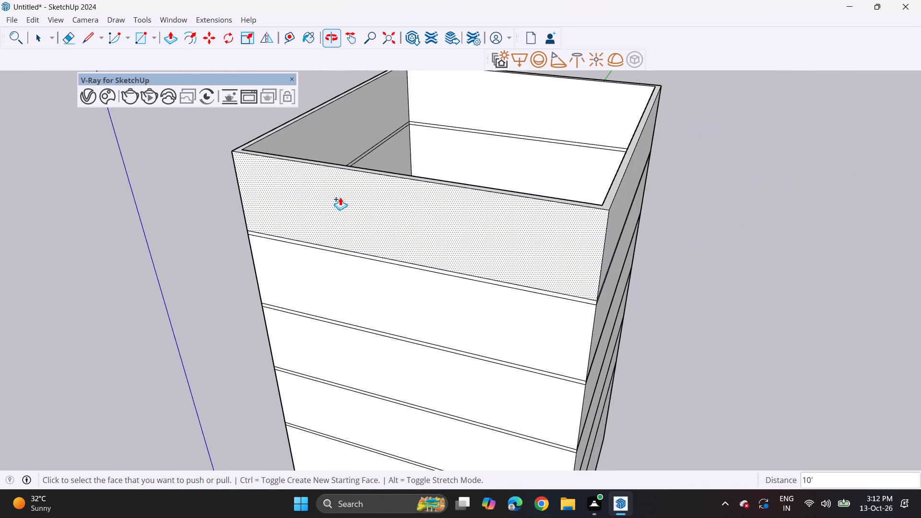
middle_drag(329, 192, 321, 232)
scroll(273, 177, up, 1)
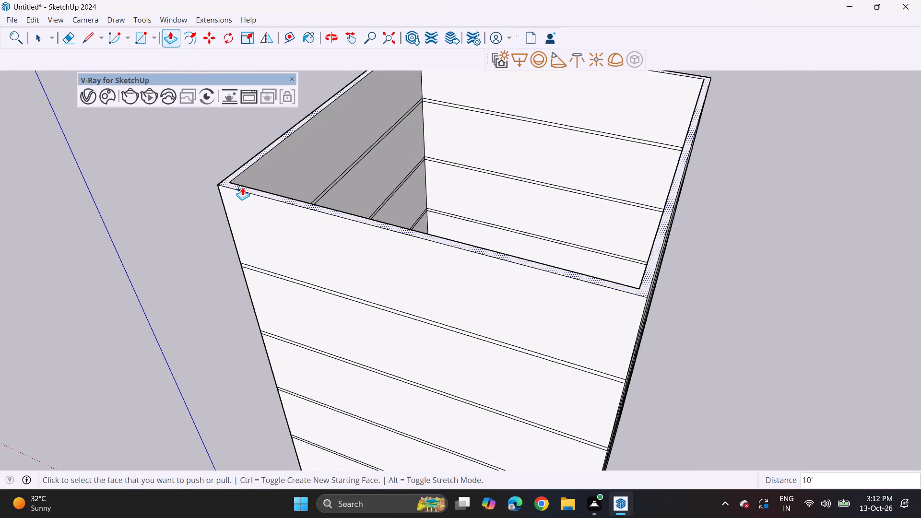
click(242, 187)
key(6)
key(Return)
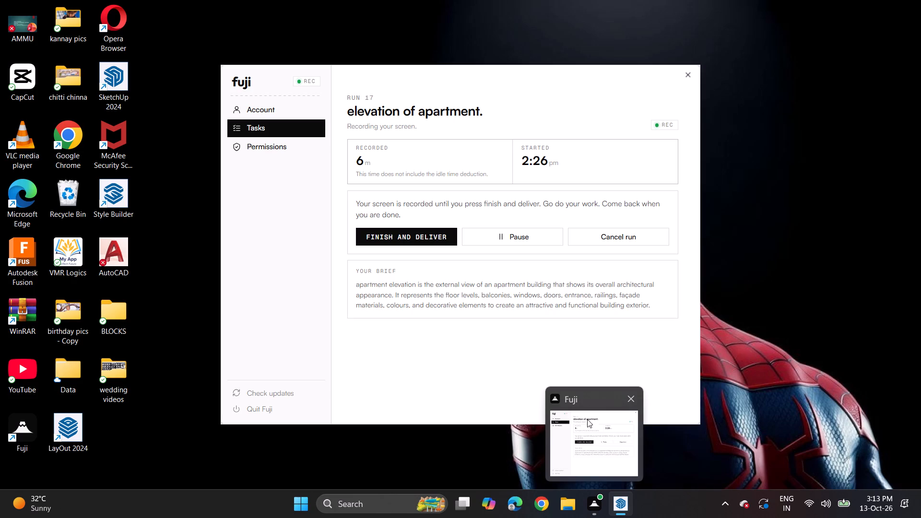
click(245, 160)
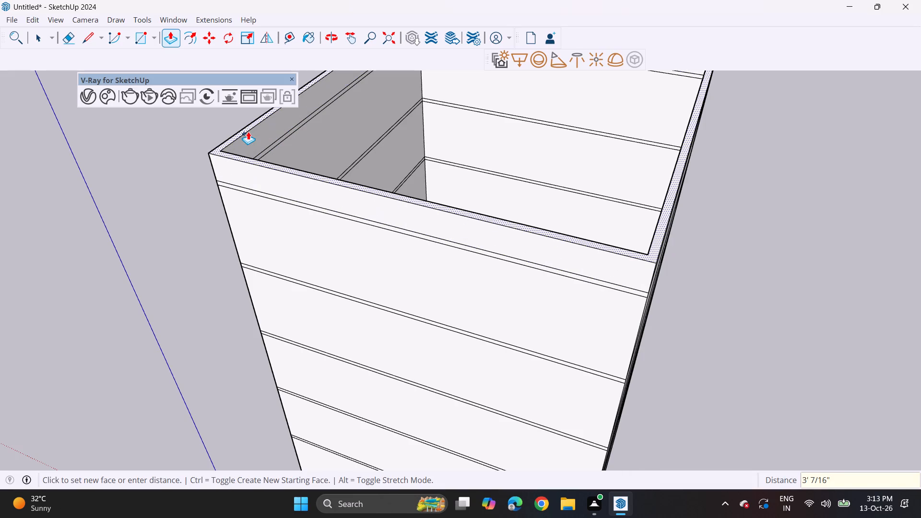
text(10')
key(Return)
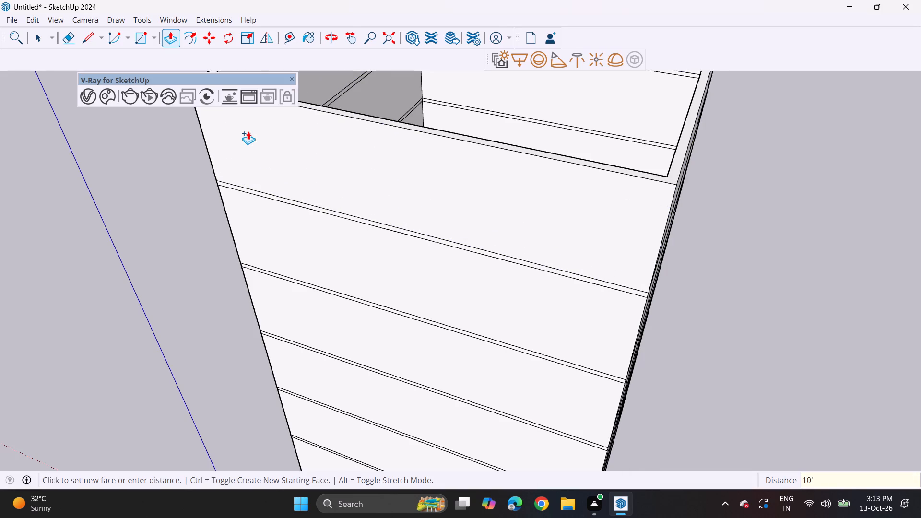
Stack a seventh 6" floor band on the wall top, followed by another separate 10' wall storey.
scroll(288, 181, down, 8)
middle_drag(316, 300, 374, 153)
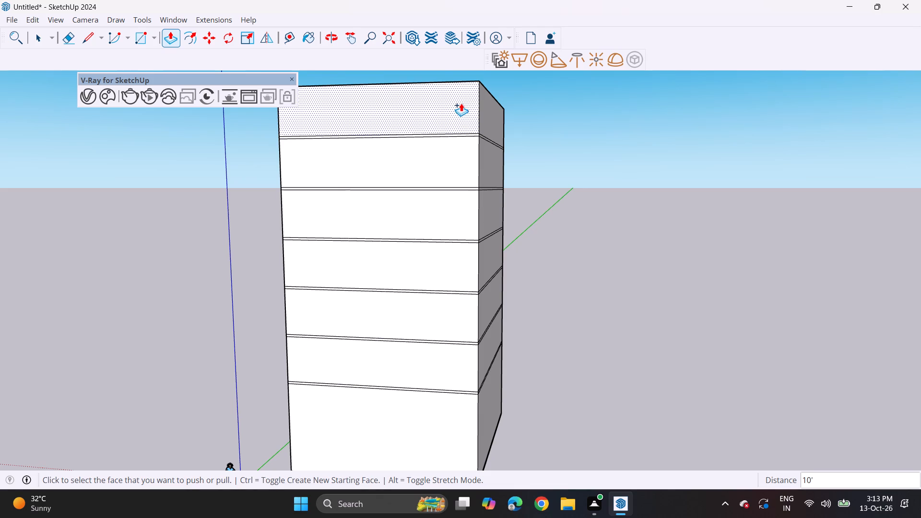
middle_drag(452, 86, 470, 159)
middle_drag(463, 167, 426, 325)
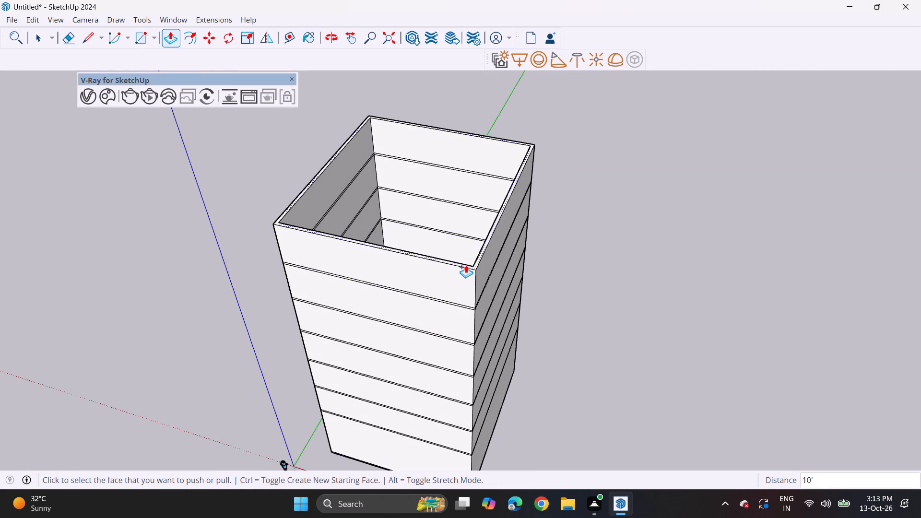
click(466, 265)
key(6)
key(Return)
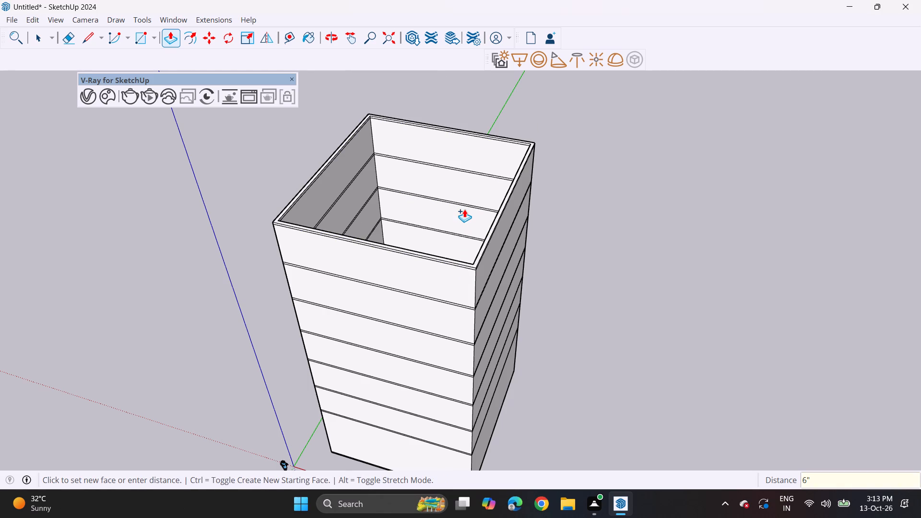
click(472, 267)
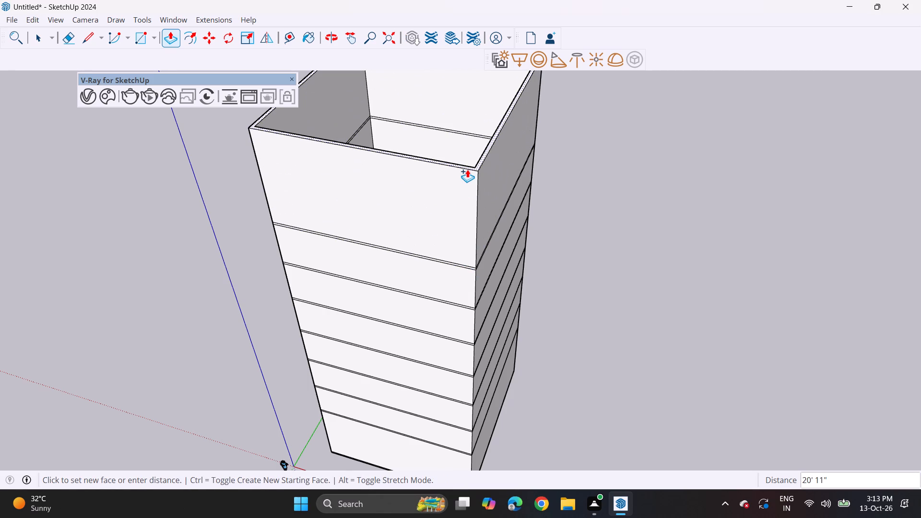
text(10')
key(Return)
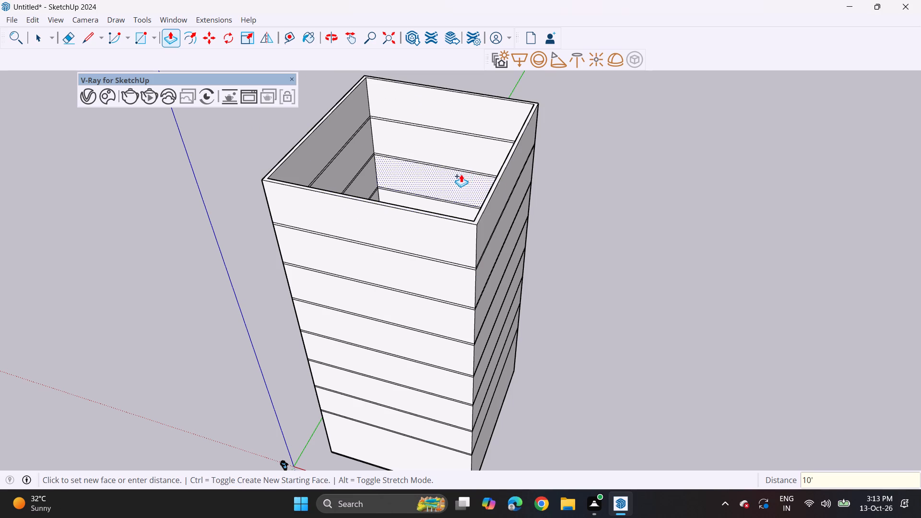
Stack an eighth 6" floor band on the wall top, followed by another separate 10' wall storey.
scroll(504, 184, up, 9)
click(471, 277)
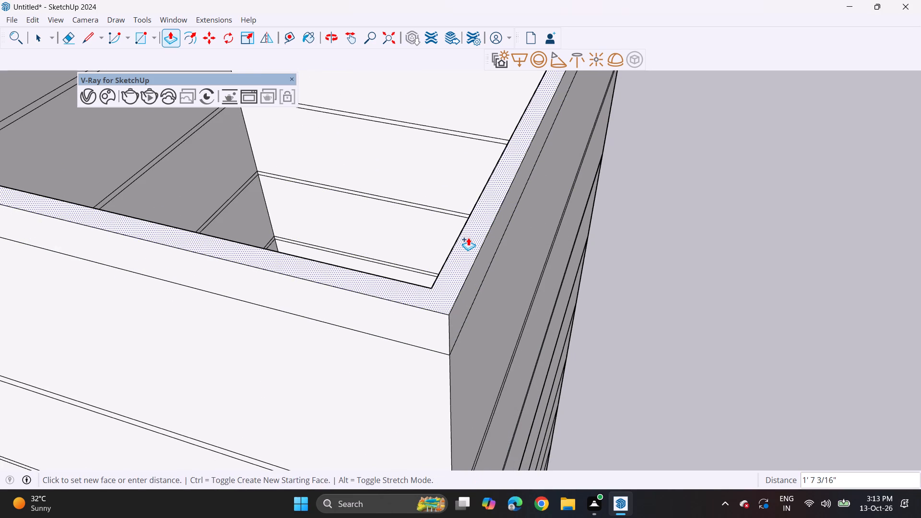
key(6)
key(Return)
scroll(411, 288, down, 5)
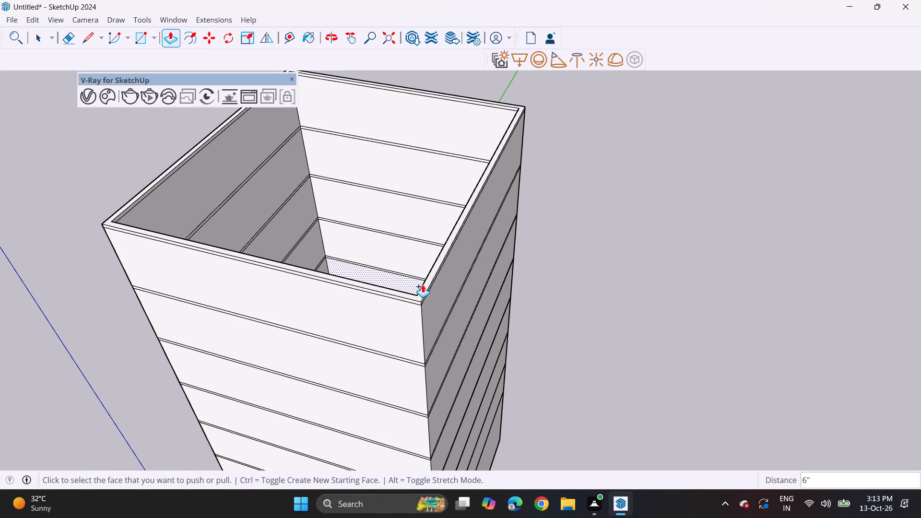
click(425, 289)
text(10')
key(Return)
Examine the stacked tower from the top storey down to the front of the ground storey.
scroll(389, 304, down, 2)
shift+middle_drag(375, 338, 391, 270)
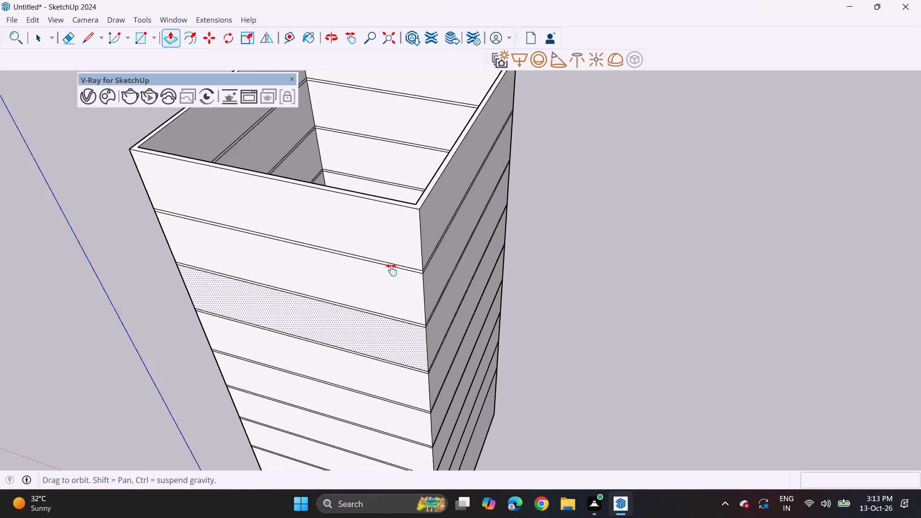
shift+middle_drag(391, 270, 412, 200)
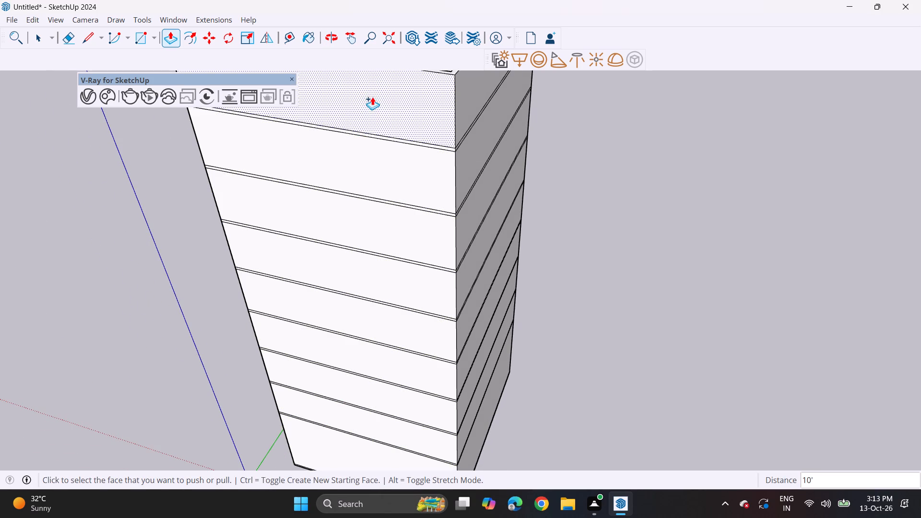
middle_drag(417, 230, 458, 145)
scroll(412, 177, down, 3)
middle_drag(398, 269, 425, 228)
shift+middle_drag(415, 239, 374, 370)
middle_drag(354, 356, 376, 243)
shift+middle_drag(367, 322, 395, 220)
middle_drag(398, 227, 341, 348)
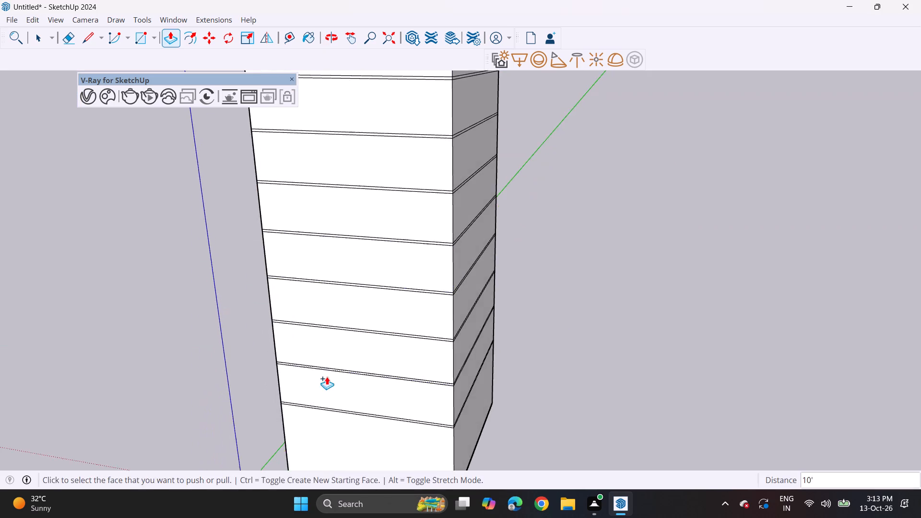
shift+middle_drag(332, 379, 359, 248)
middle_drag(357, 305, 394, 208)
scroll(377, 274, up, 5)
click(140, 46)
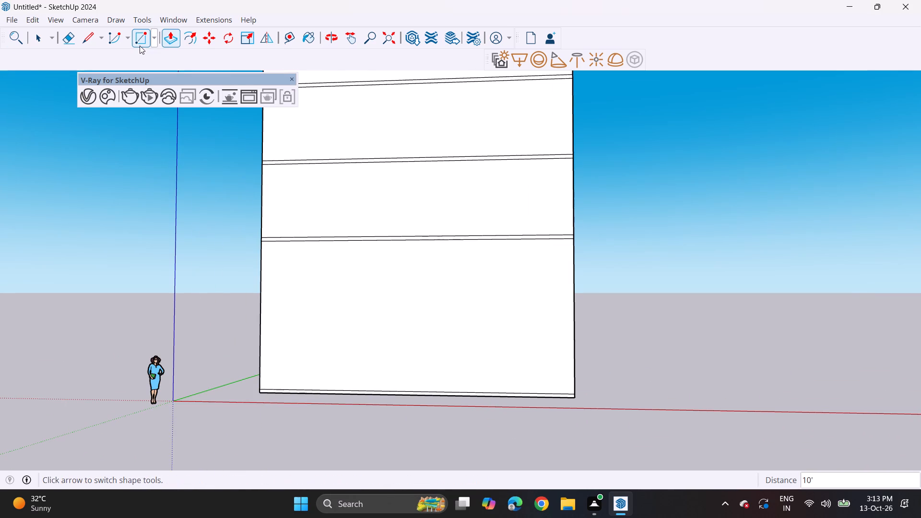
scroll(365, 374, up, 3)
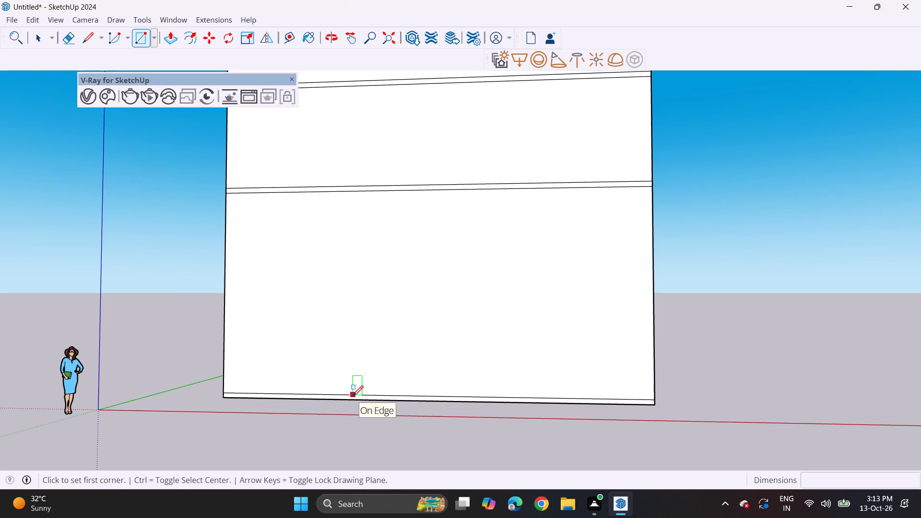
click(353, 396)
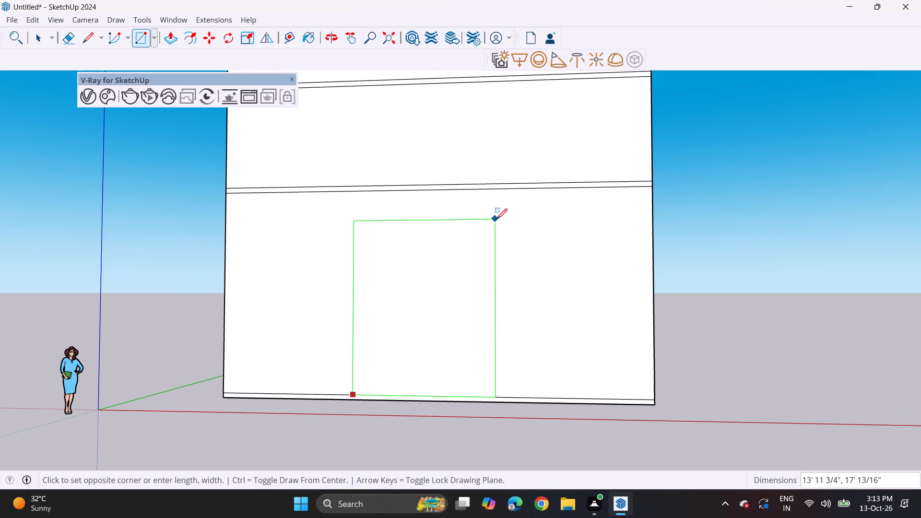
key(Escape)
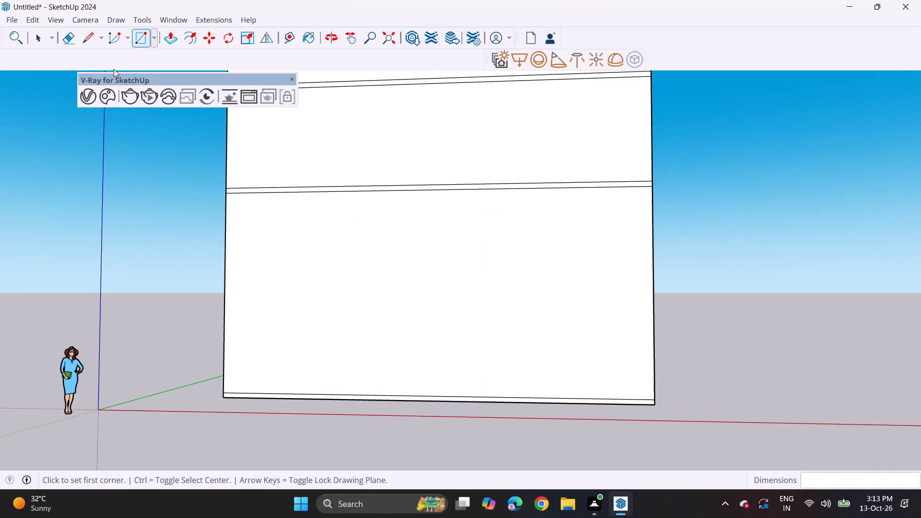
Place a vertical guide through the midpoint of the front wall's base edge, plus parallel guides 6' to either side of it.
key(t)
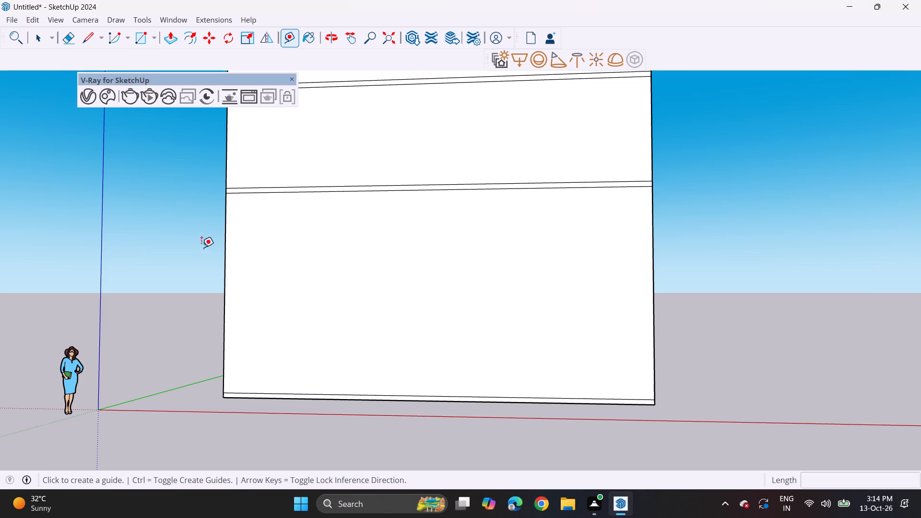
click(224, 283)
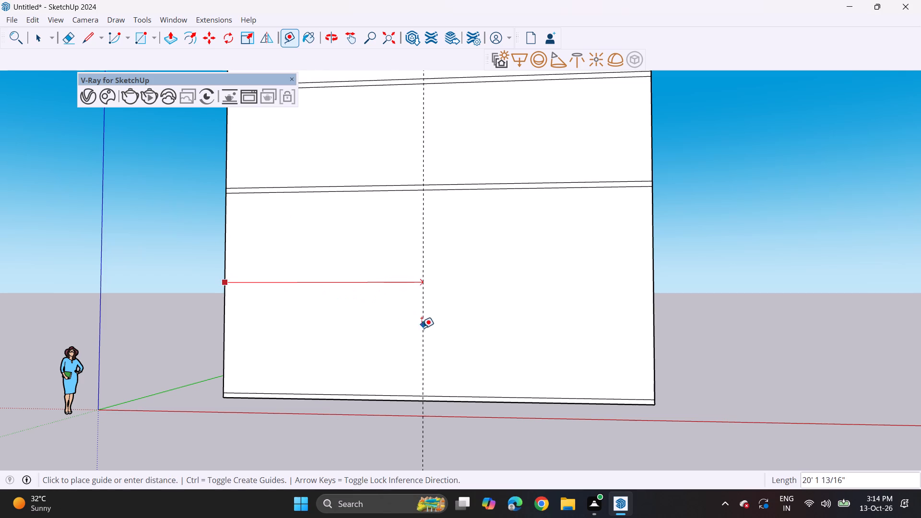
click(434, 398)
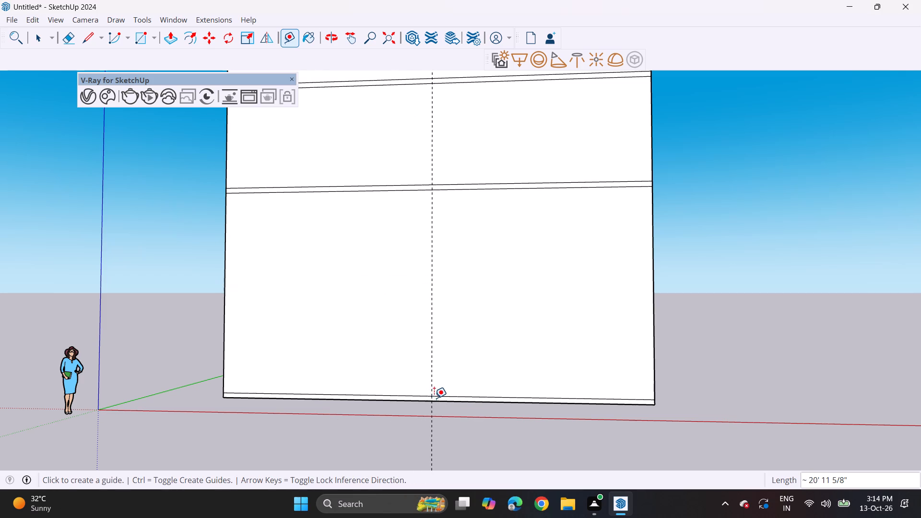
click(430, 369)
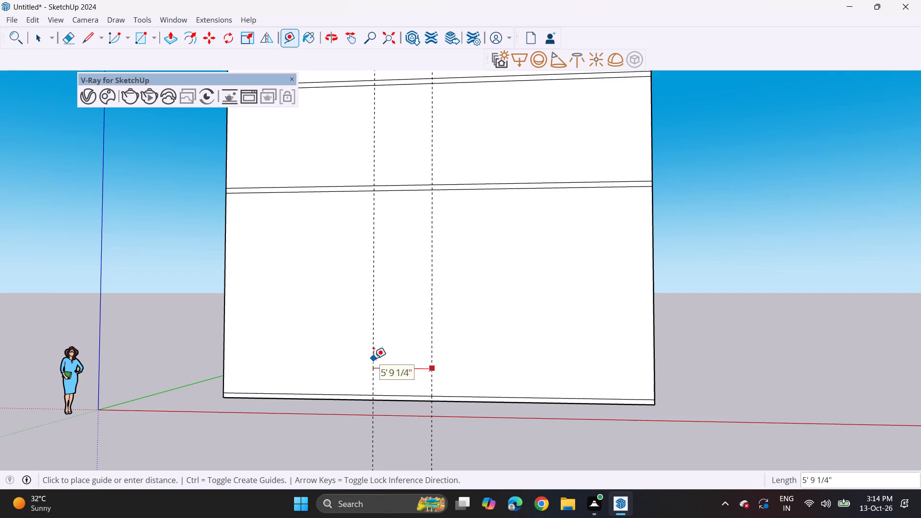
text(6')
key(Return)
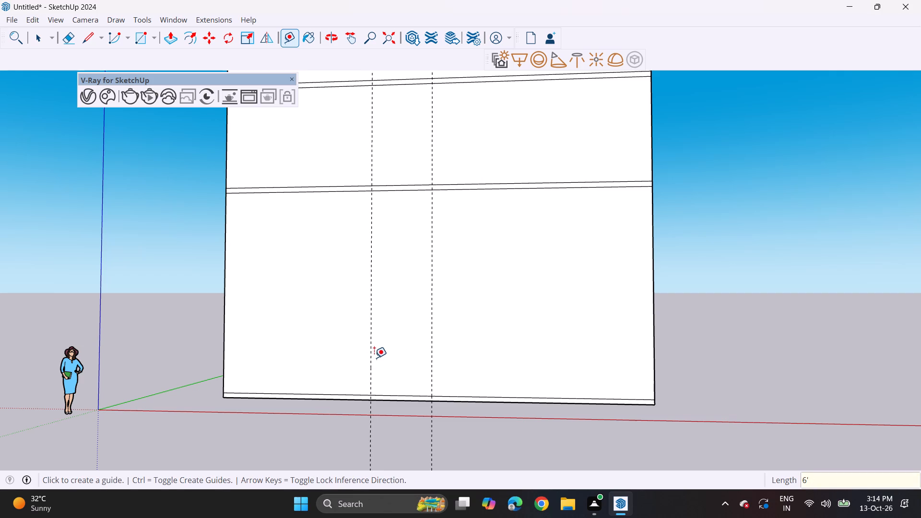
click(432, 363)
text(6')
key(Return)
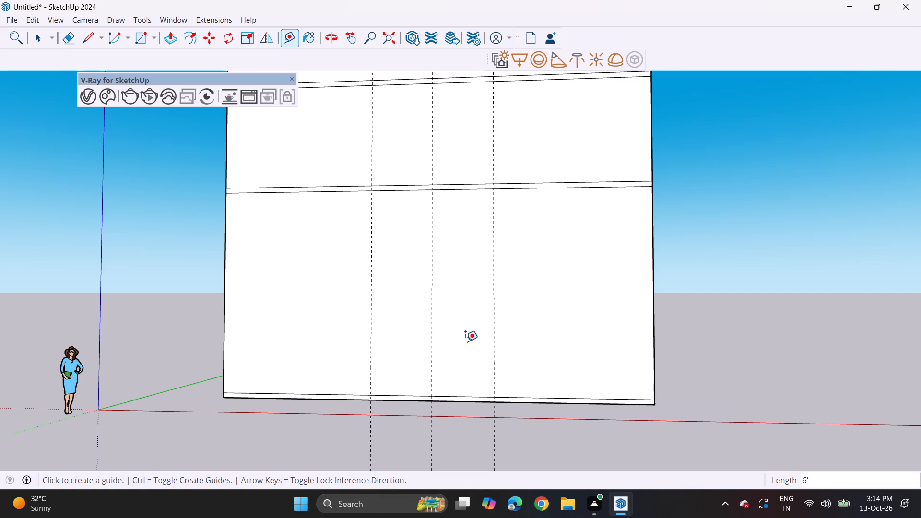
Push/Pull the base slab and ground storey outward about 7' 9" at the right-hand end of the front elevation.
scroll(284, 309, down, 2)
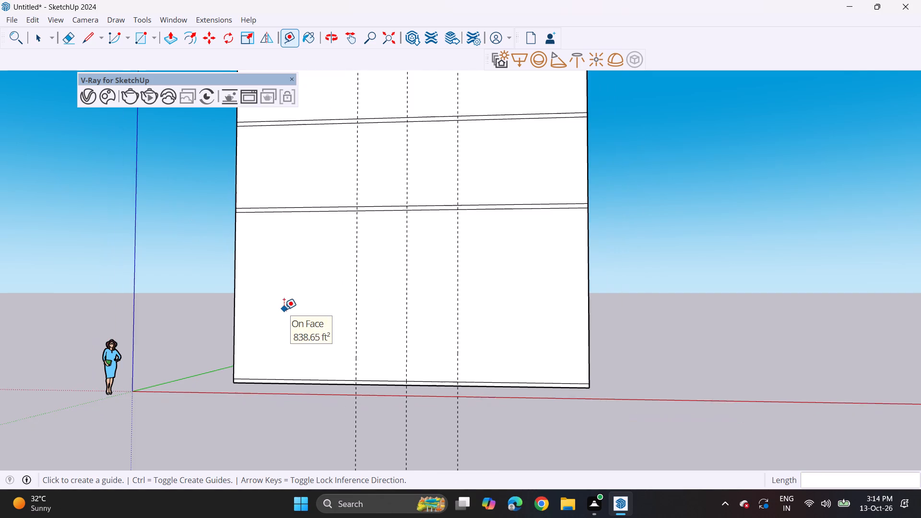
middle_drag(406, 329, 317, 345)
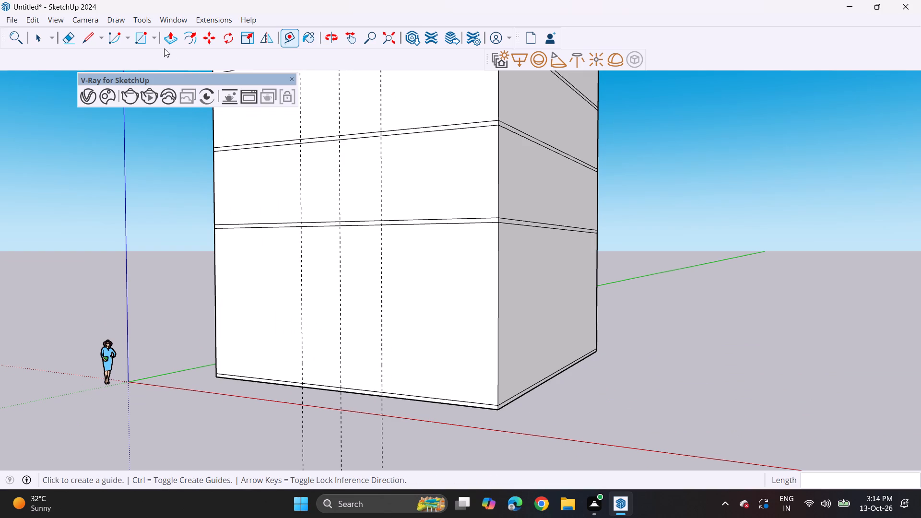
click(177, 34)
click(511, 400)
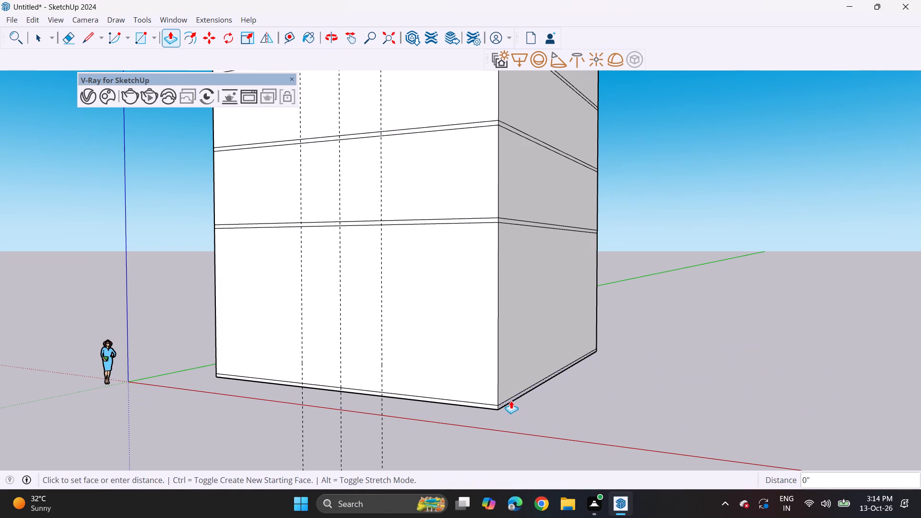
click(577, 412)
click(512, 361)
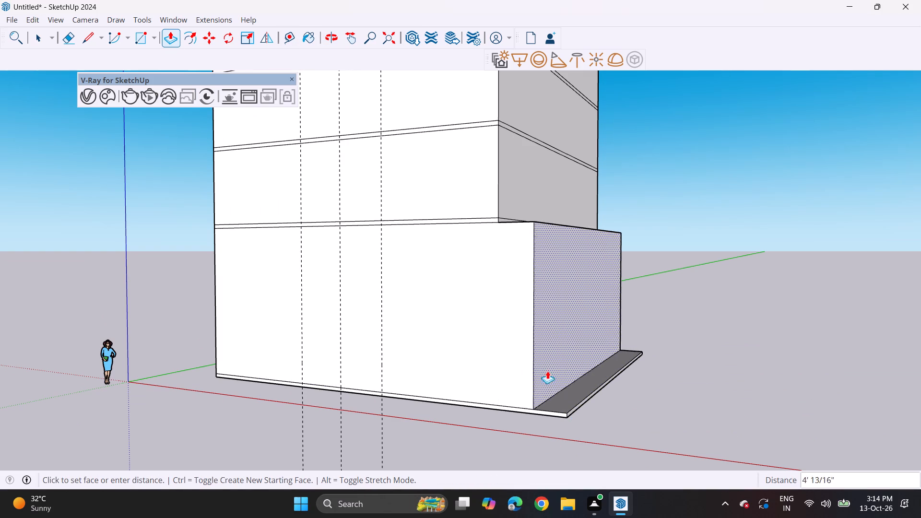
click(578, 398)
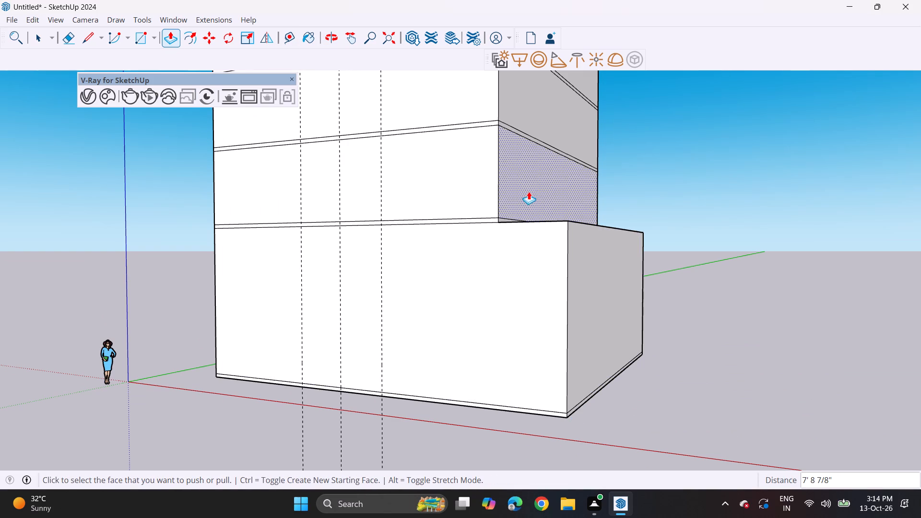
Extend the first three upper storeys and the floor bands beneath them outward, flush with the widened ground storey.
double_click(529, 191)
click(503, 218)
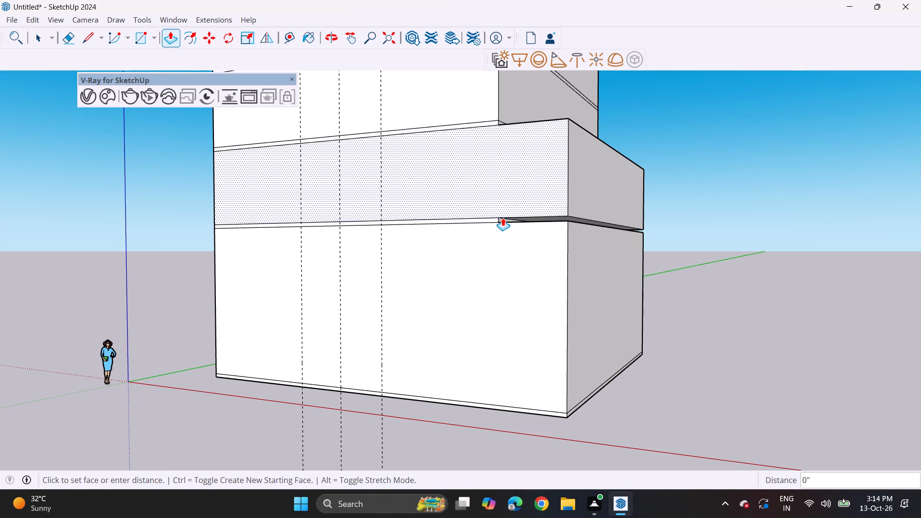
key(Escape)
double_click(506, 220)
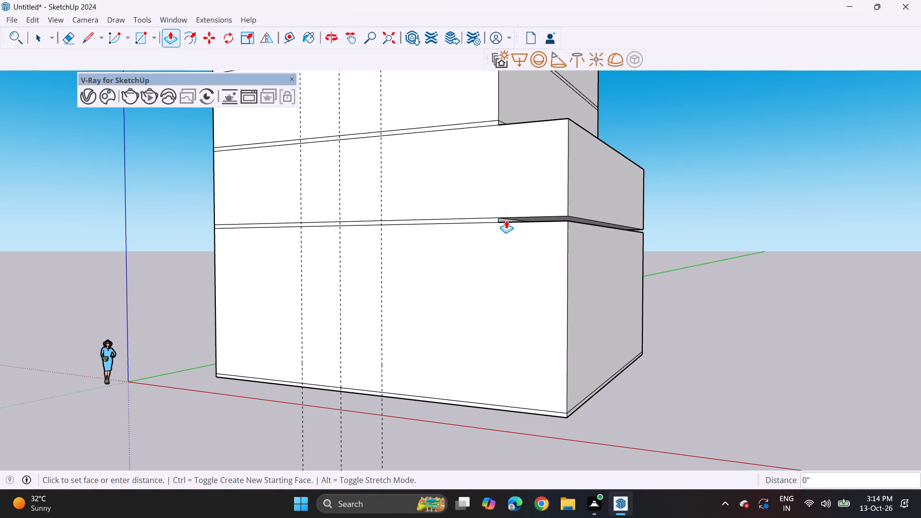
middle_drag(513, 129, 483, 334)
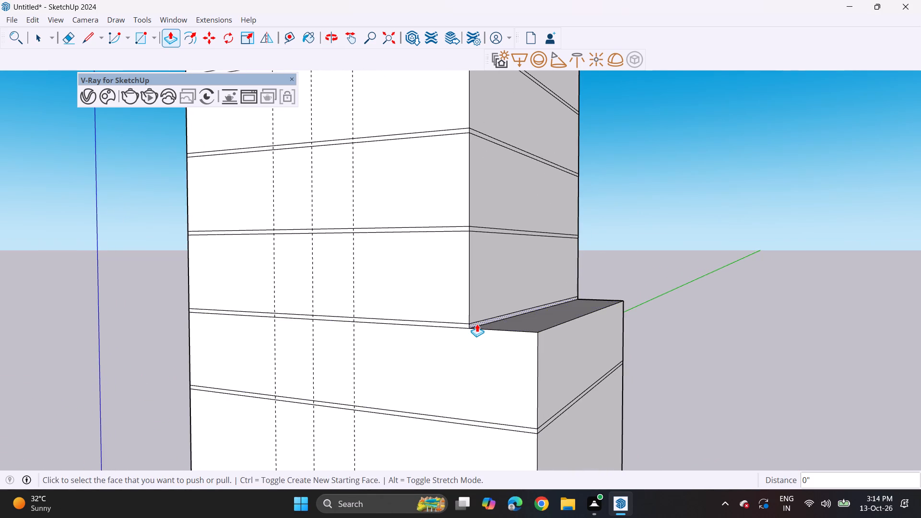
double_click(477, 324)
double_click(483, 284)
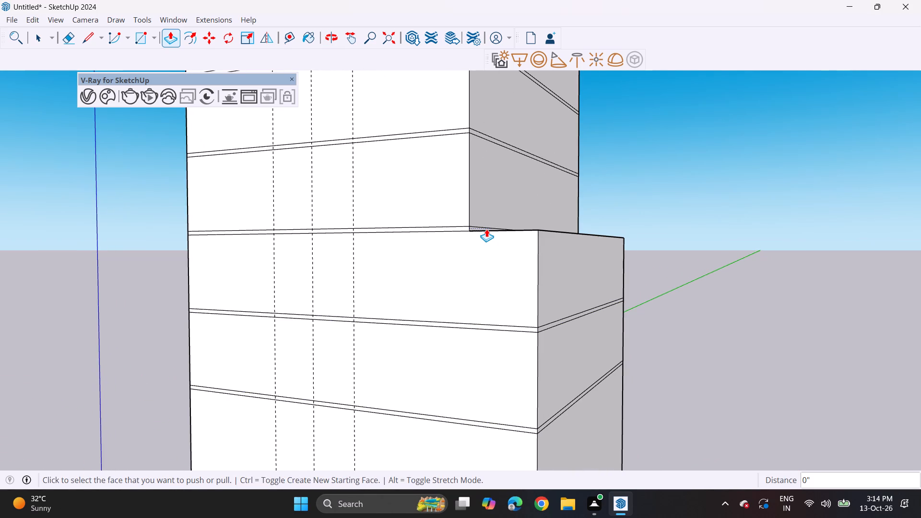
double_click(486, 229)
double_click(484, 206)
middle_drag(492, 156, 505, 258)
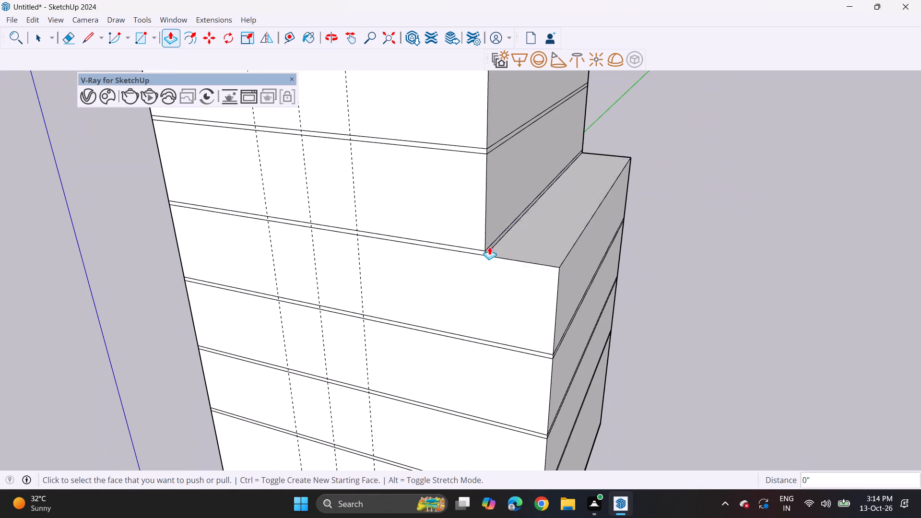
Extend the remaining five upper storeys and their floor bands outward at the right-hand end, flush with the widened storeys below.
double_click(492, 248)
double_click(493, 218)
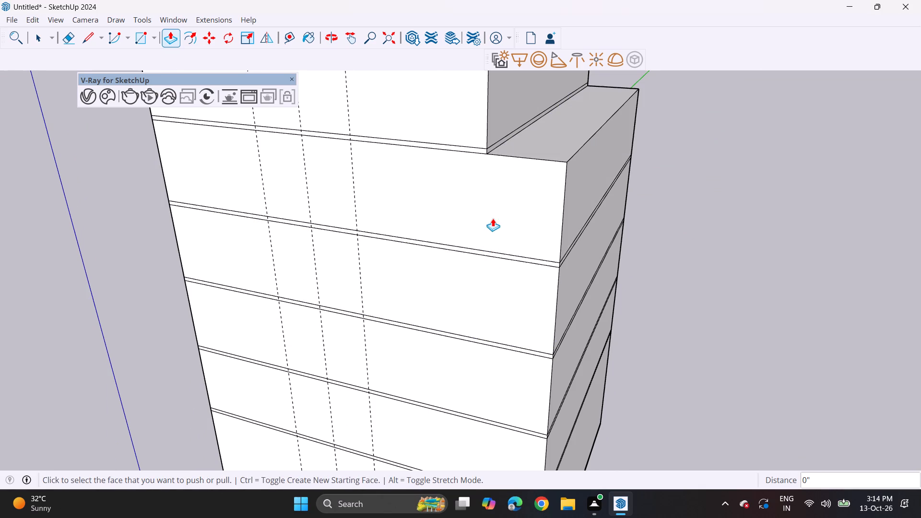
double_click(495, 147)
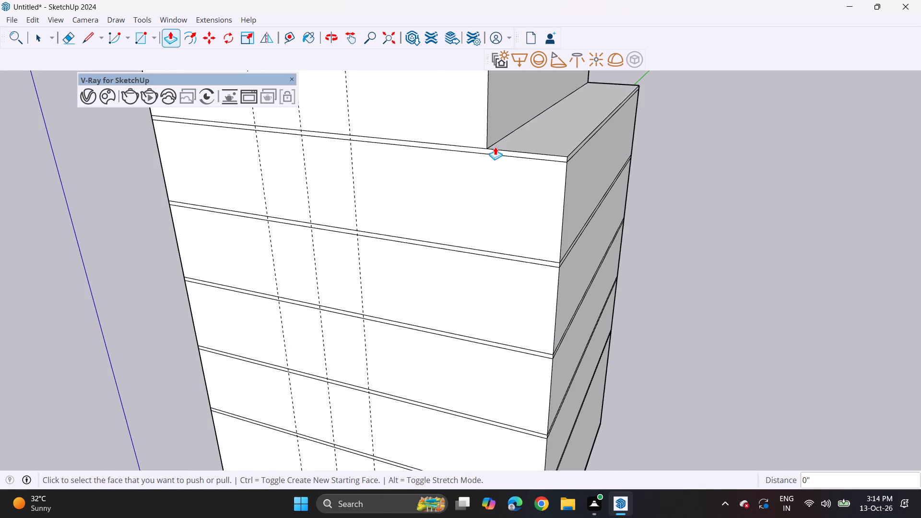
double_click(495, 123)
shift+middle_drag(495, 117, 510, 389)
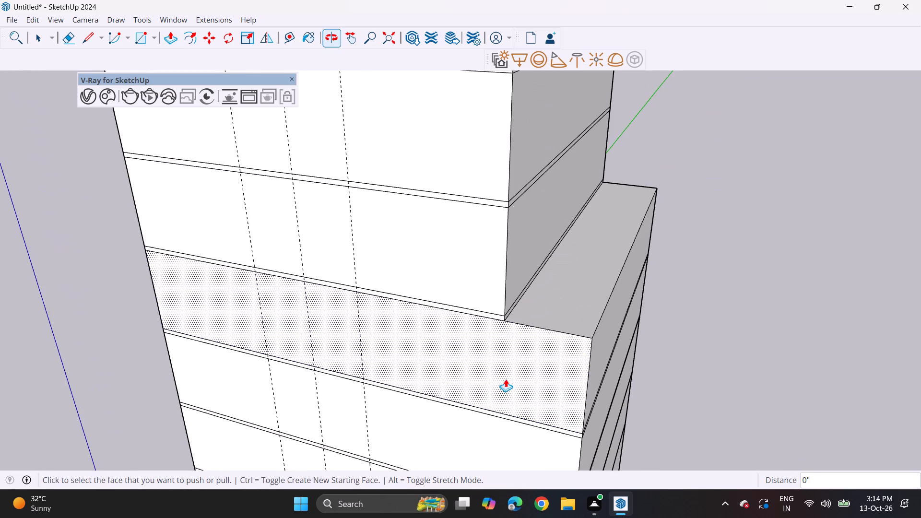
double_click(507, 317)
double_click(508, 291)
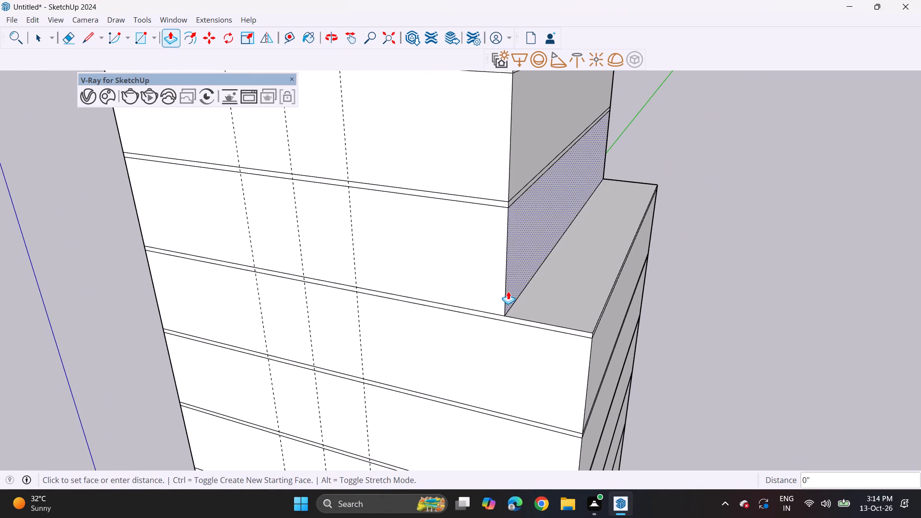
double_click(515, 200)
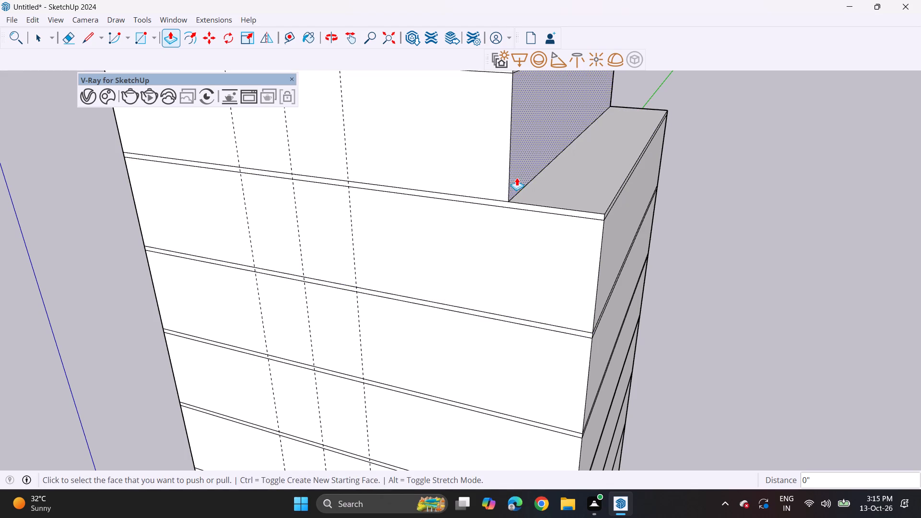
double_click(517, 175)
shift+middle_drag(523, 181, 543, 317)
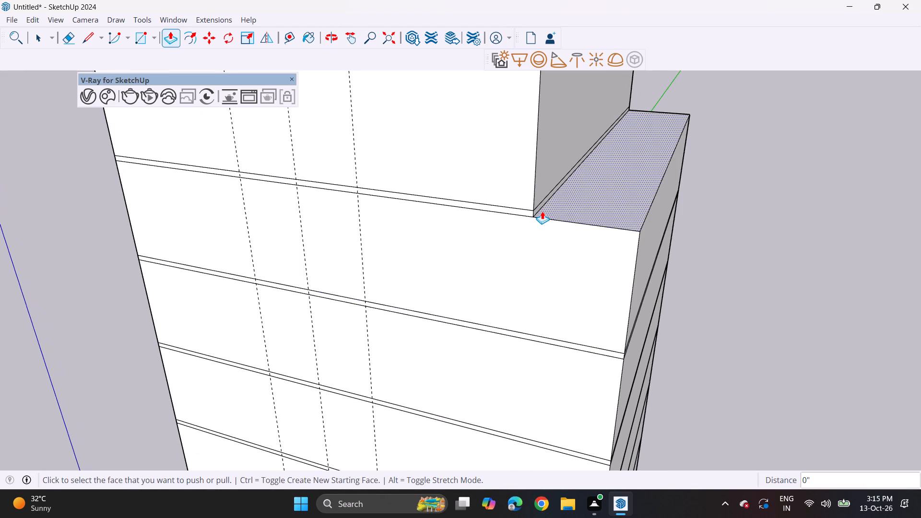
double_click(541, 209)
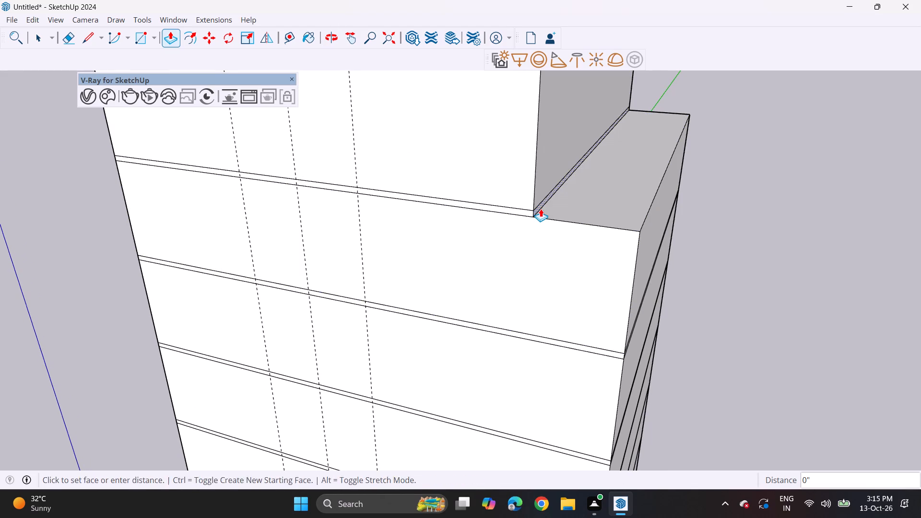
click(542, 191)
click(542, 191)
shift+middle_drag(544, 193, 578, 335)
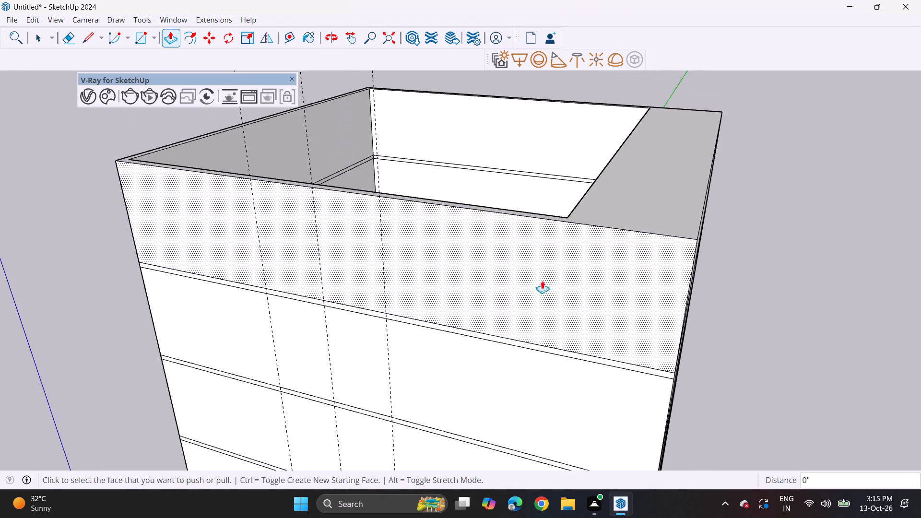
Push/Pull the inner face of the top storey's right-hand wall outward 7' 6 3/8" to thin it.
middle_drag(543, 270, 701, 404)
middle_drag(614, 287, 614, 329)
click(626, 307)
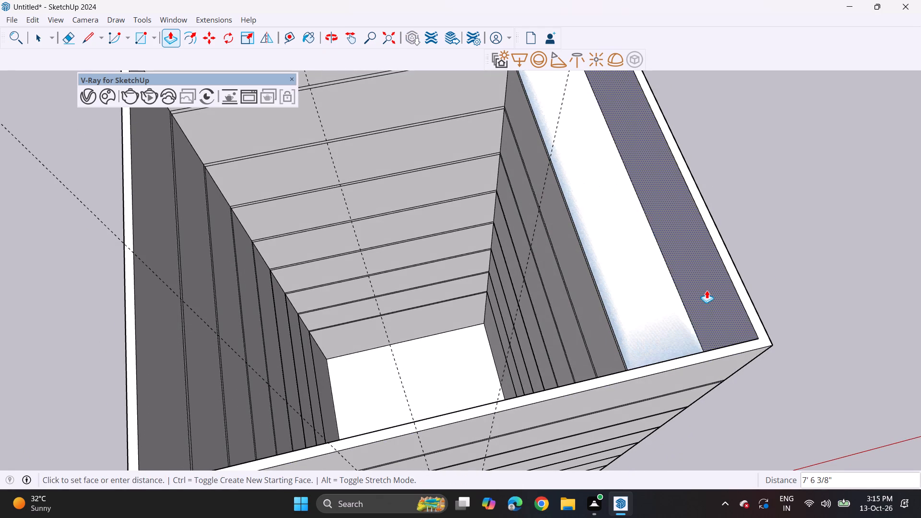
click(707, 290)
Push/Pull the inner right-hand wall faces of the next three storeys down, and the floor bands above each, outward by the same distance.
middle_drag(627, 346, 758, 333)
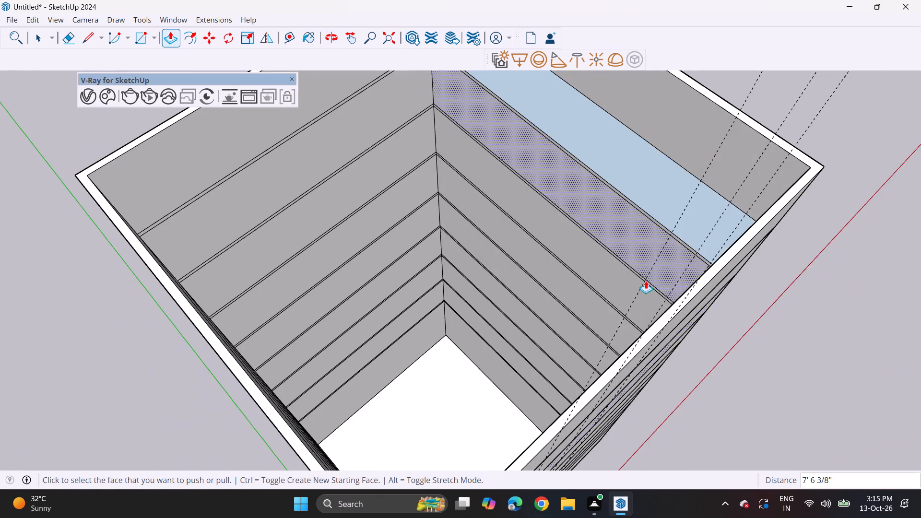
scroll(636, 262, up, 4)
double_click(687, 217)
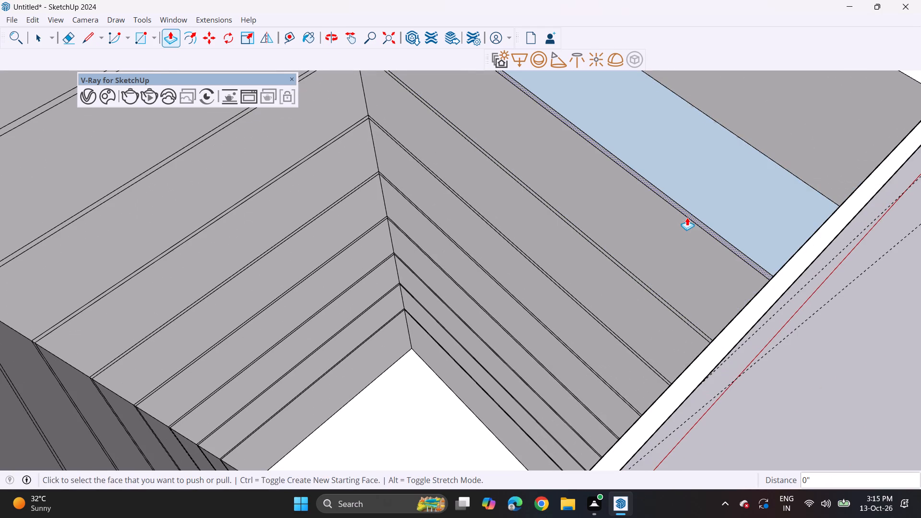
double_click(671, 236)
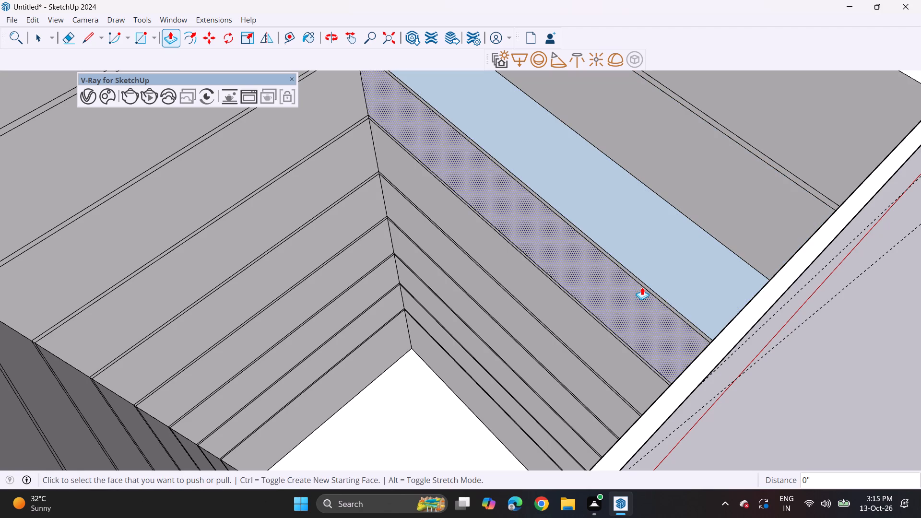
double_click(643, 285)
double_click(632, 305)
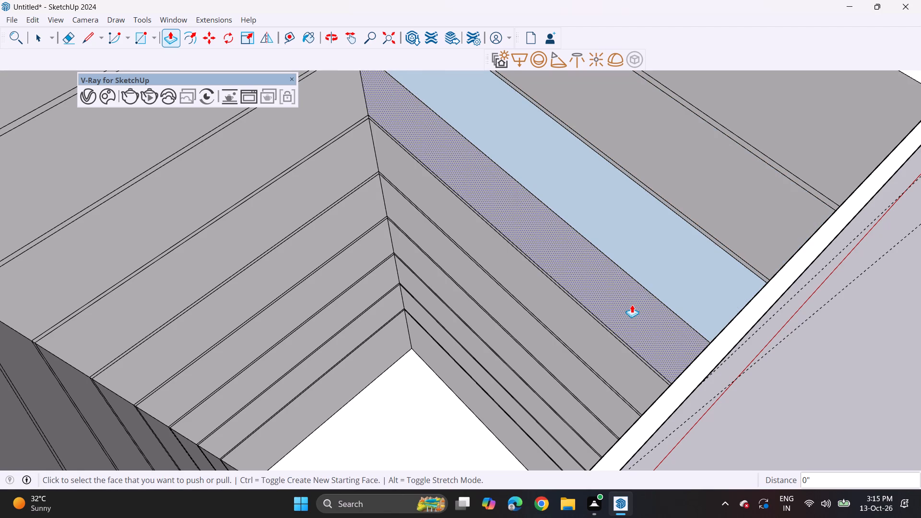
double_click(608, 331)
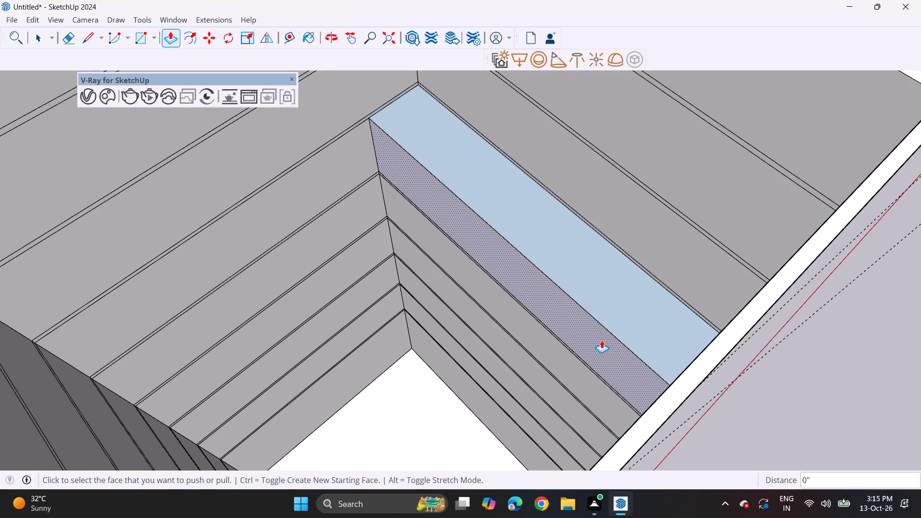
double_click(602, 340)
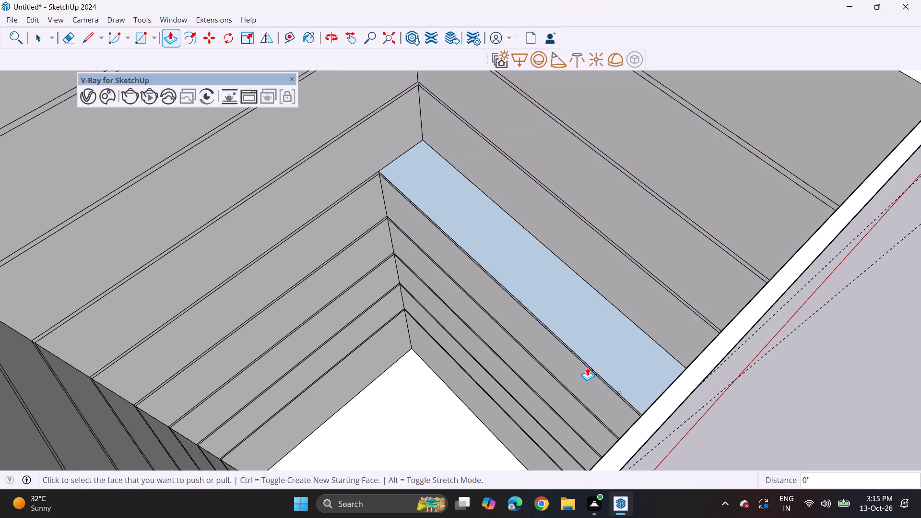
double_click(589, 366)
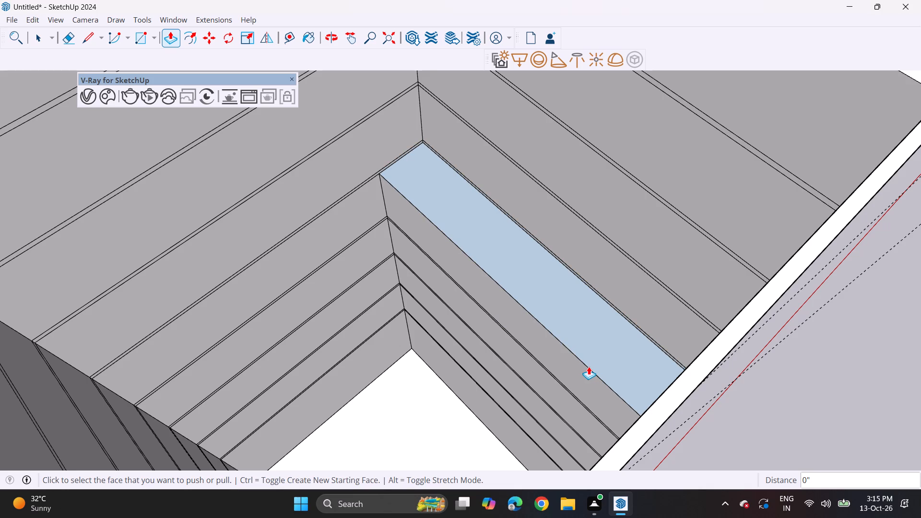
scroll(589, 366, up, 3)
key(ctrl+z)
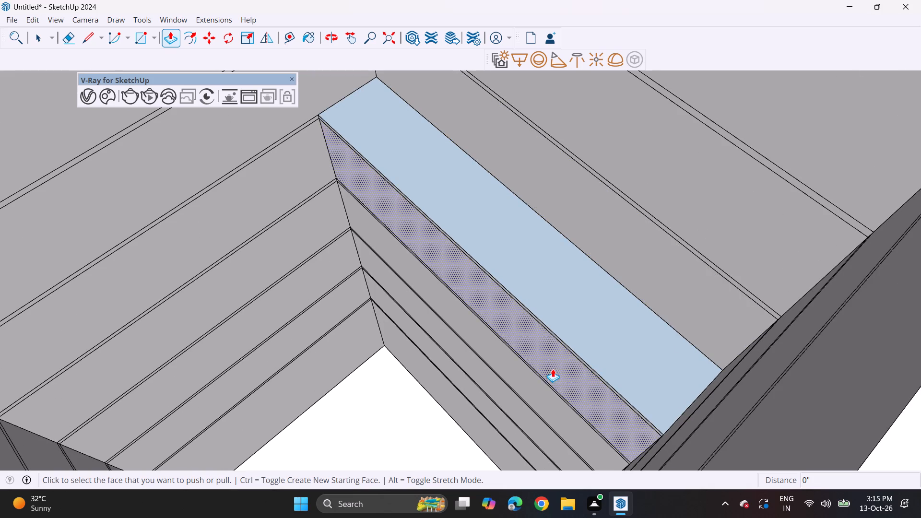
Push back the inner right-hand faces of the following three storeys down and their floor bands, flush with the thinned wall above.
middle_drag(557, 372, 656, 352)
scroll(635, 321, up, 3)
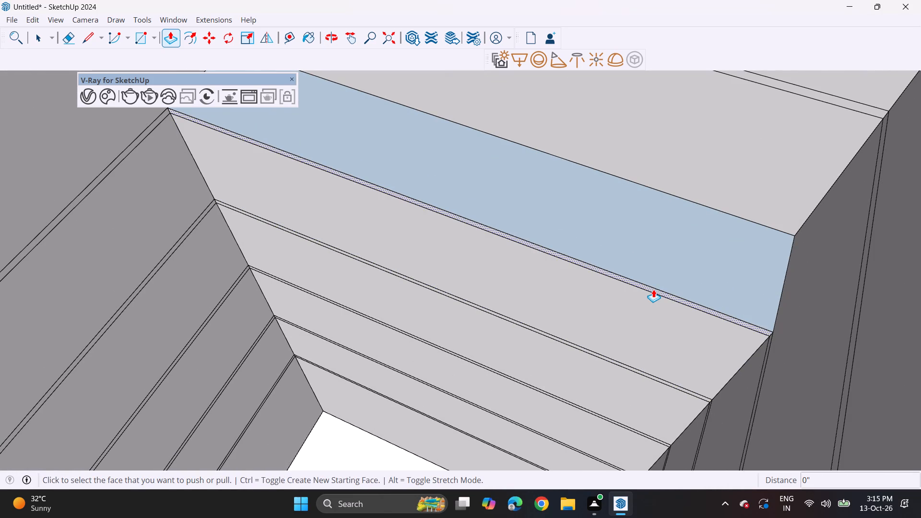
double_click(653, 289)
double_click(642, 312)
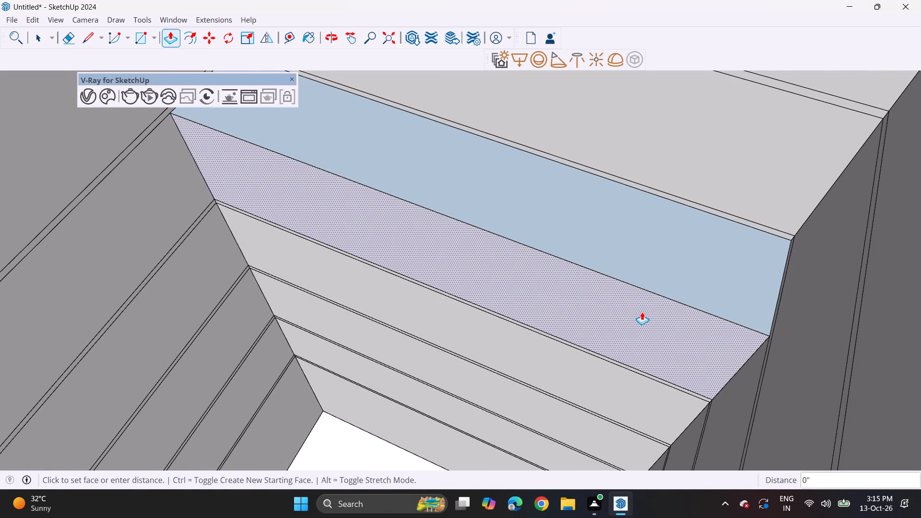
click(601, 387)
click(601, 387)
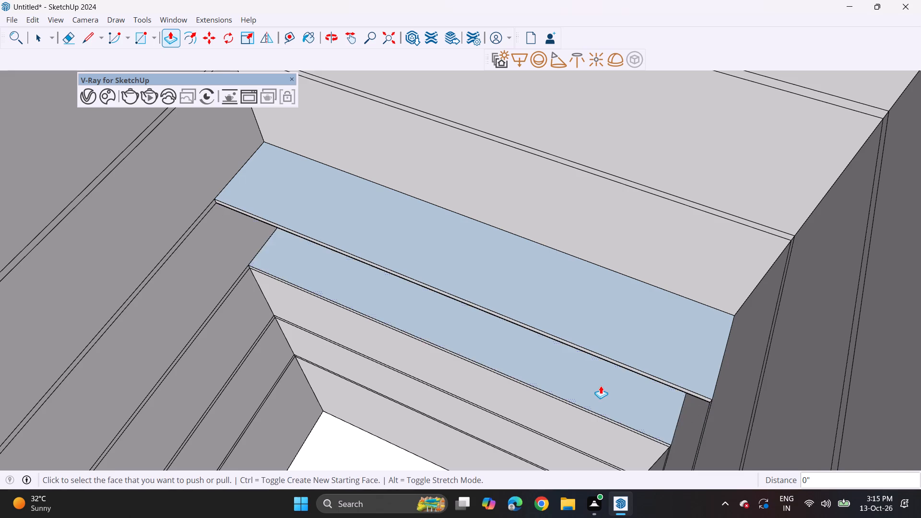
double_click(619, 365)
double_click(585, 429)
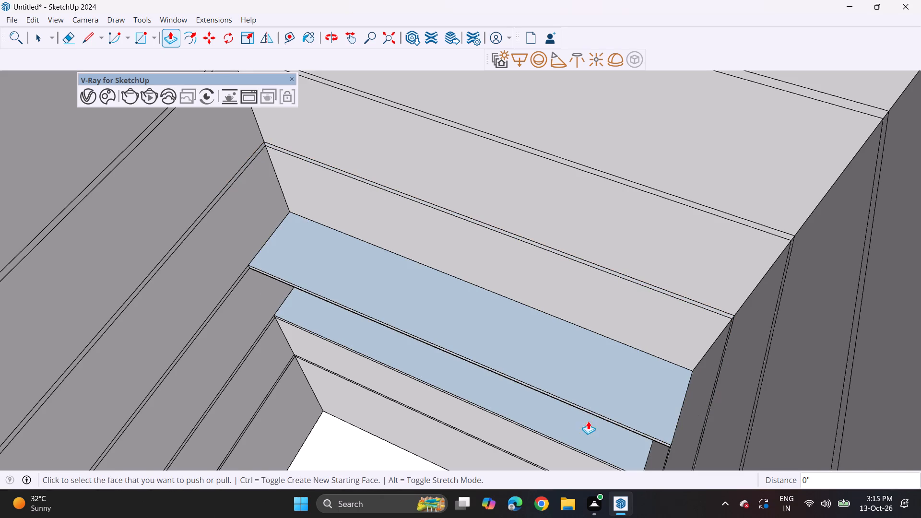
double_click(591, 413)
Push back the inner right-hand faces of the first upper storey, the ground storey and the adjoining floor bands to match.
middle_drag(591, 413, 606, 358)
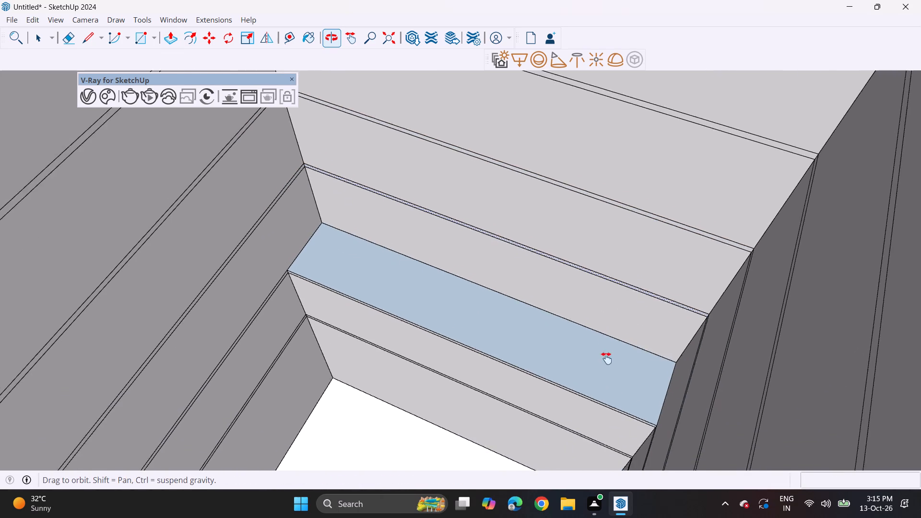
middle_drag(606, 358, 613, 324)
double_click(582, 376)
double_click(596, 359)
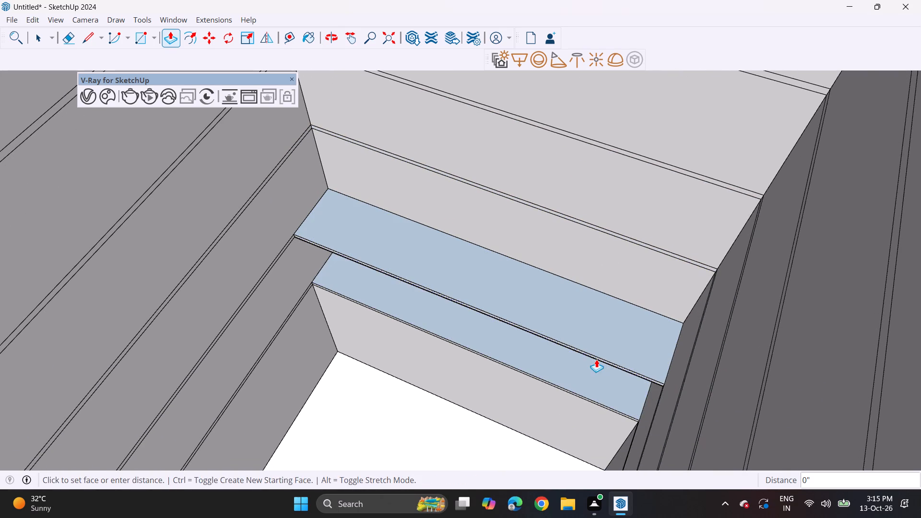
double_click(568, 401)
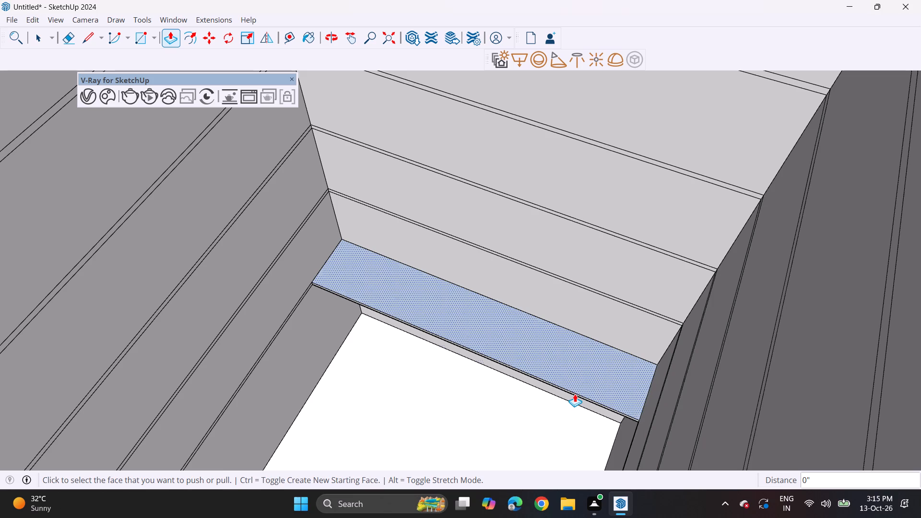
double_click(572, 399)
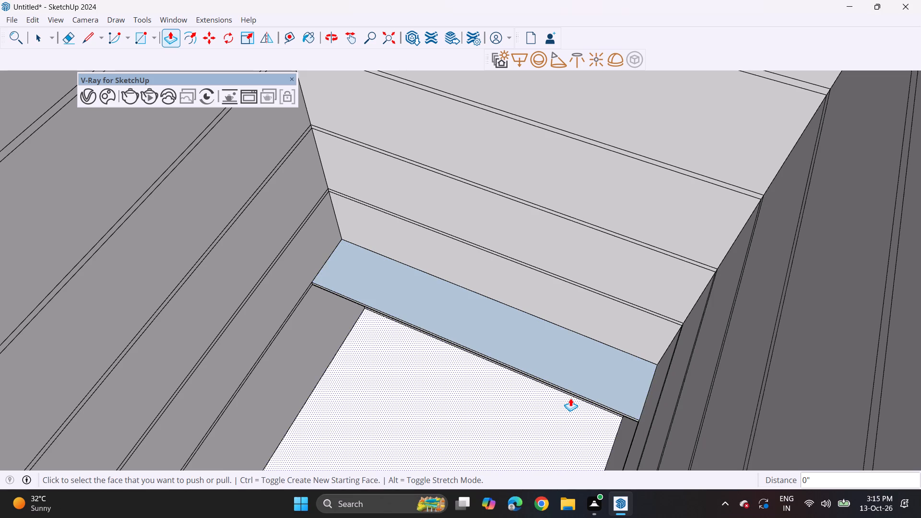
key(ctrl+z)
double_click(570, 392)
Erase the three vertical guides crossing the front elevation.
middle_drag(578, 390, 460, 335)
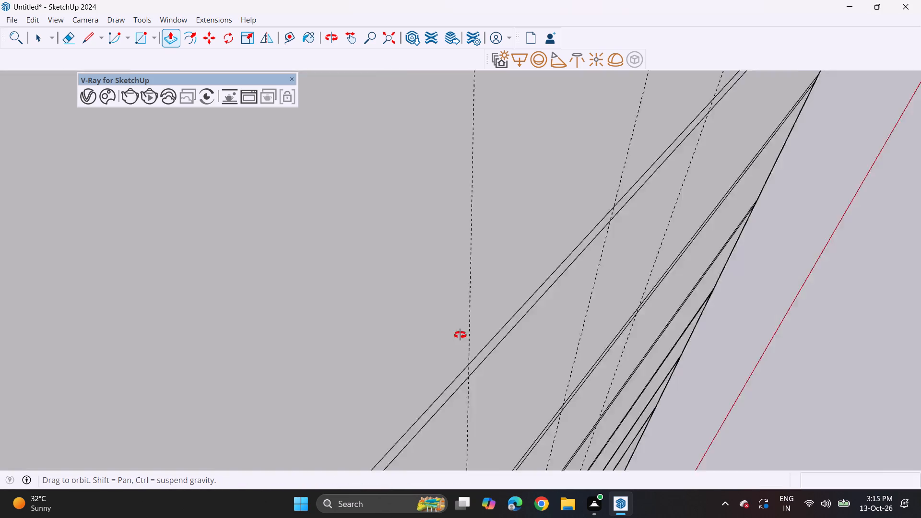
middle_drag(460, 335, 332, 260)
scroll(321, 262, down, 11)
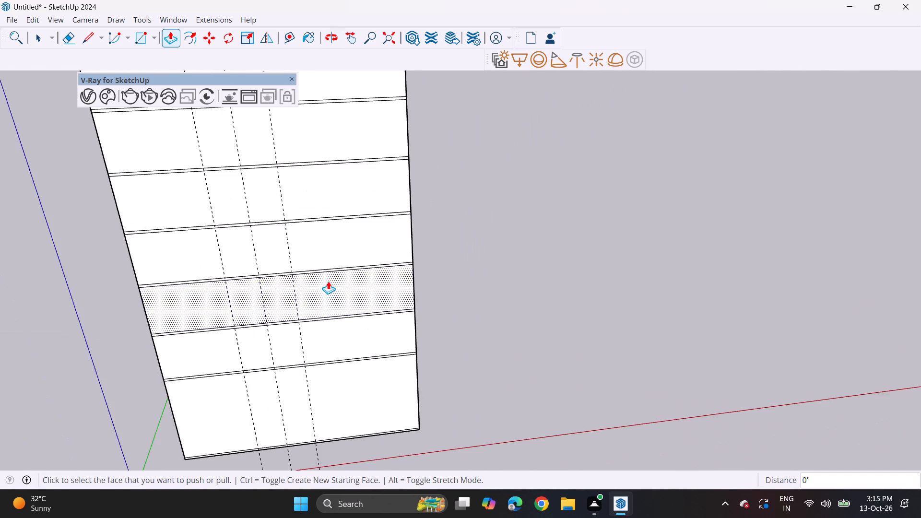
shift+middle_drag(330, 283, 443, 342)
middle_drag(433, 337, 402, 301)
middle_drag(392, 287, 383, 275)
scroll(381, 274, down, 7)
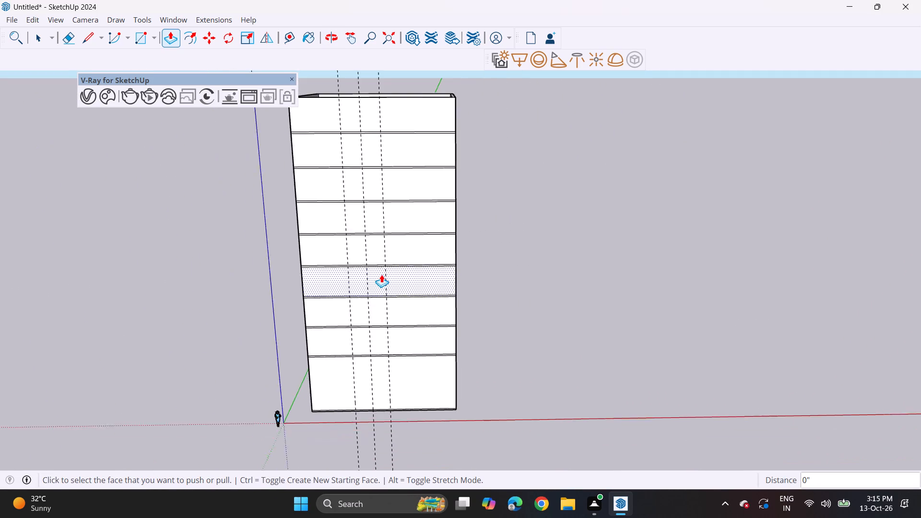
scroll(381, 274, down, 2)
shift+middle_drag(381, 273, 386, 315)
click(71, 41)
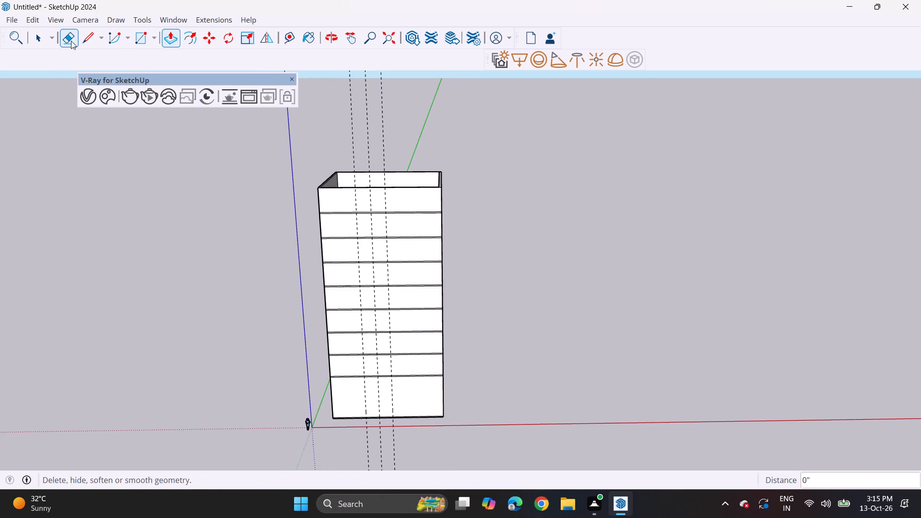
drag(329, 121, 401, 130)
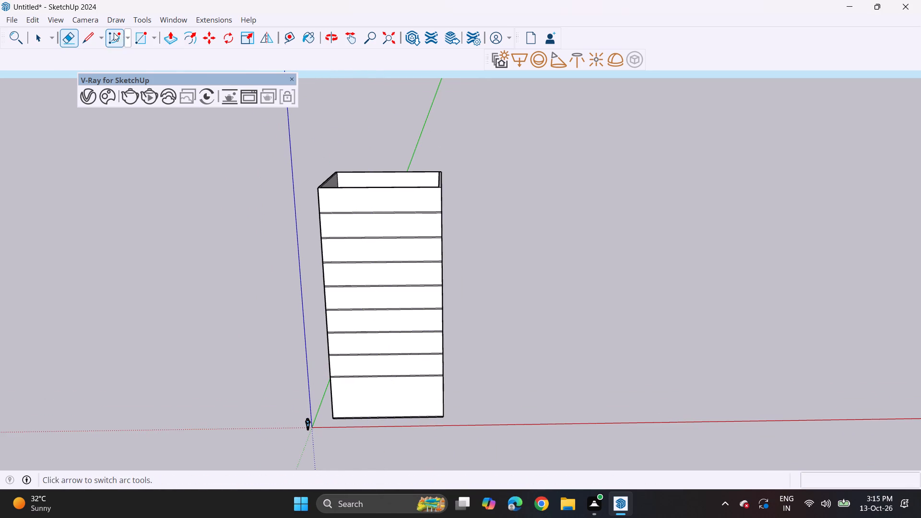
Place a guide along the front wall's base edge, from its left corner to the edge's midpoint at about 24' 10 1/16".
key(t)
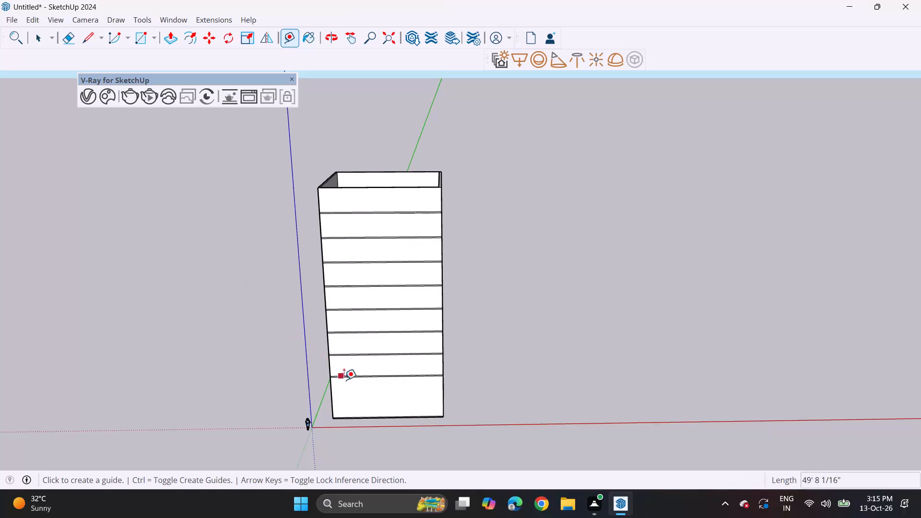
scroll(346, 381, up, 8)
click(320, 454)
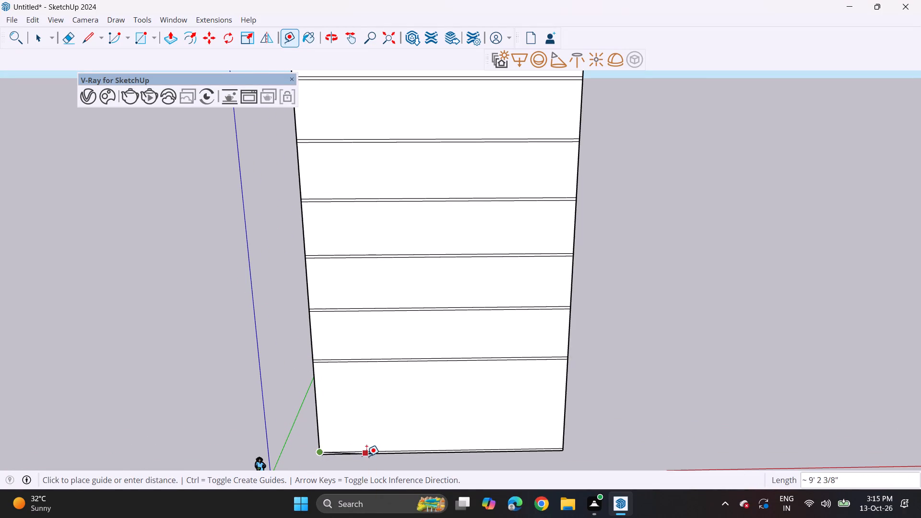
scroll(441, 449, up, 7)
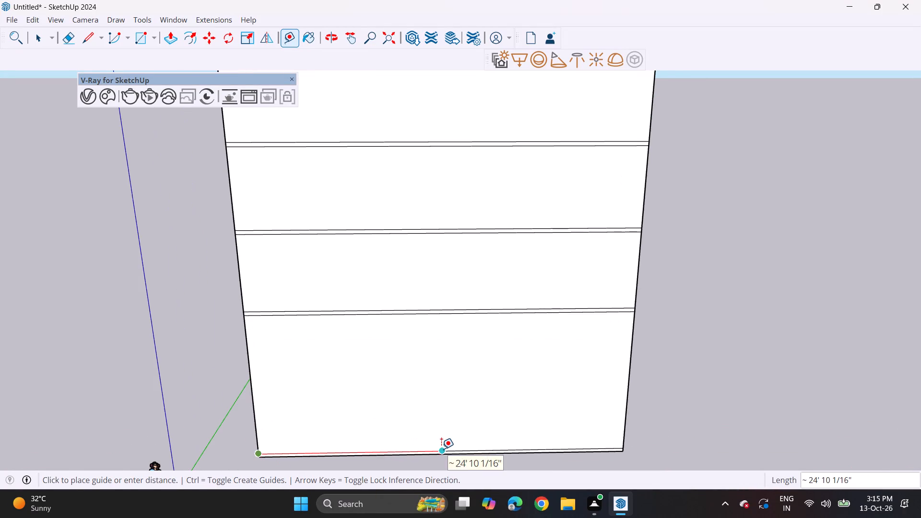
click(441, 449)
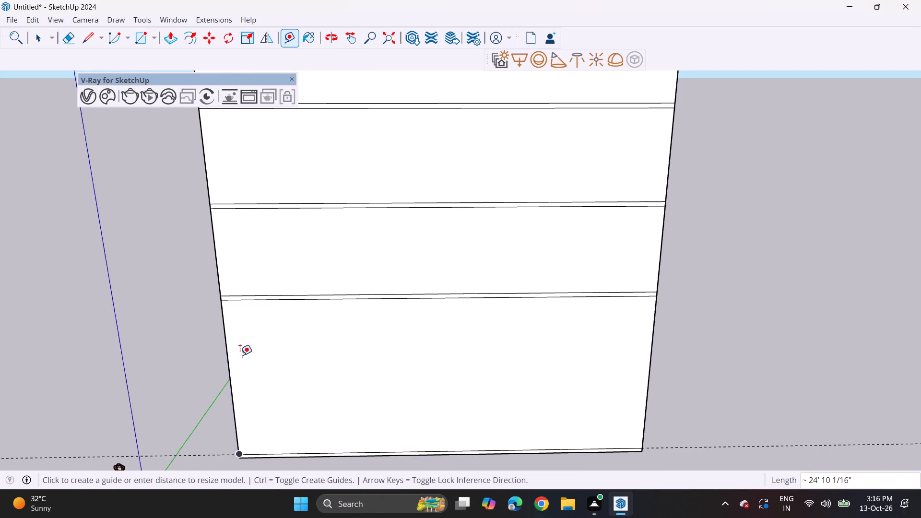
Place a vertical guide at the front wall's midpoint and one more guide 6' to either side of it.
click(225, 362)
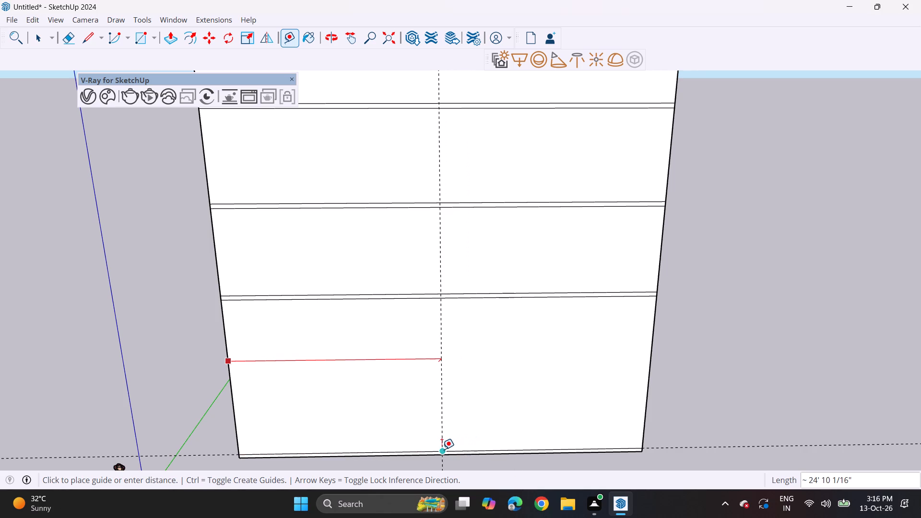
click(438, 449)
click(442, 405)
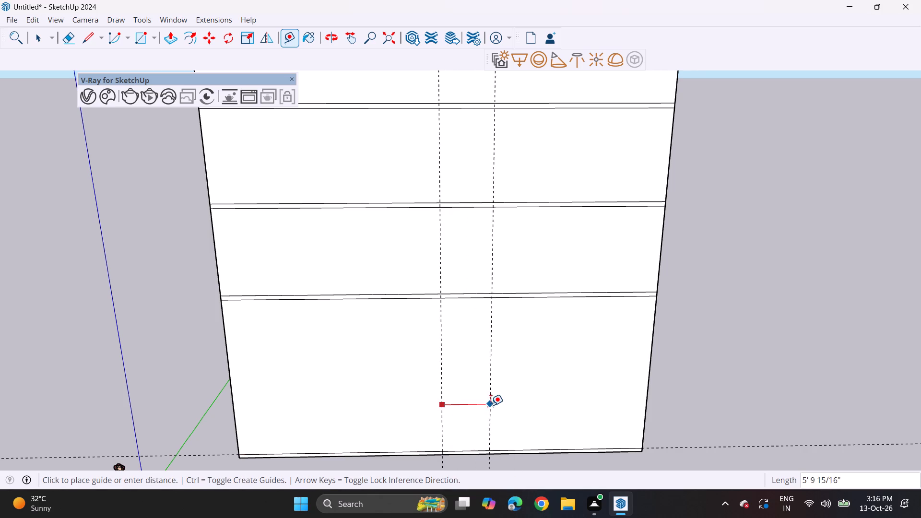
text(6')
key(Return)
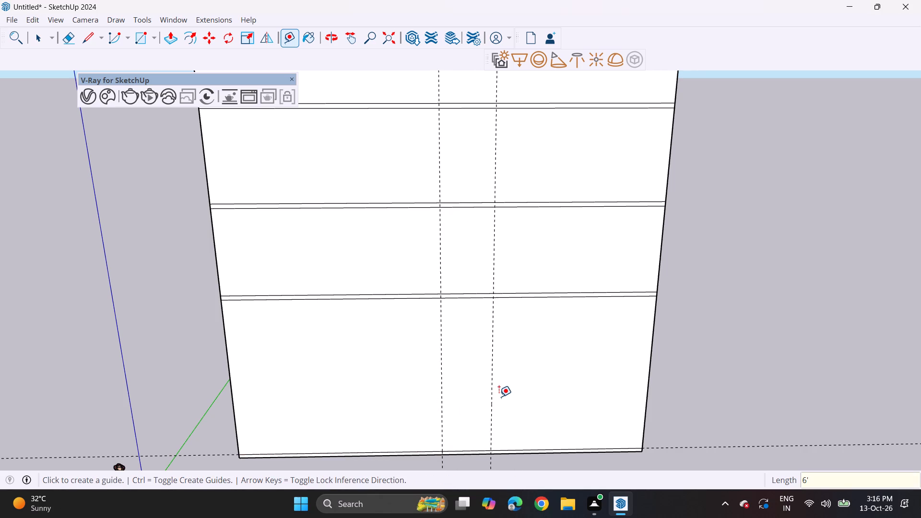
click(442, 390)
text(6')
key(Return)
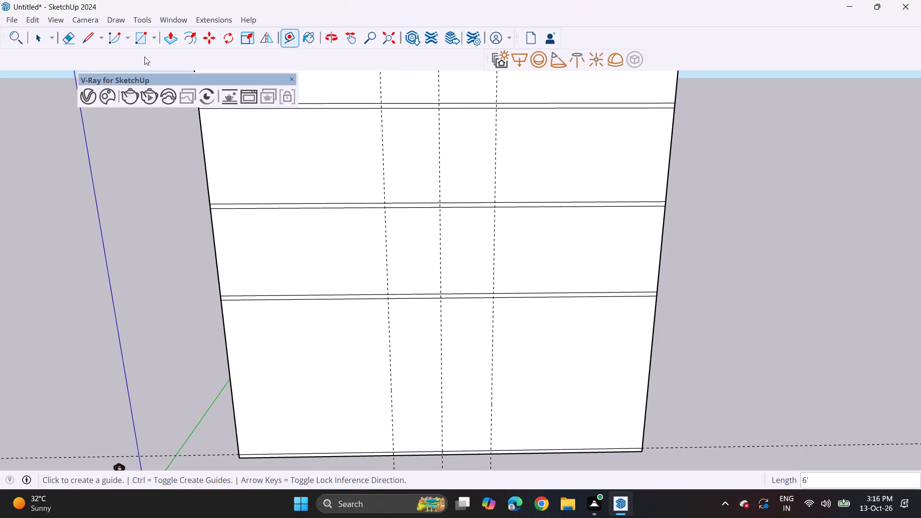
Draw the entrance rectangle between the outer guides, 12' wide and about 16' 7 1/2" high, rising from the ground-floor base line.
click(139, 44)
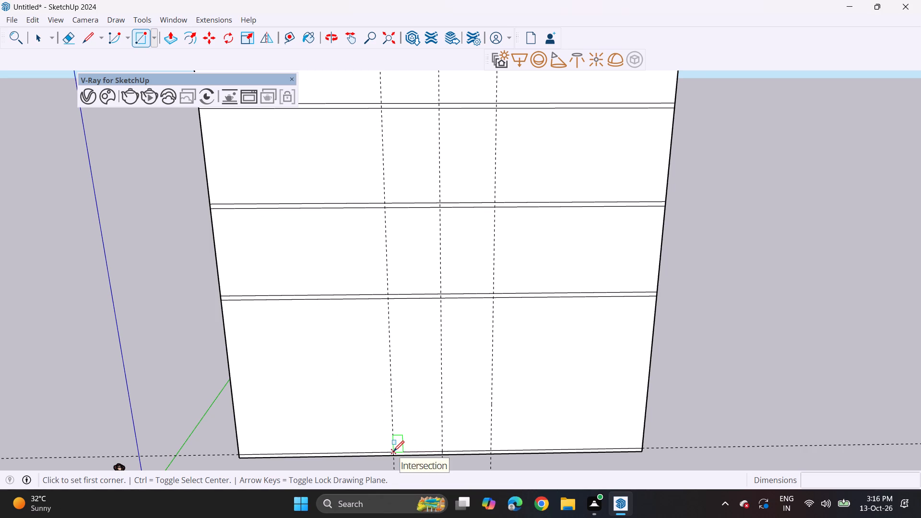
click(393, 451)
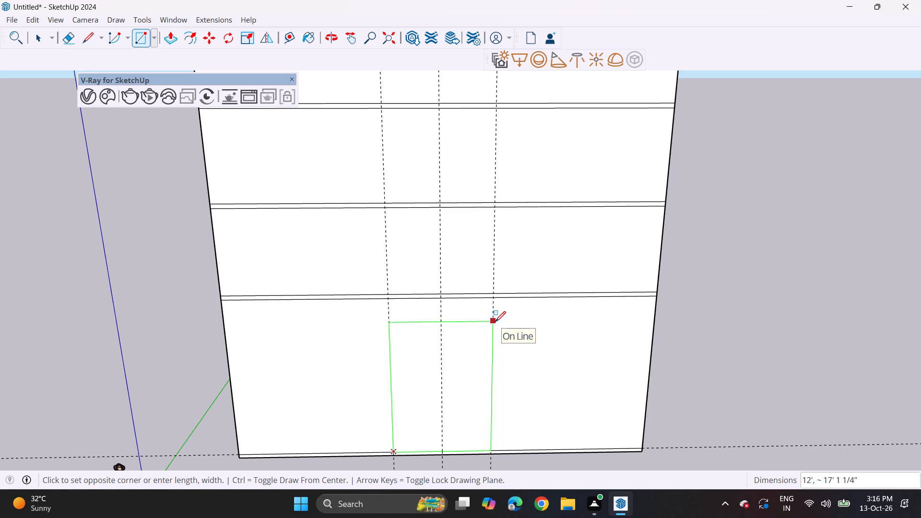
click(496, 325)
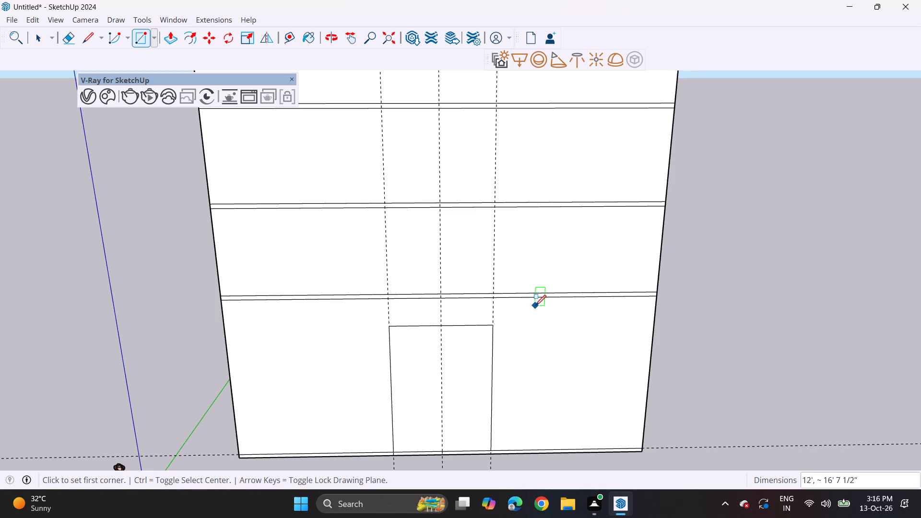
Draw ground-storey rectangles flanking the entrance: about 11' 9" by 19' 1" on its right and about 12' 4" by 19' on its left.
click(637, 305)
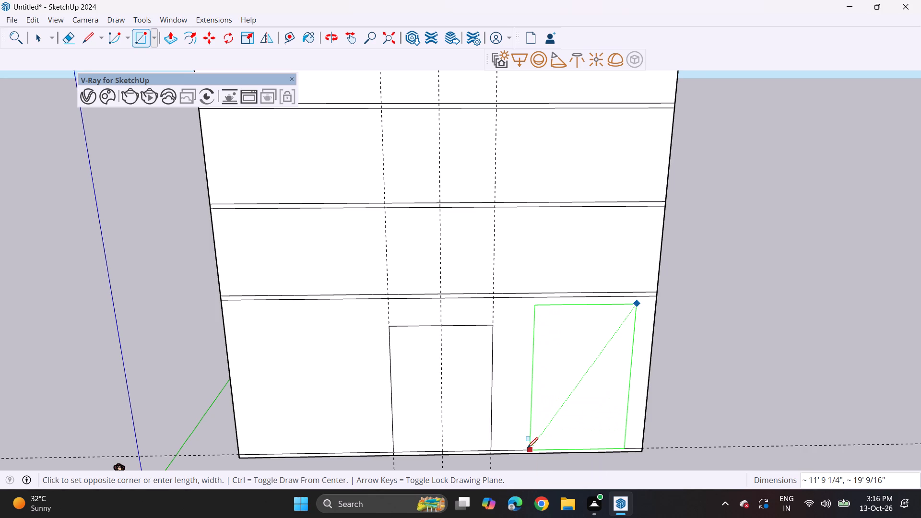
click(527, 448)
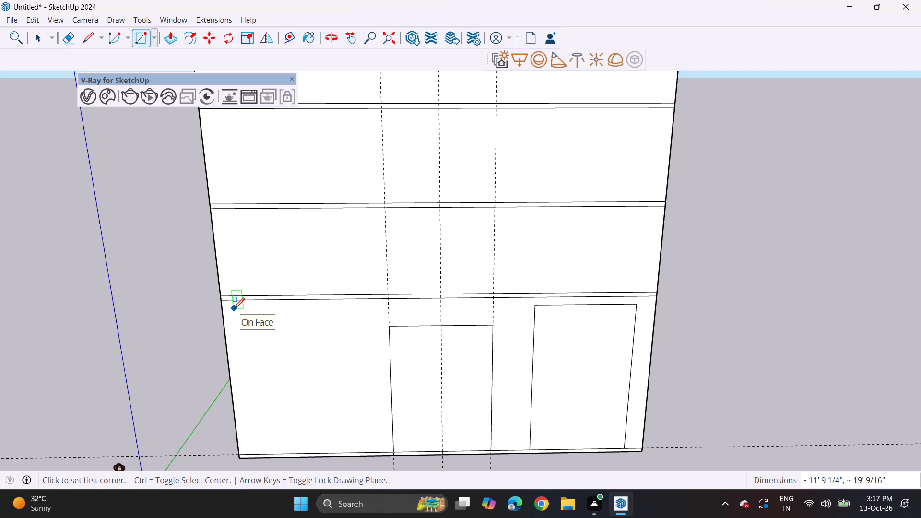
click(236, 308)
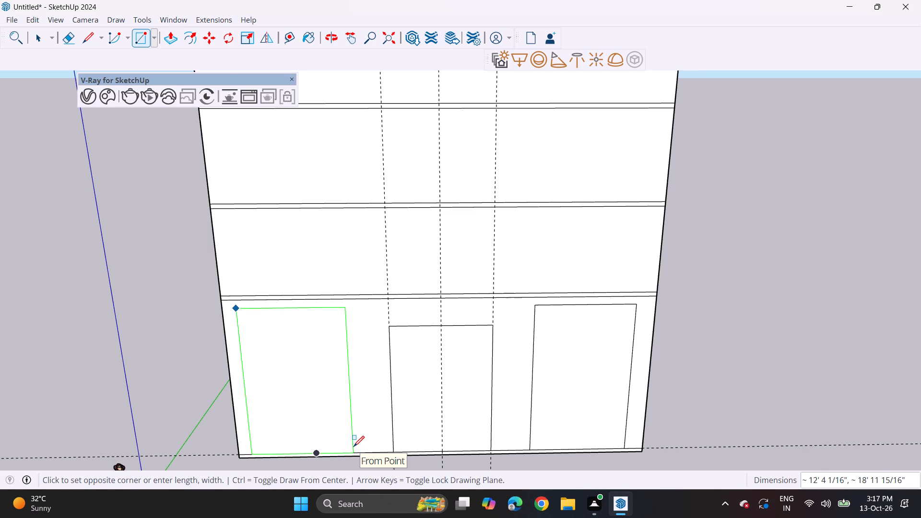
click(354, 447)
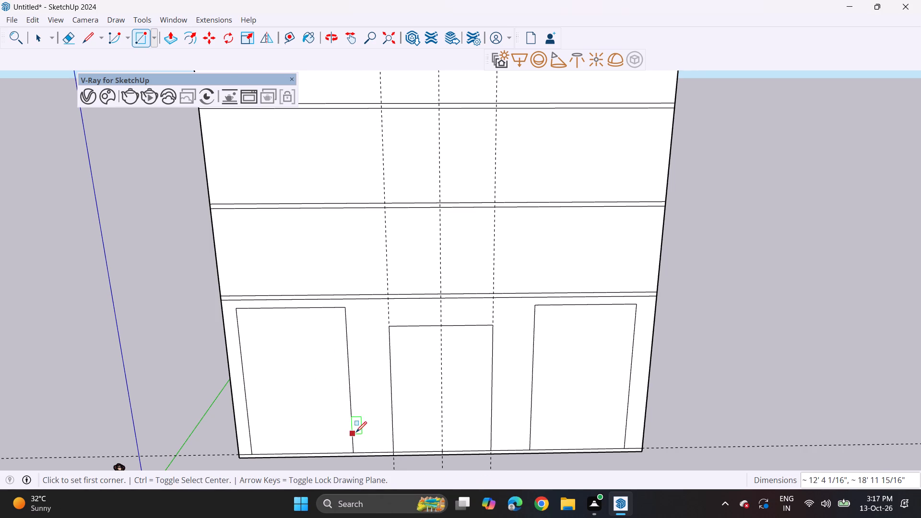
Draw a rectangle about 11' 9" wide and 7' 10" high on the first upper storey, above the right-hand ground-storey opening.
middle_click(562, 299)
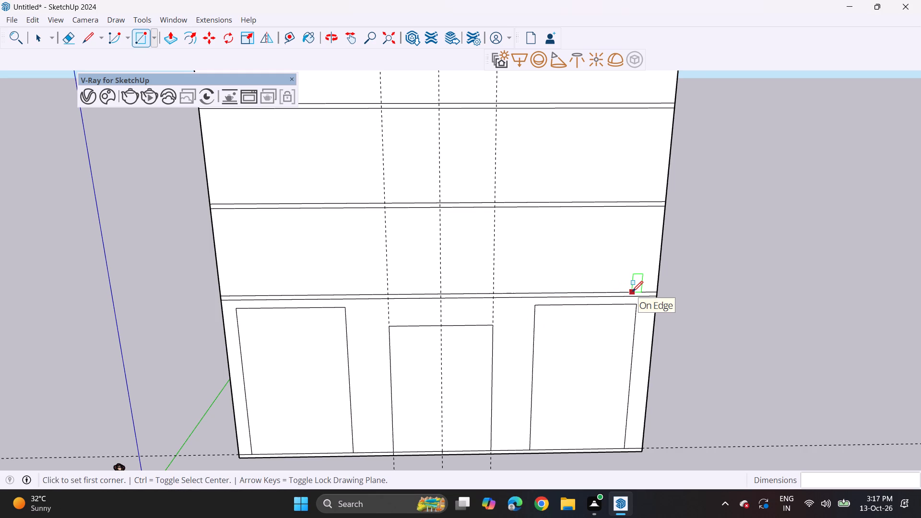
middle_drag(632, 292, 601, 291)
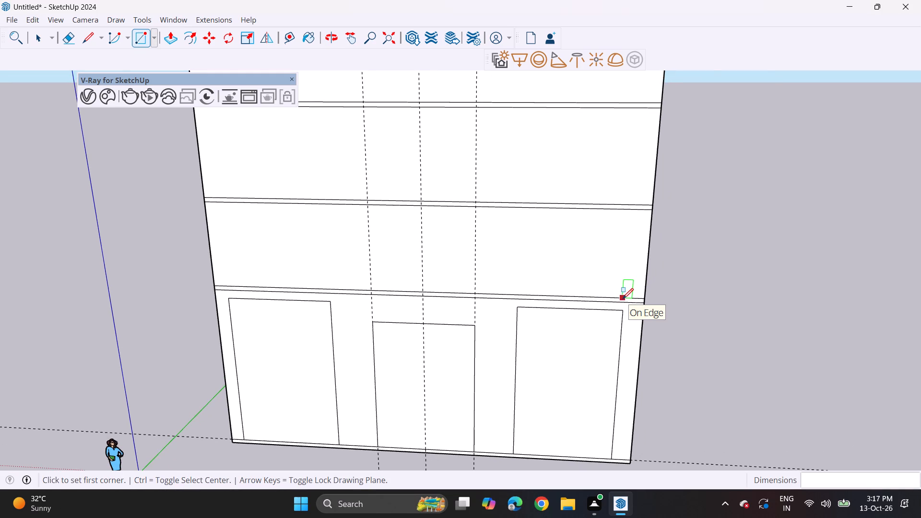
click(623, 299)
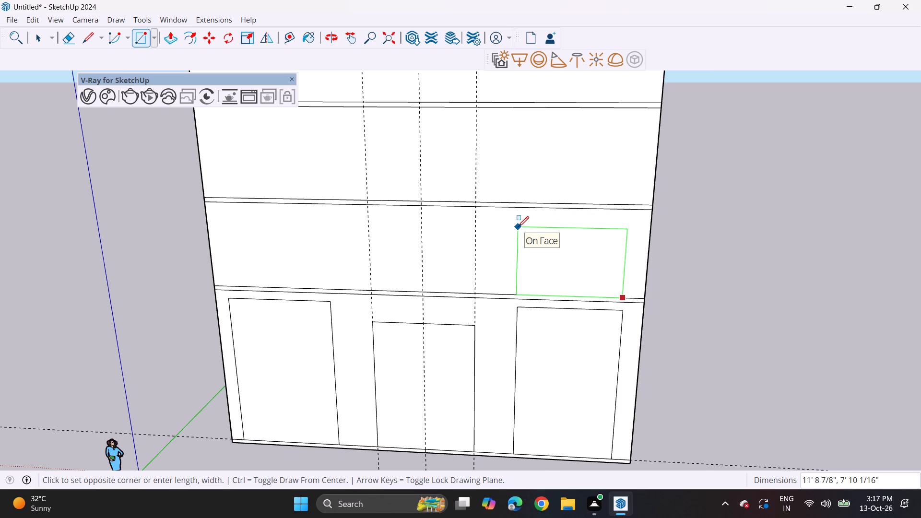
click(518, 227)
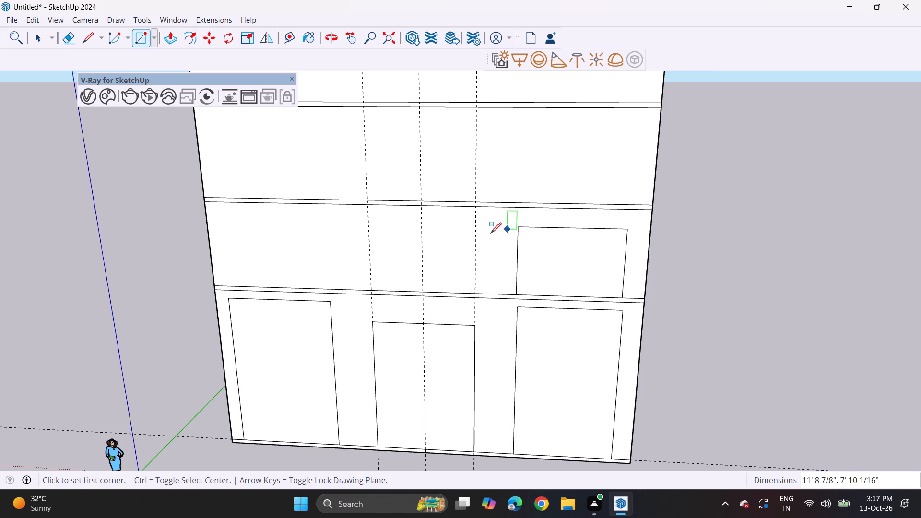
Copy the first upper storey's rectangle along the red axis by 33' 9 1/2" to the left end of the same storey.
key(space)
double_click(539, 270)
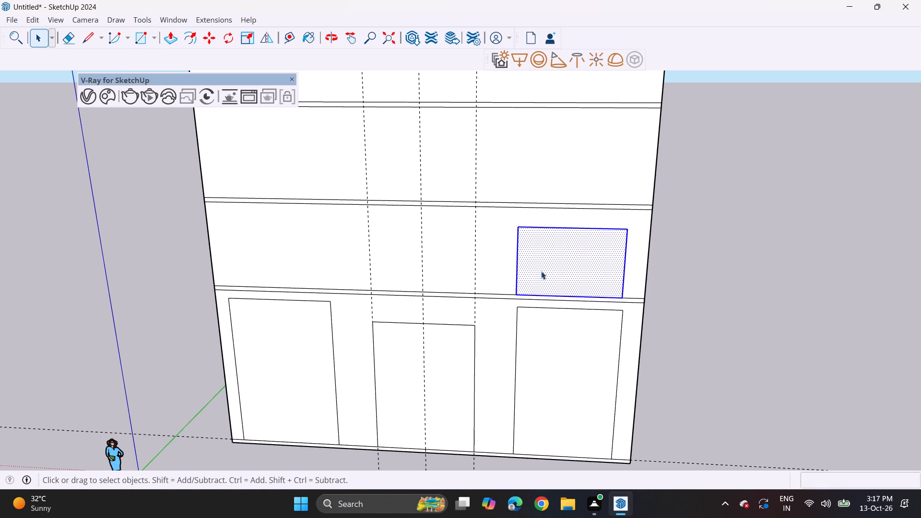
key(m)
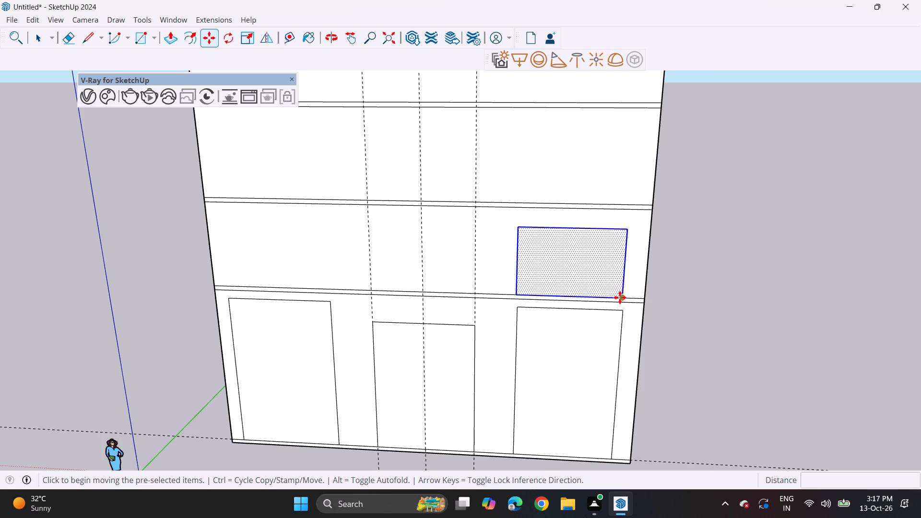
click(475, 294)
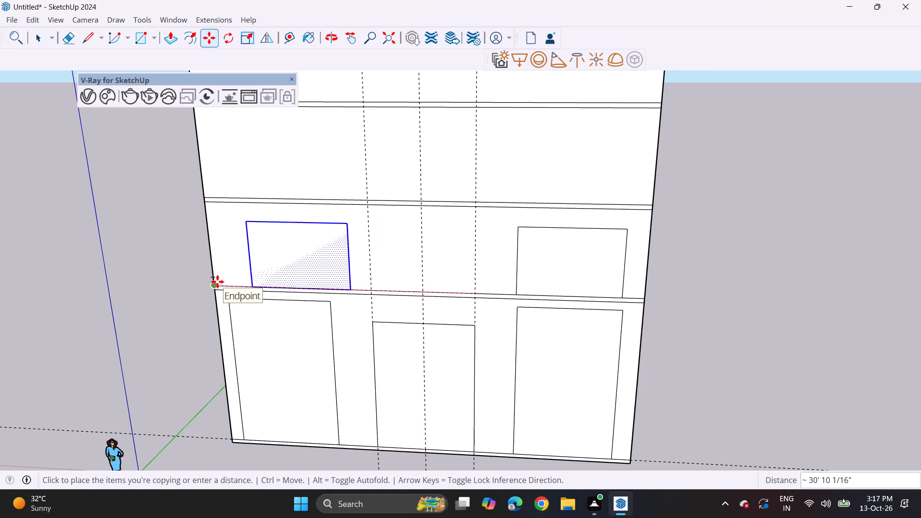
click(190, 281)
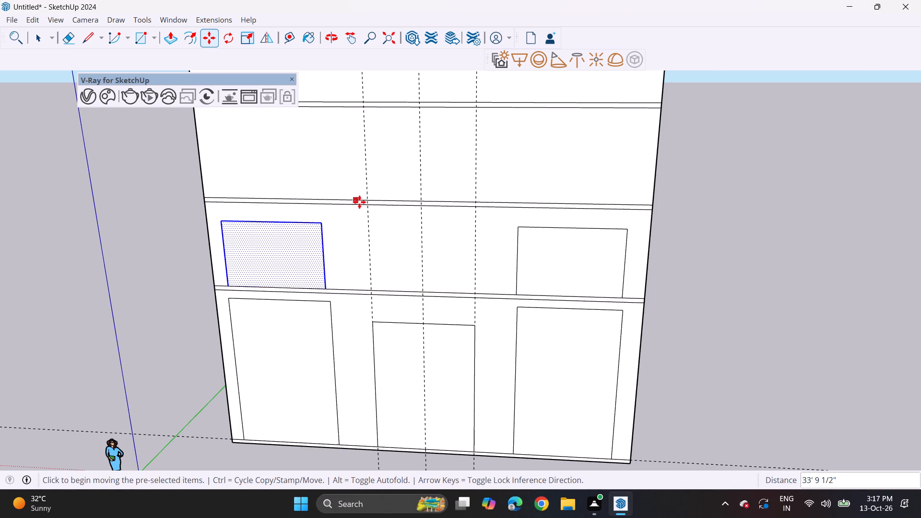
key(space)
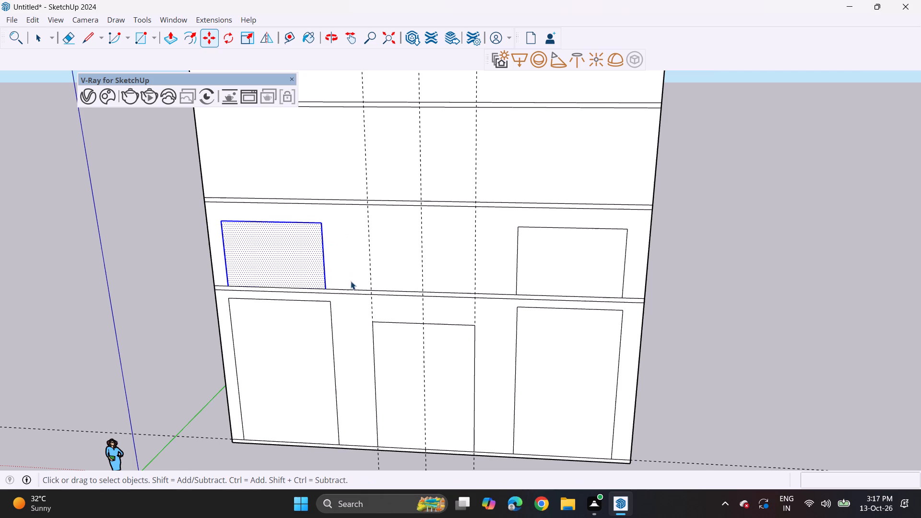
click(165, 270)
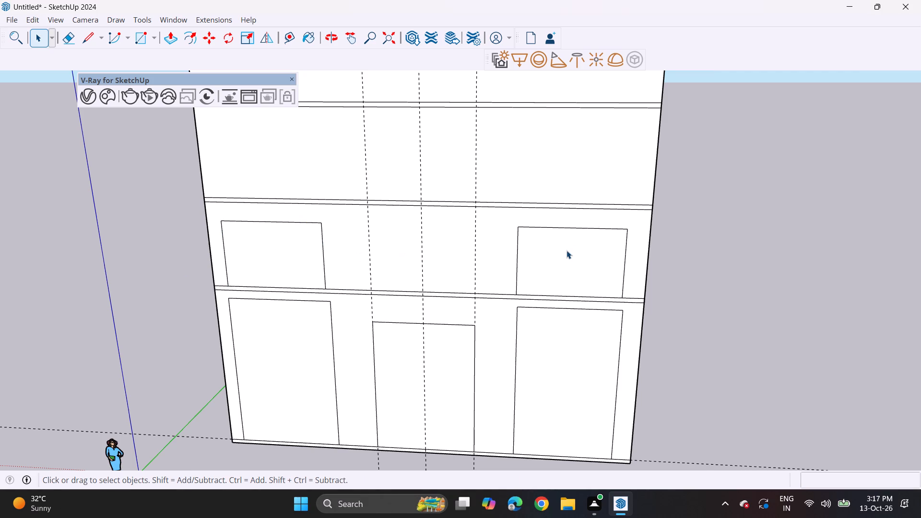
Copy the first upper storey's right-hand rectangle straight up 10' 6" onto the second upper storey.
double_click(567, 250)
middle_drag(597, 256, 553, 327)
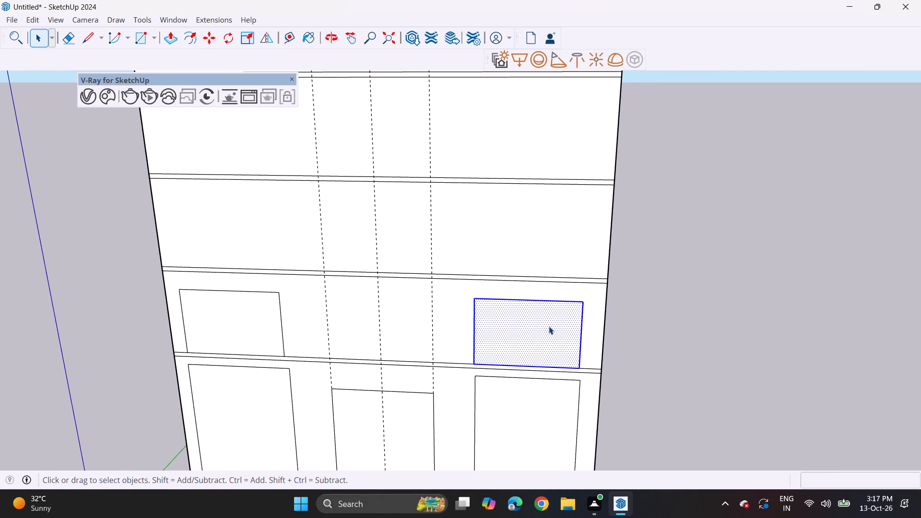
key(m)
click(599, 368)
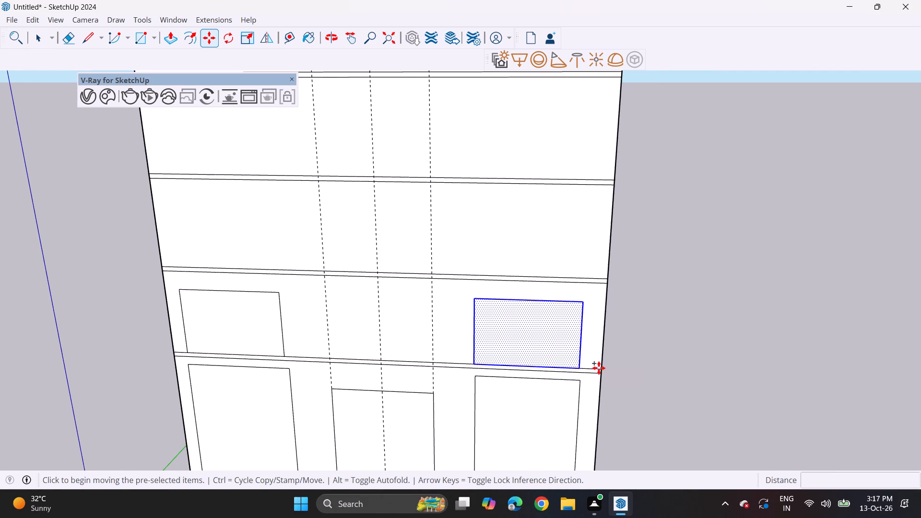
click(608, 278)
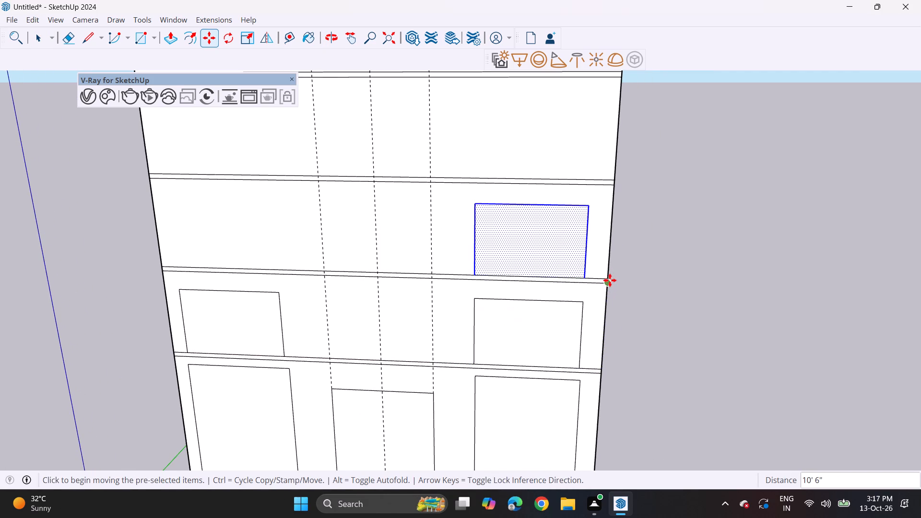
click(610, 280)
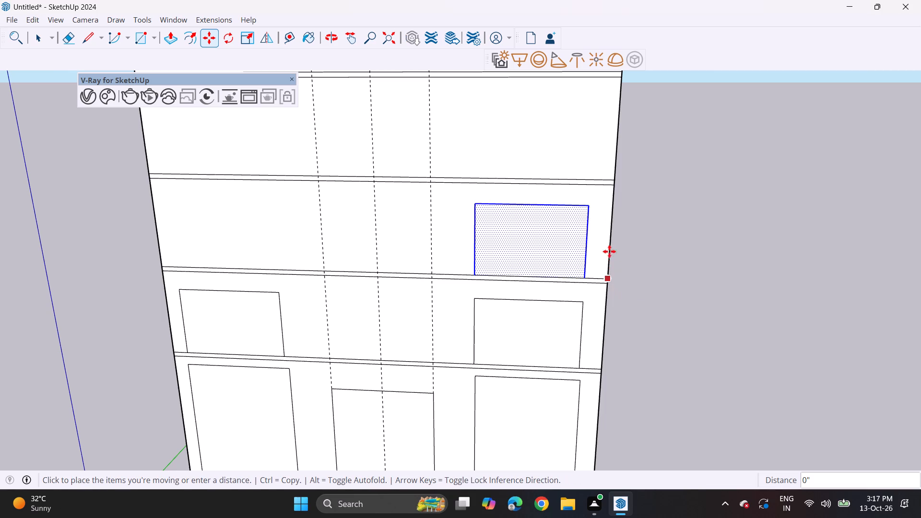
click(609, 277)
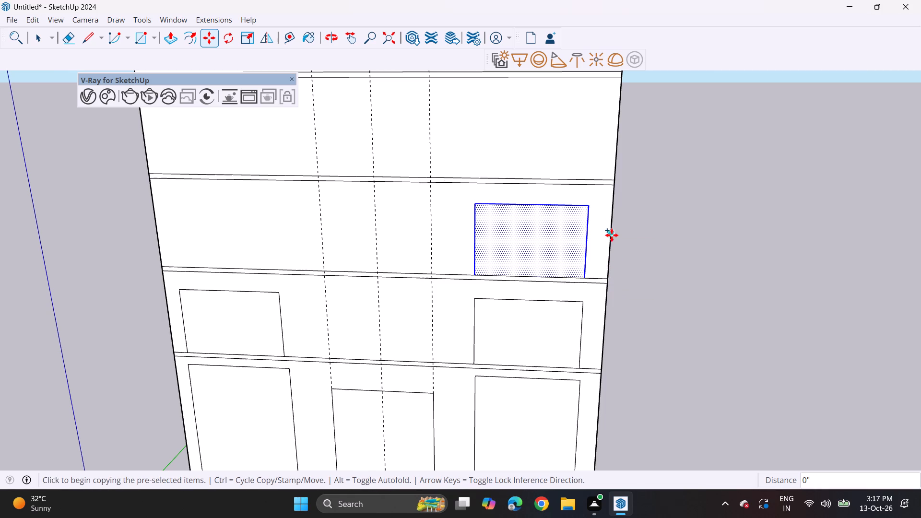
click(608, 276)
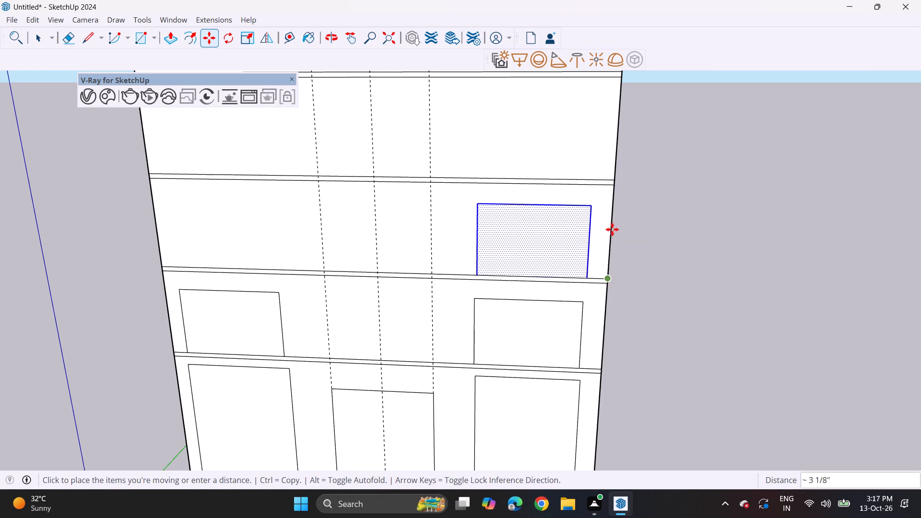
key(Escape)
Copy the right-hand rectangle straight up in 10' 6" increments onto the third, fourth and fifth upper storeys.
click(610, 277)
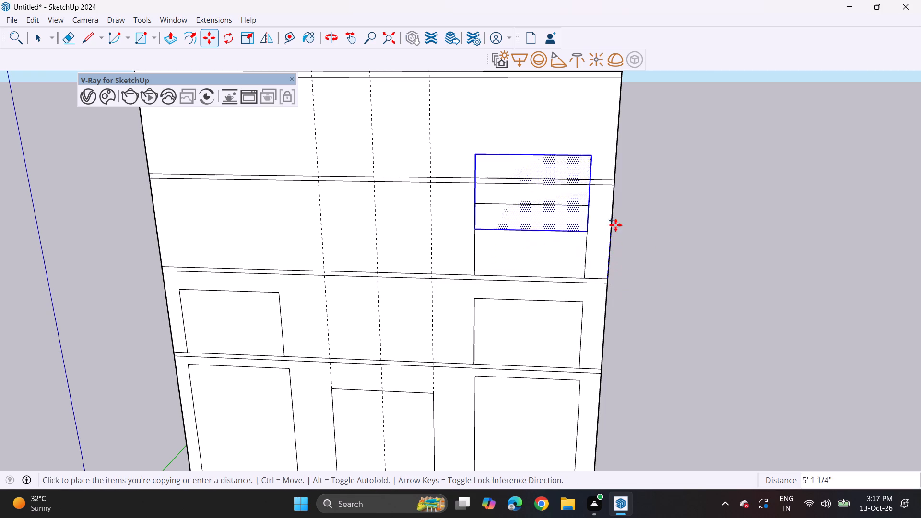
click(615, 181)
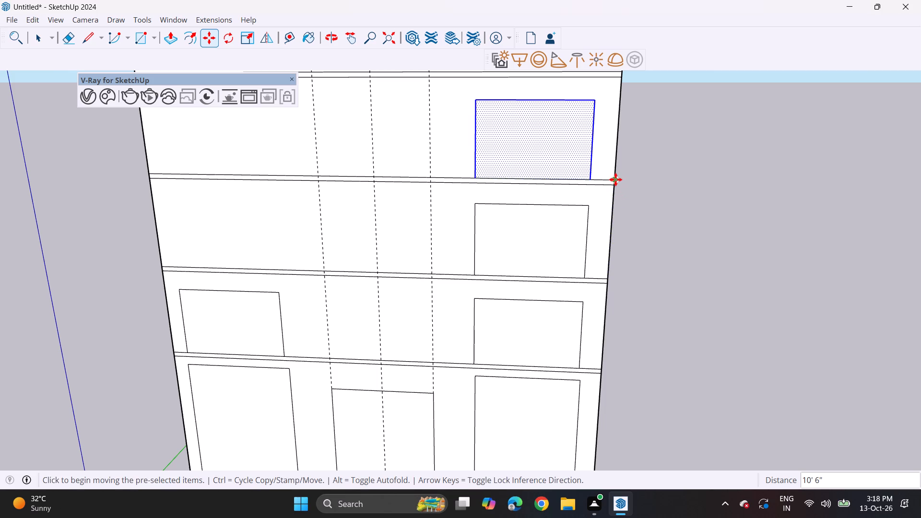
click(615, 179)
shift+middle_drag(614, 149, 589, 380)
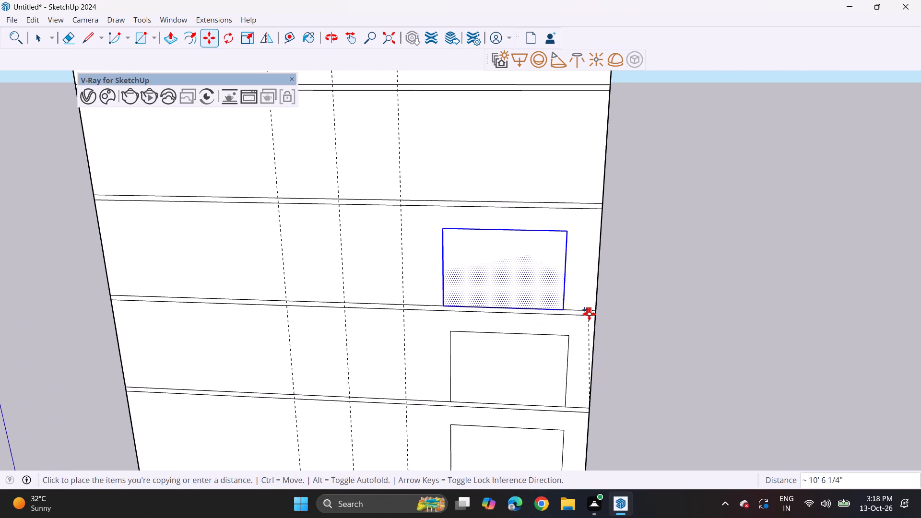
click(592, 312)
click(597, 313)
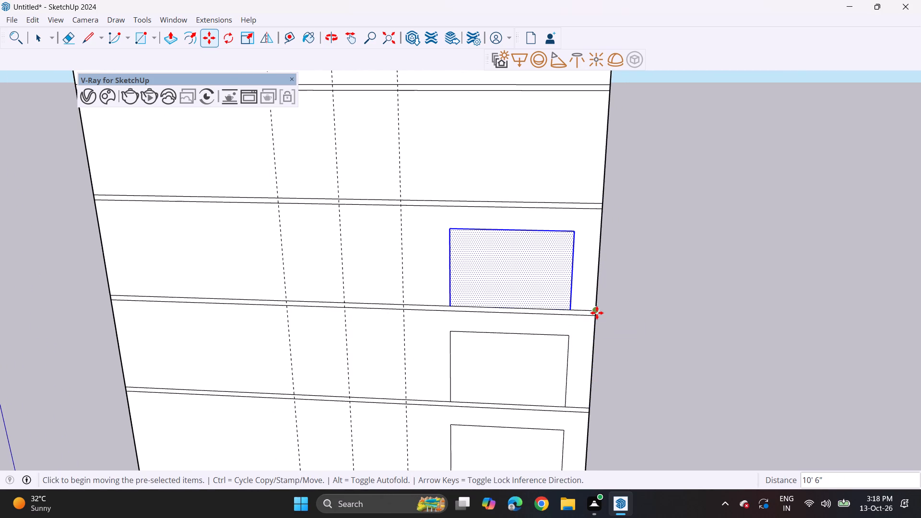
shift+middle_drag(598, 243, 613, 328)
click(618, 291)
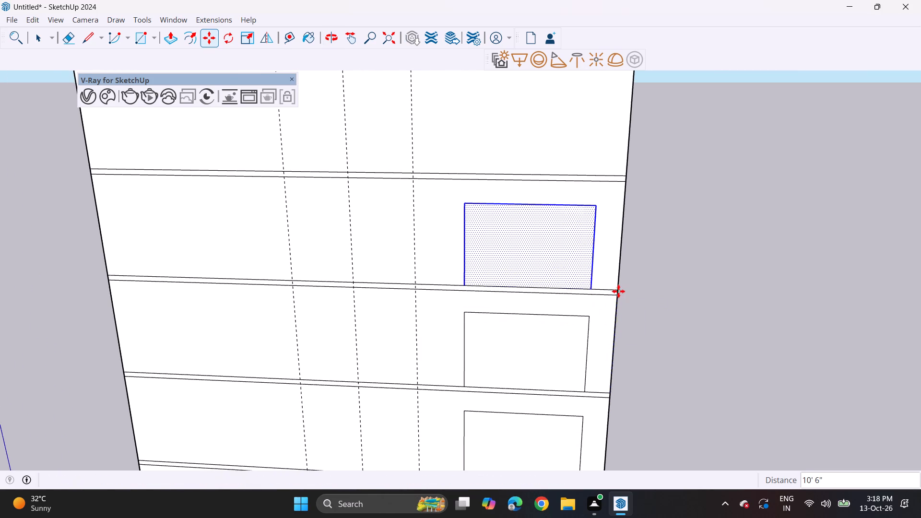
Continue the right-hand column by copying the rectangle up 10' 6" each onto the sixth, seventh and eighth upper storeys.
click(617, 289)
shift+middle_drag(611, 241, 602, 345)
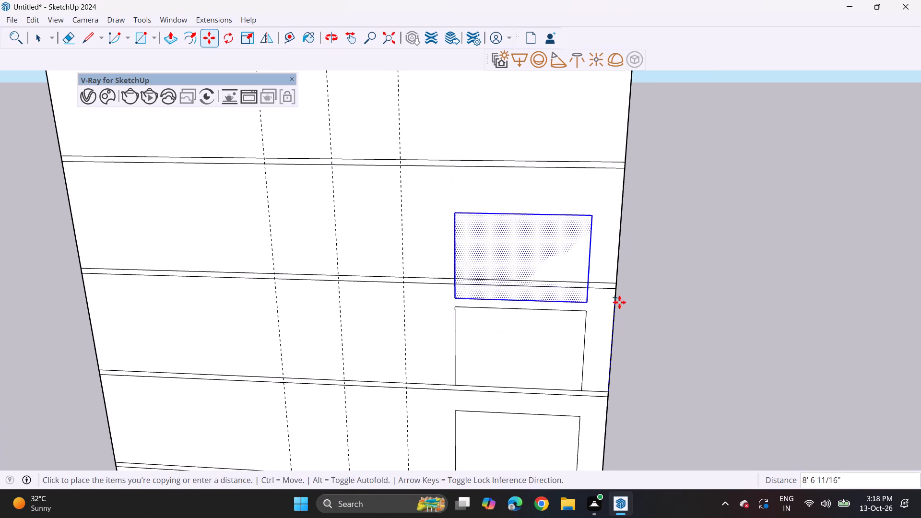
click(614, 281)
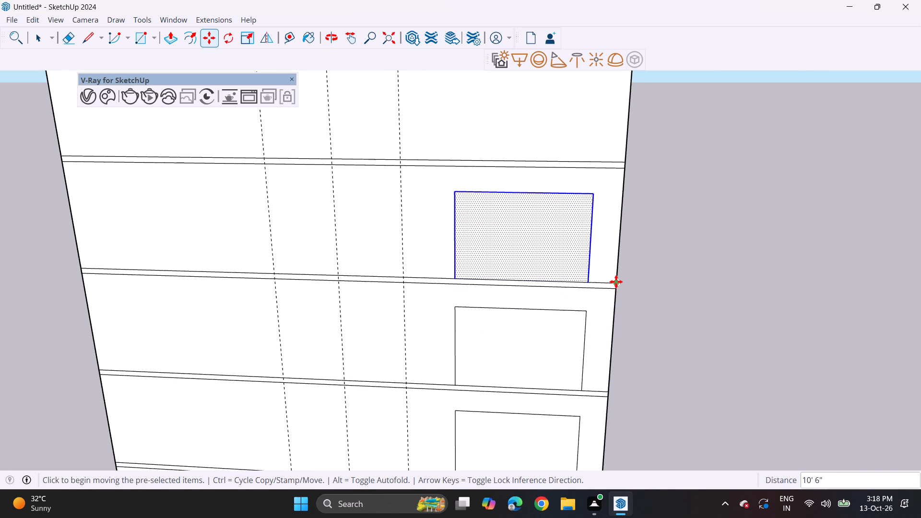
click(616, 282)
shift+middle_drag(619, 224, 620, 326)
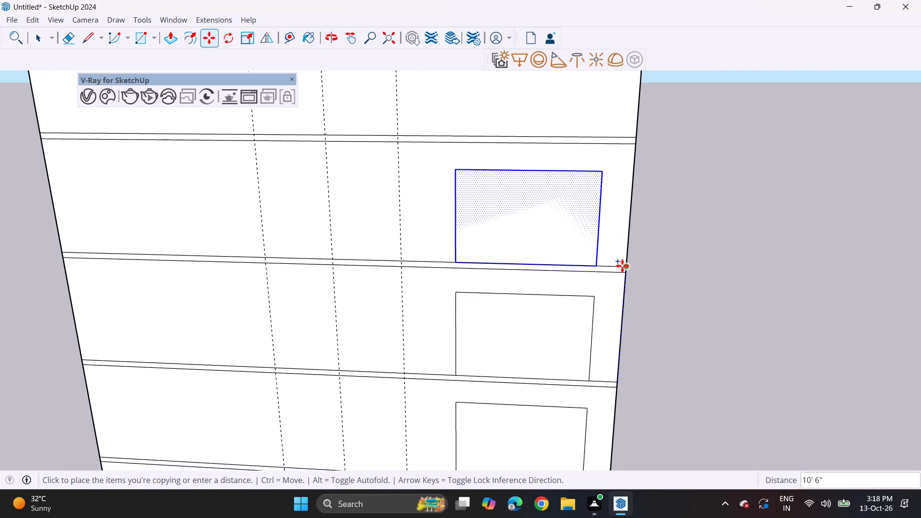
click(622, 266)
click(625, 264)
shift+middle_drag(626, 229, 602, 356)
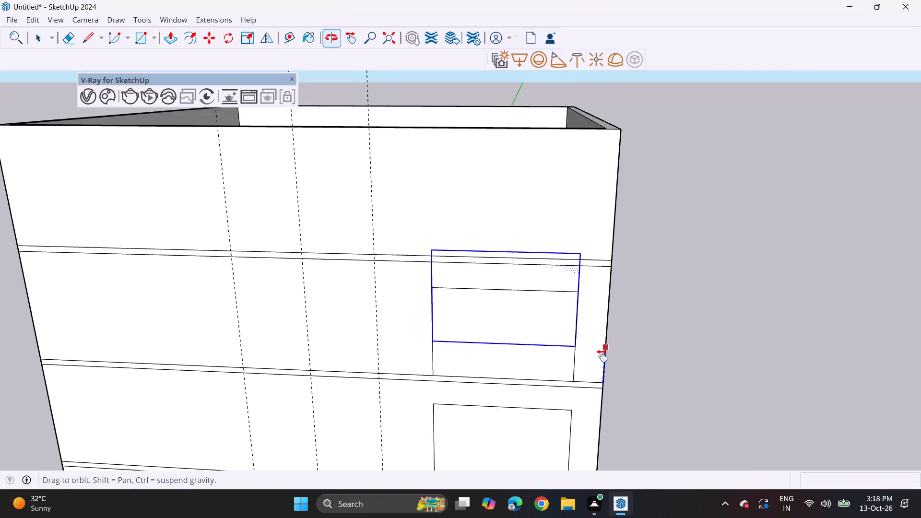
shift+middle_drag(602, 356, 602, 364)
click(613, 279)
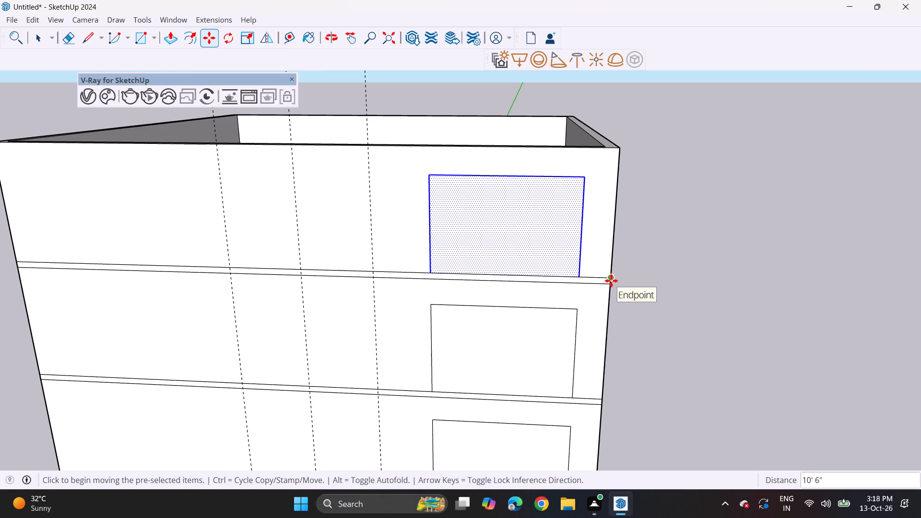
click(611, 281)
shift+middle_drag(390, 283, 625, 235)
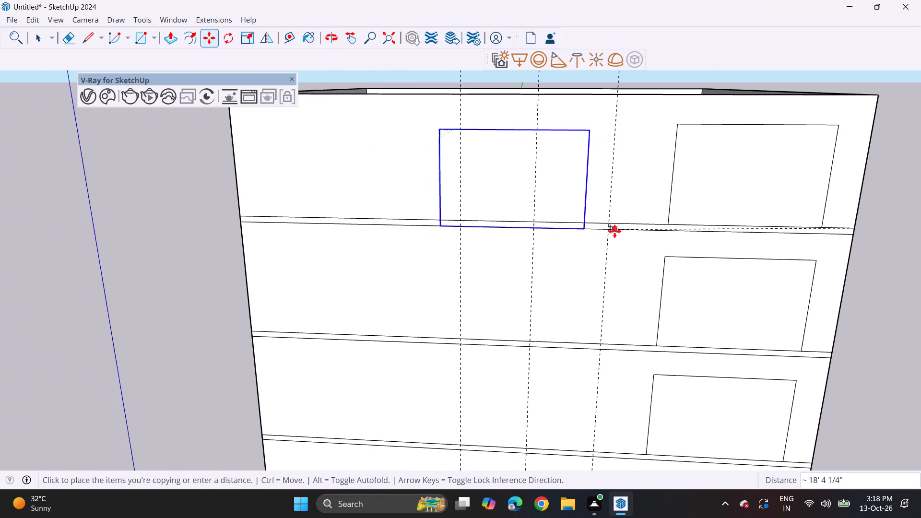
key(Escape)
Copy the first upper storey's left-hand rectangle straight up one storey onto the second upper storey.
scroll(588, 303, down, 11)
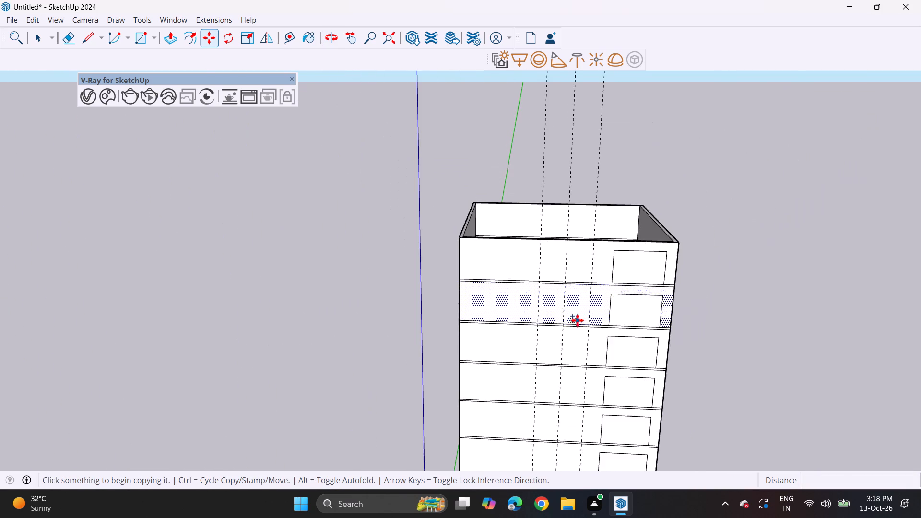
shift+middle_drag(551, 351, 565, 211)
middle_drag(555, 343, 572, 272)
scroll(543, 350, up, 5)
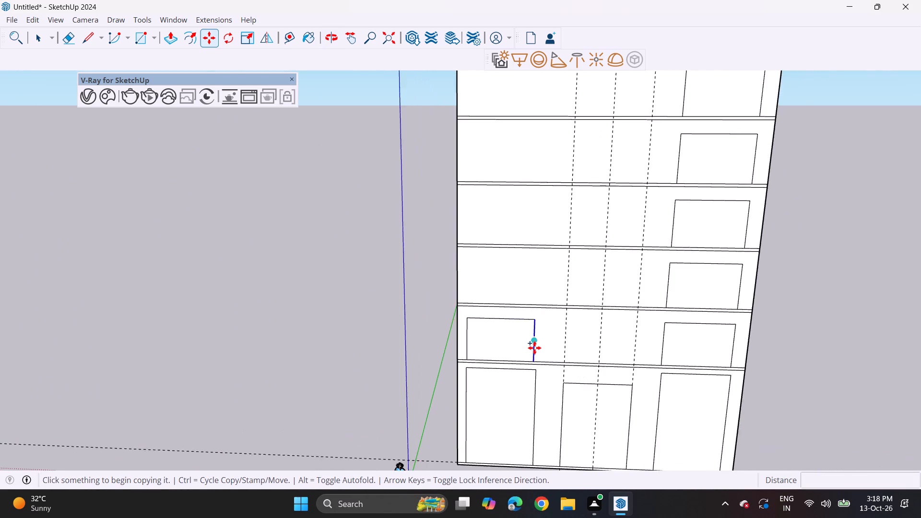
scroll(534, 348, up, 2)
key(space)
double_click(514, 346)
scroll(500, 353, up, 3)
key(m)
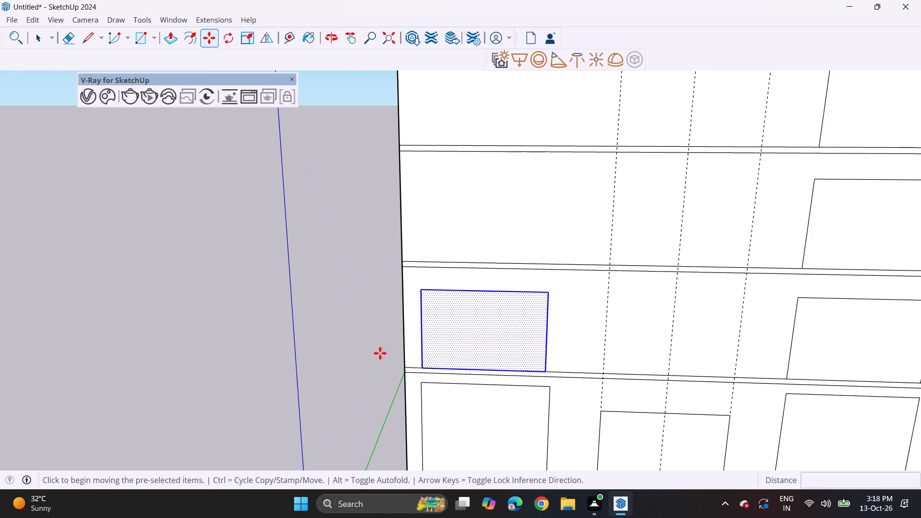
click(405, 367)
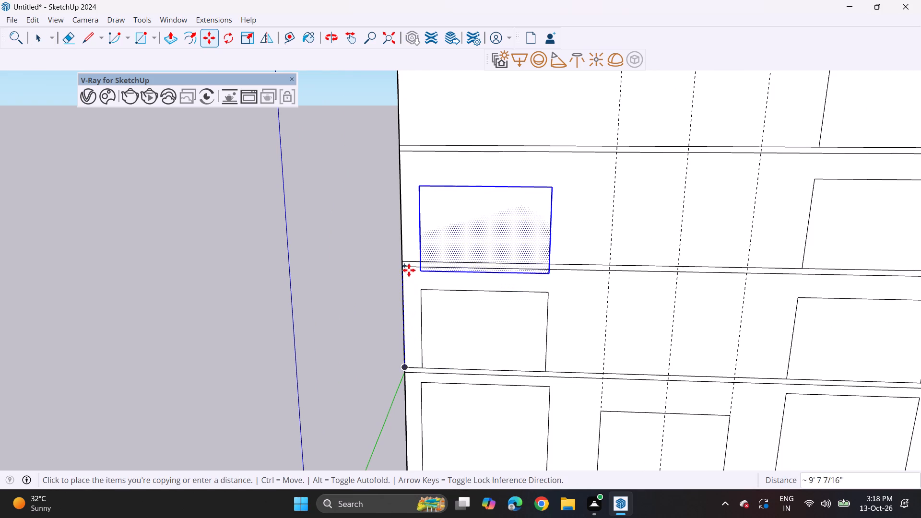
click(405, 263)
Copy the left-hand rectangle straight up in 10' 6" increments onto the third, fourth and fifth upper storeys.
click(402, 261)
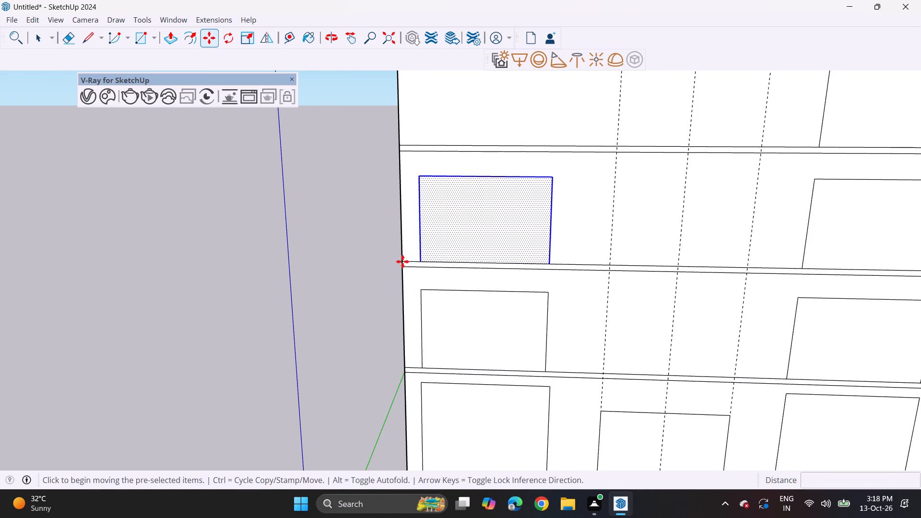
shift+scroll(413, 210, up, 1)
shift+middle_drag(413, 210, 423, 338)
click(408, 269)
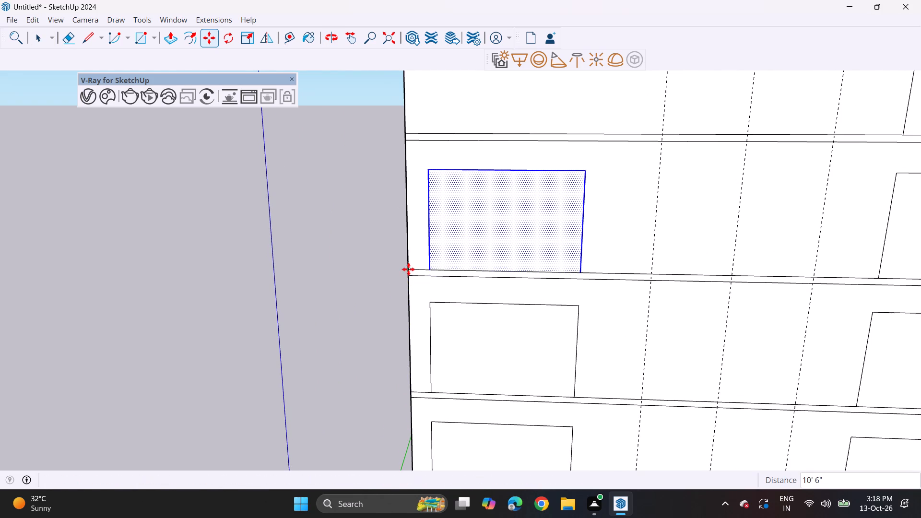
click(409, 267)
shift+middle_drag(414, 215, 420, 353)
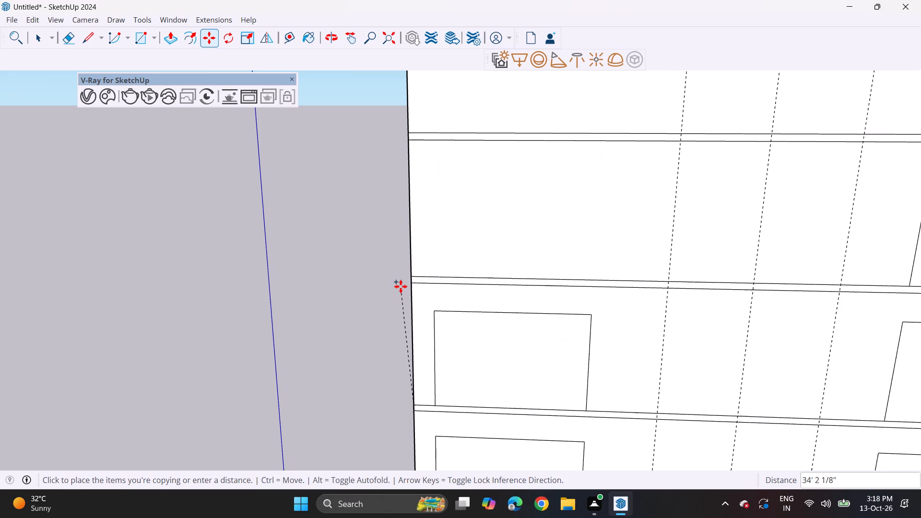
click(409, 277)
click(410, 272)
shift+middle_drag(421, 252, 423, 281)
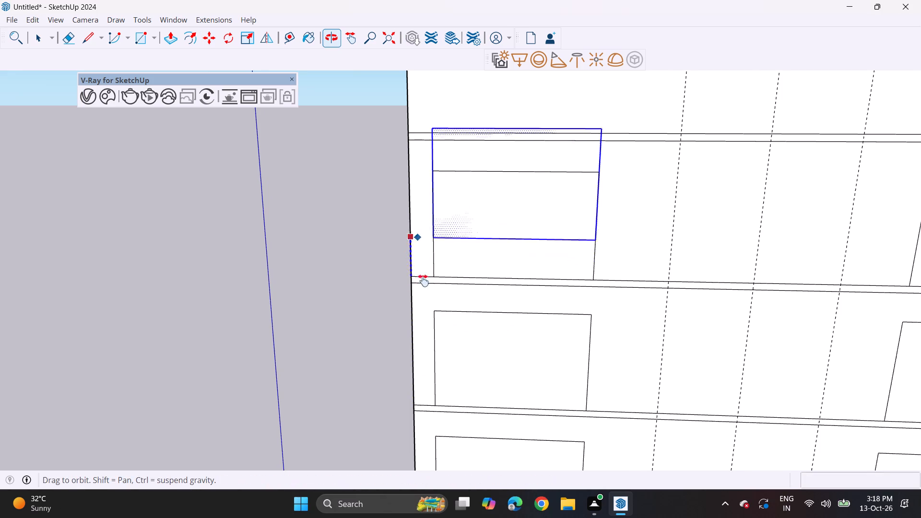
shift+middle_drag(423, 281, 426, 394)
click(416, 282)
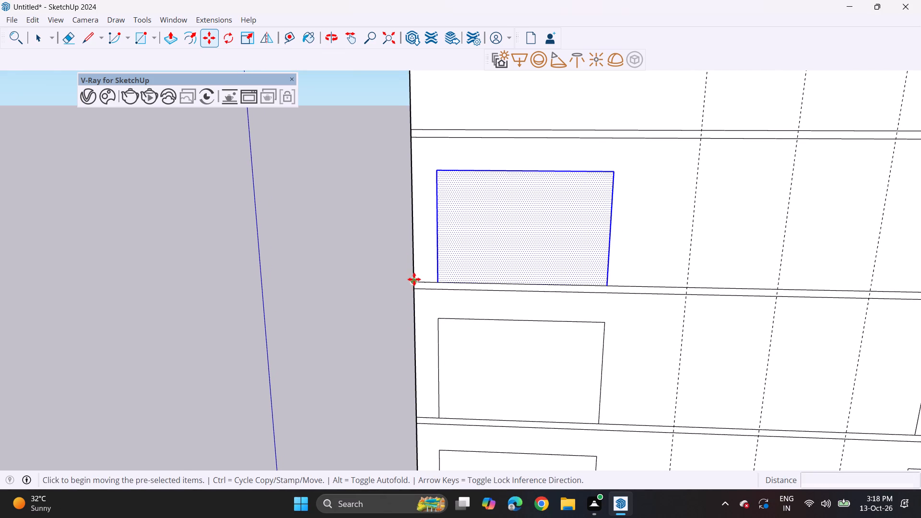
Complete the left-hand column by copying the rectangle up 10' 6" each onto the sixth, seventh and eighth upper storeys.
click(414, 279)
middle_drag(418, 235, 434, 397)
click(428, 305)
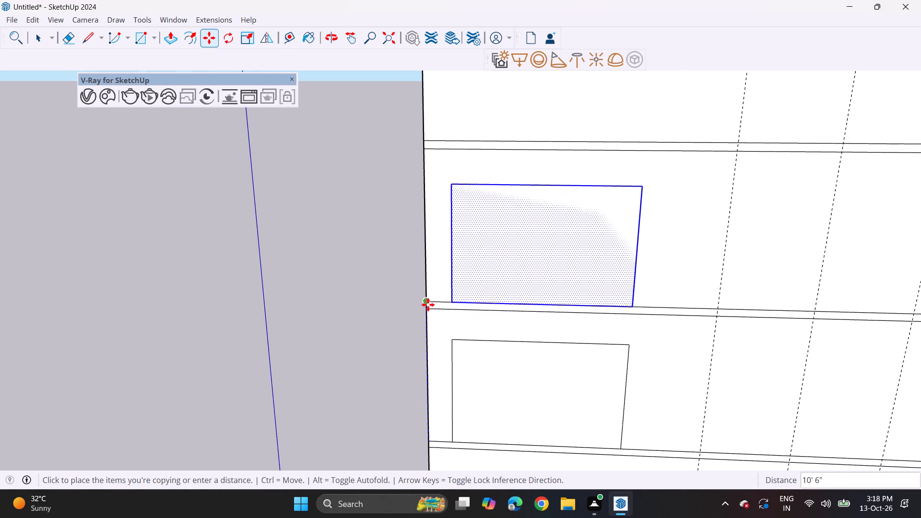
click(425, 302)
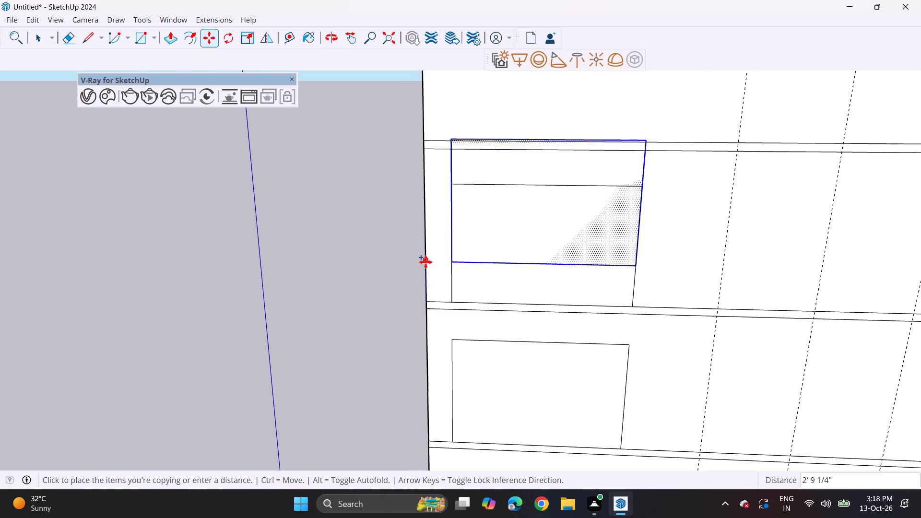
shift+middle_drag(430, 275, 428, 397)
click(423, 272)
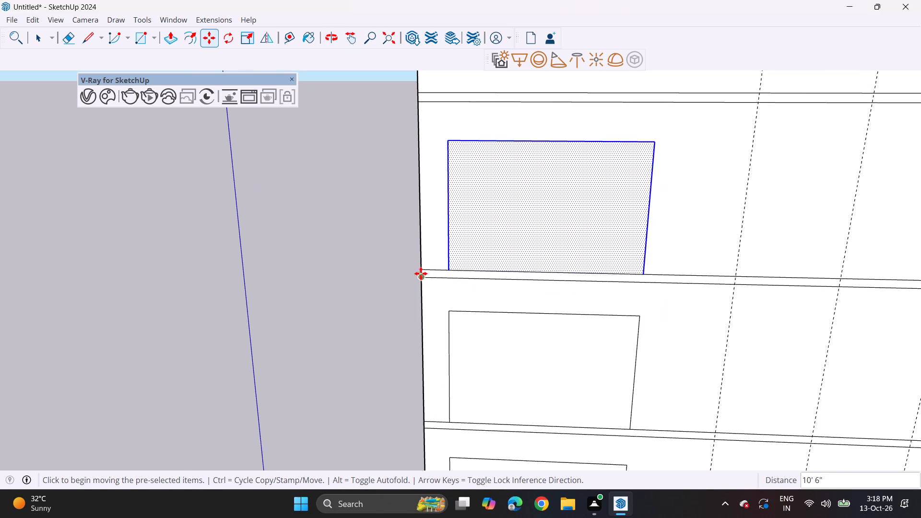
click(421, 270)
shift+middle_drag(422, 237, 427, 403)
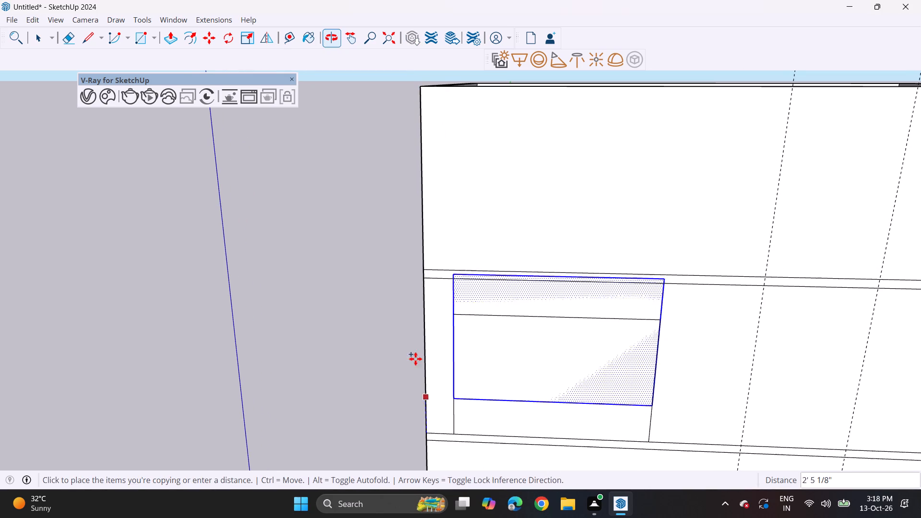
click(427, 268)
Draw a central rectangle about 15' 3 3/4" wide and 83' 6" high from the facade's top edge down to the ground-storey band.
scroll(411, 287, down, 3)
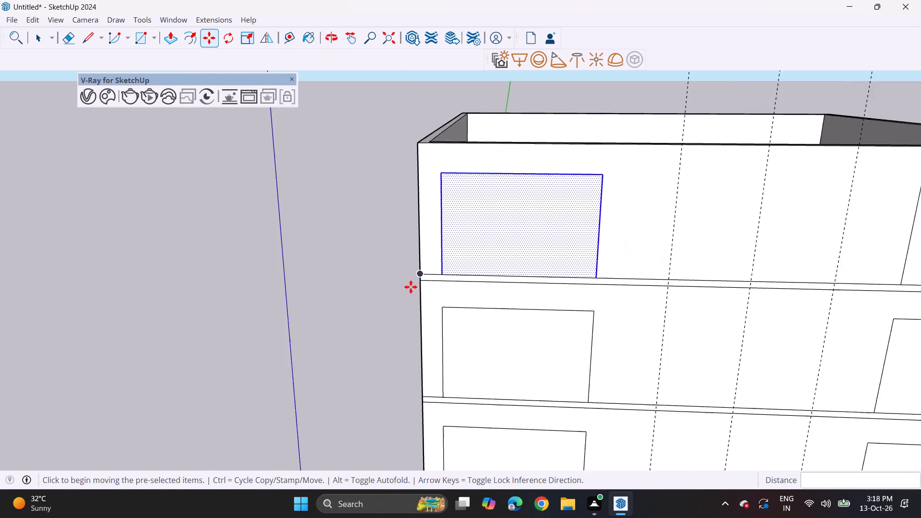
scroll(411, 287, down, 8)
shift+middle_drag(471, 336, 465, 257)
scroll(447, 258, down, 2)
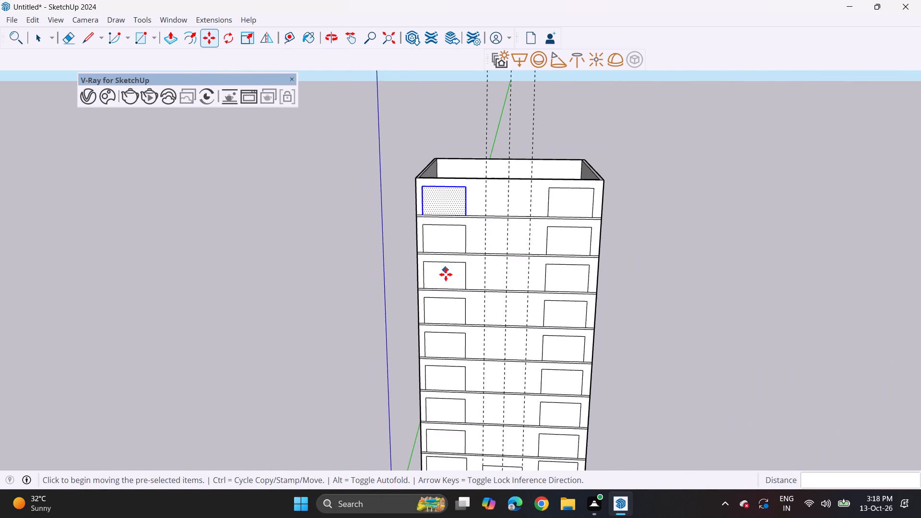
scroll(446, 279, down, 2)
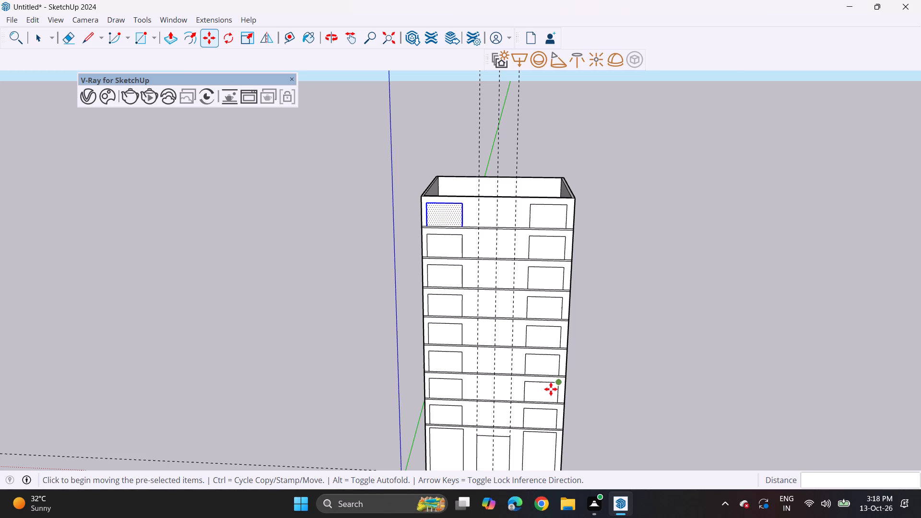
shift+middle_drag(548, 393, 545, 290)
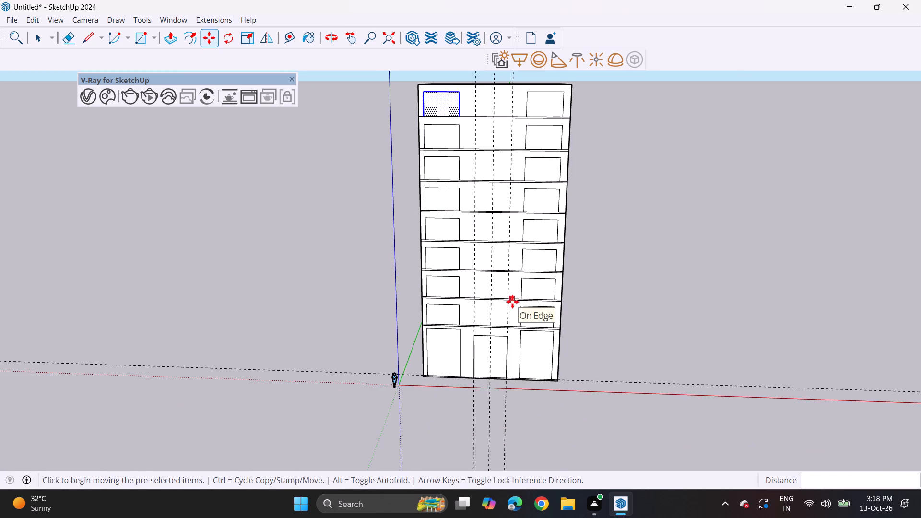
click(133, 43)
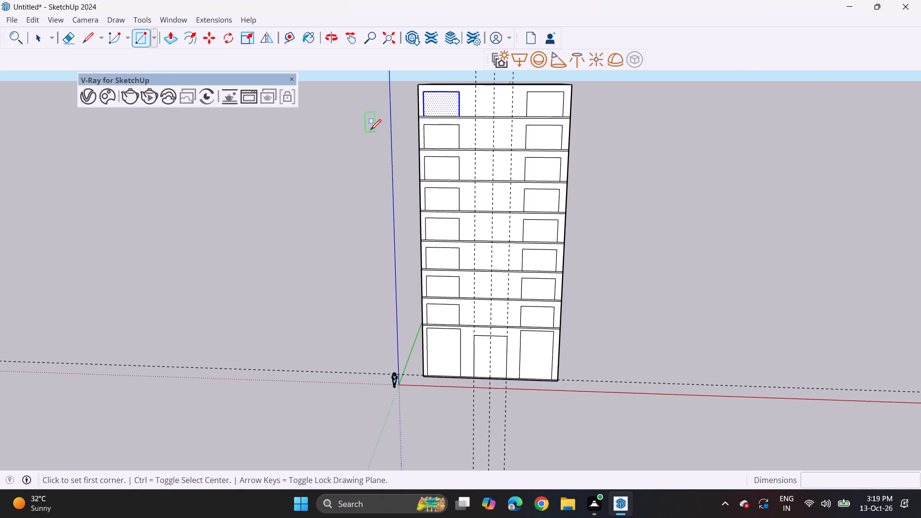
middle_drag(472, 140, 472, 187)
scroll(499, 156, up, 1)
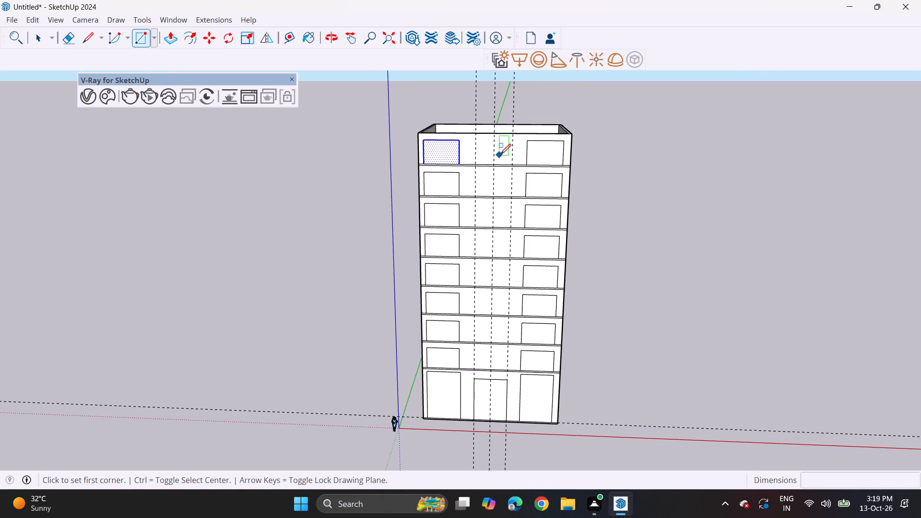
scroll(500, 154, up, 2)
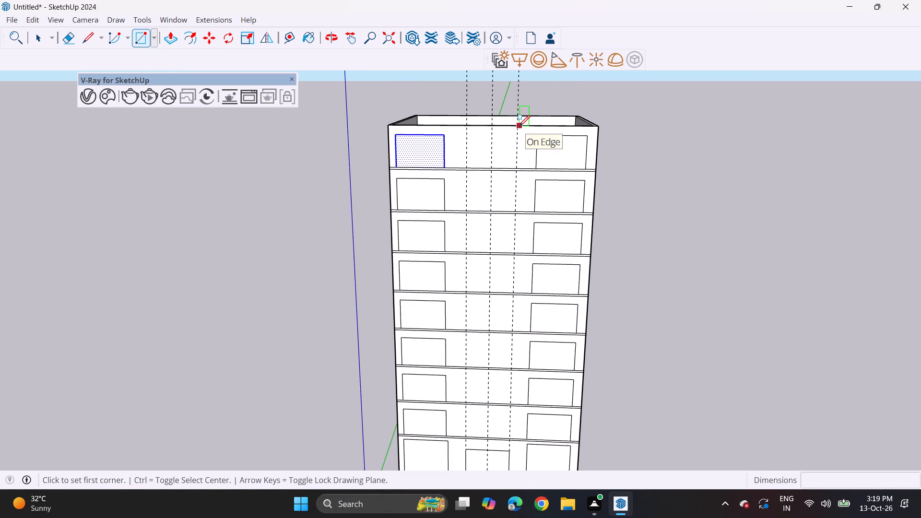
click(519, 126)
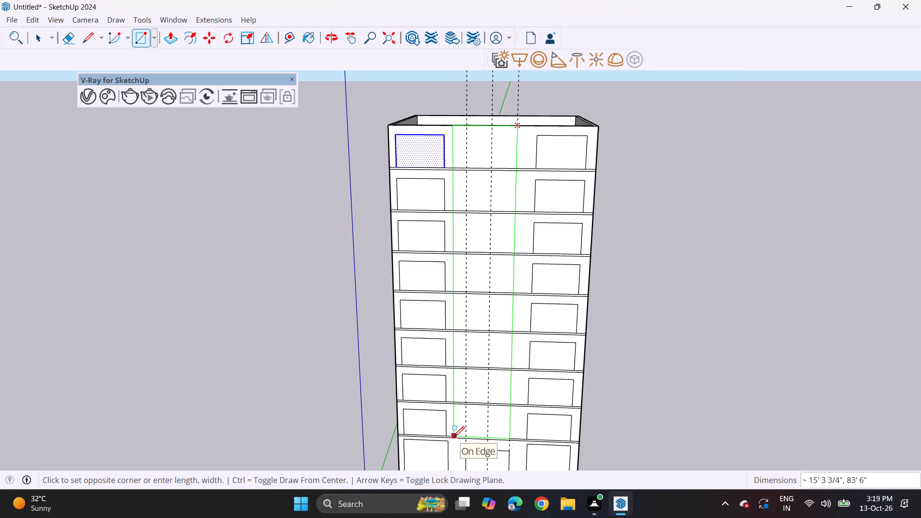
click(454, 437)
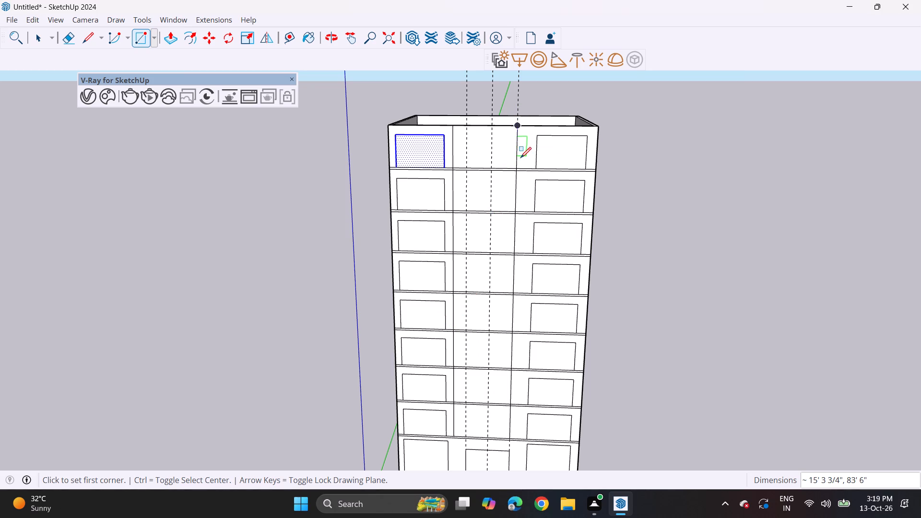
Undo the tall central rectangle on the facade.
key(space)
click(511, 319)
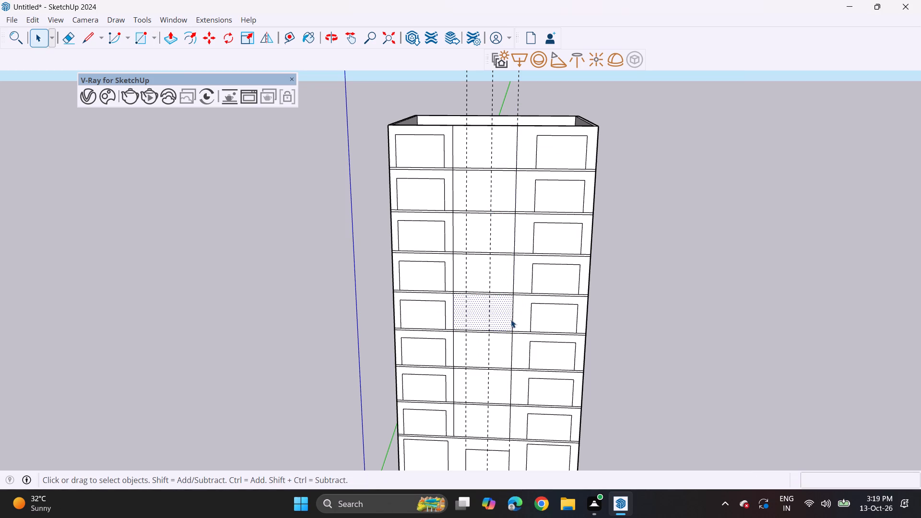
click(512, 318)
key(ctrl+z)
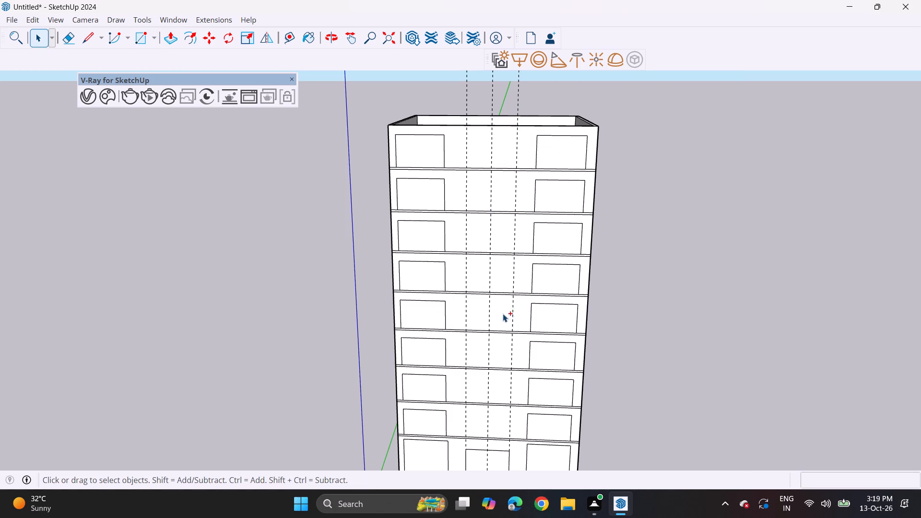
Draw a central bay rectangle about 17' 5 9/16" wide and 83' 6" high from the facade's top edge to the ground-storey band.
click(138, 32)
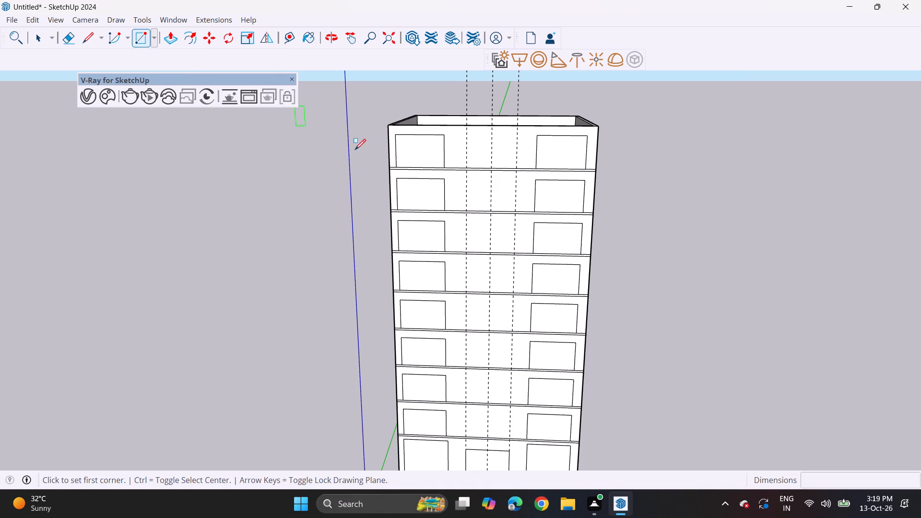
click(528, 129)
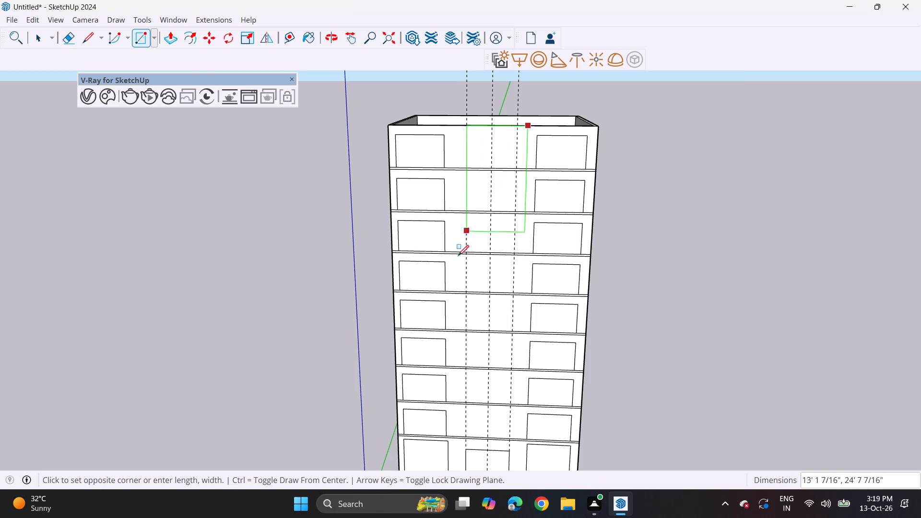
click(455, 436)
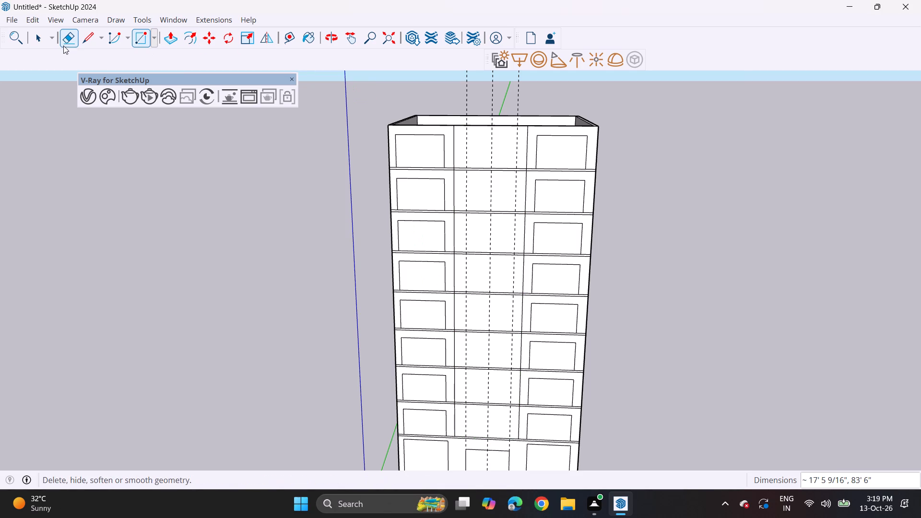
Erase the three vertical guides and all the floor-band lines crossing the central bay.
click(63, 42)
drag(450, 94, 602, 90)
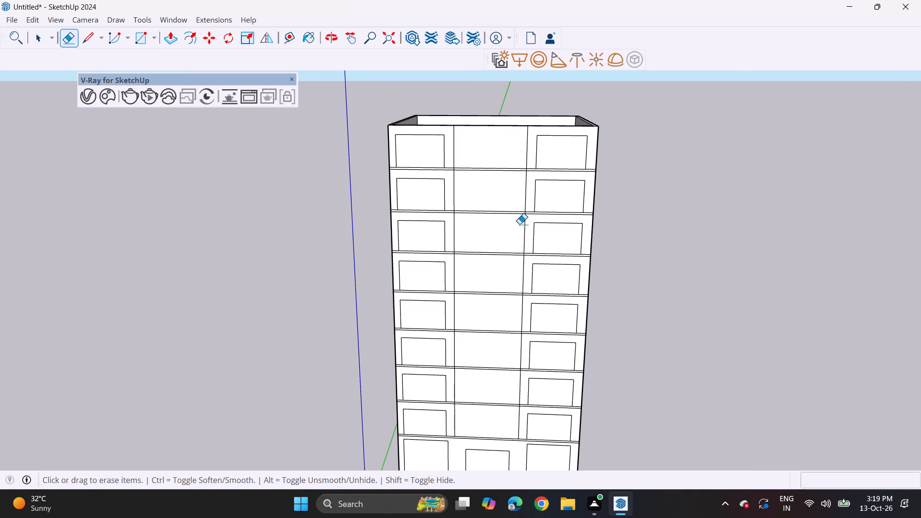
drag(478, 149, 485, 314)
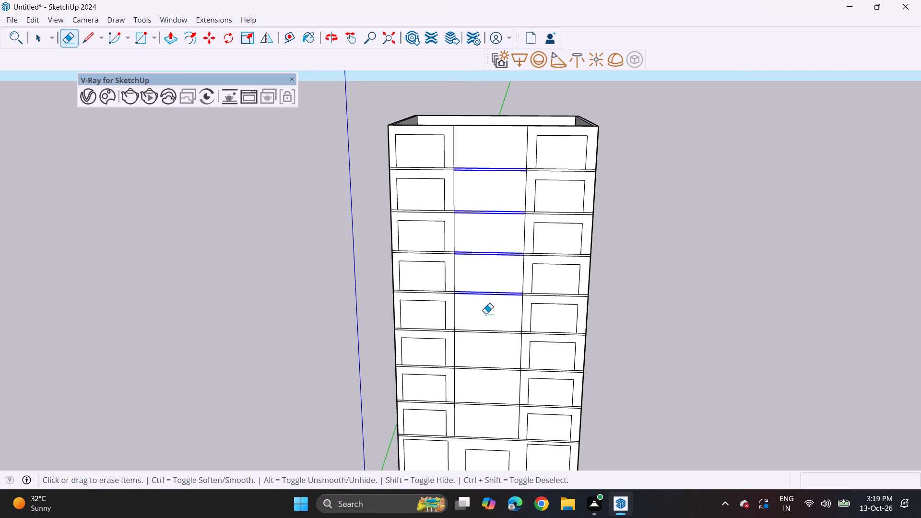
drag(485, 314, 476, 420)
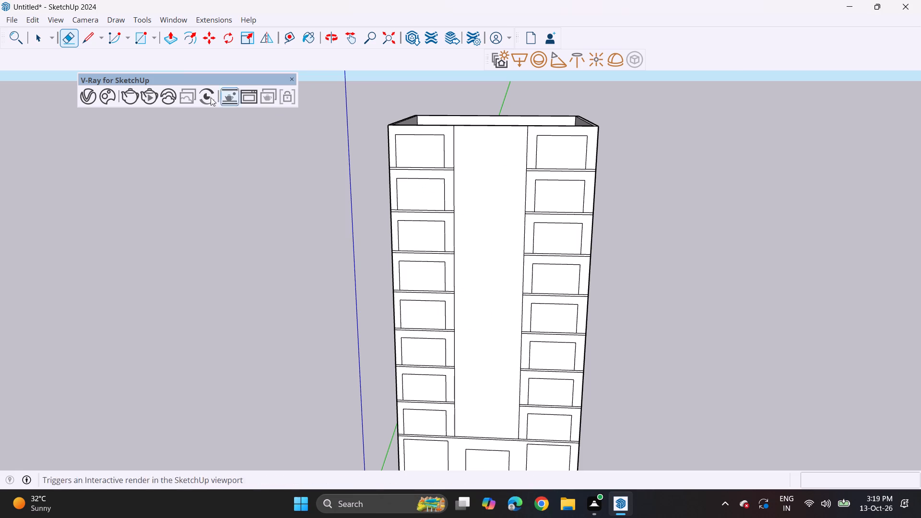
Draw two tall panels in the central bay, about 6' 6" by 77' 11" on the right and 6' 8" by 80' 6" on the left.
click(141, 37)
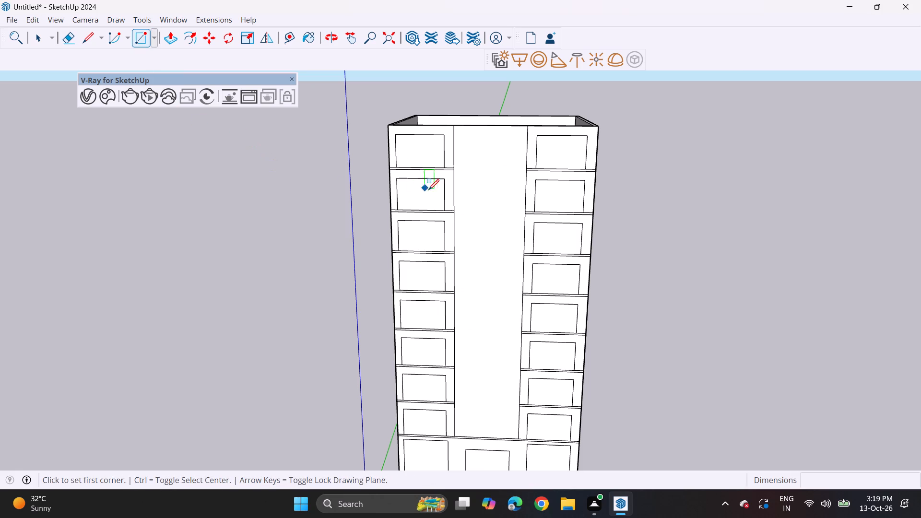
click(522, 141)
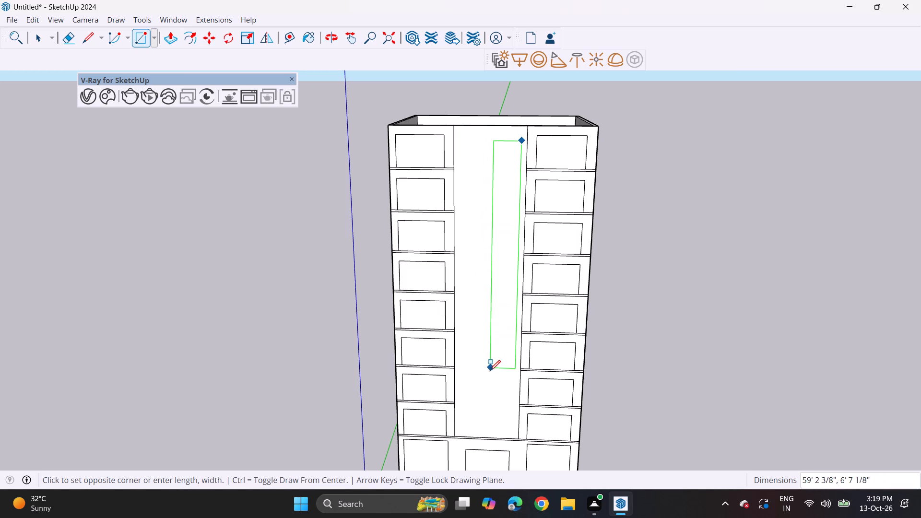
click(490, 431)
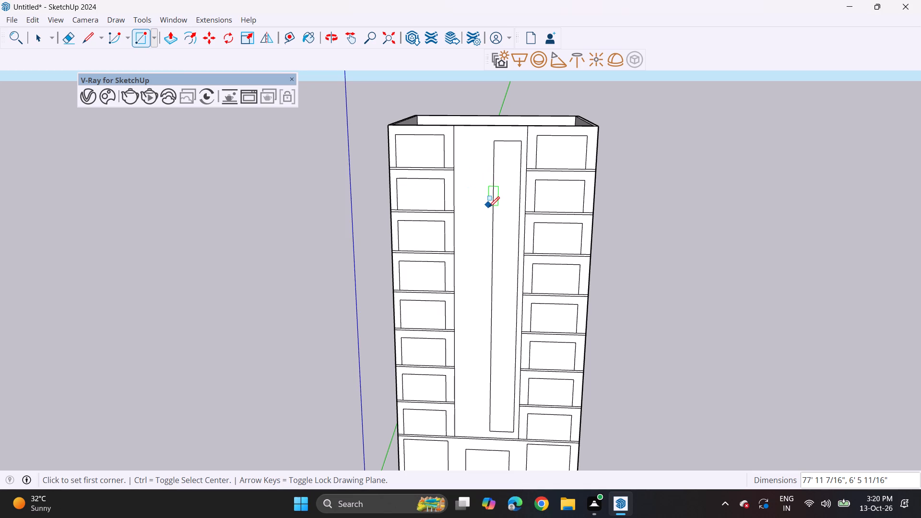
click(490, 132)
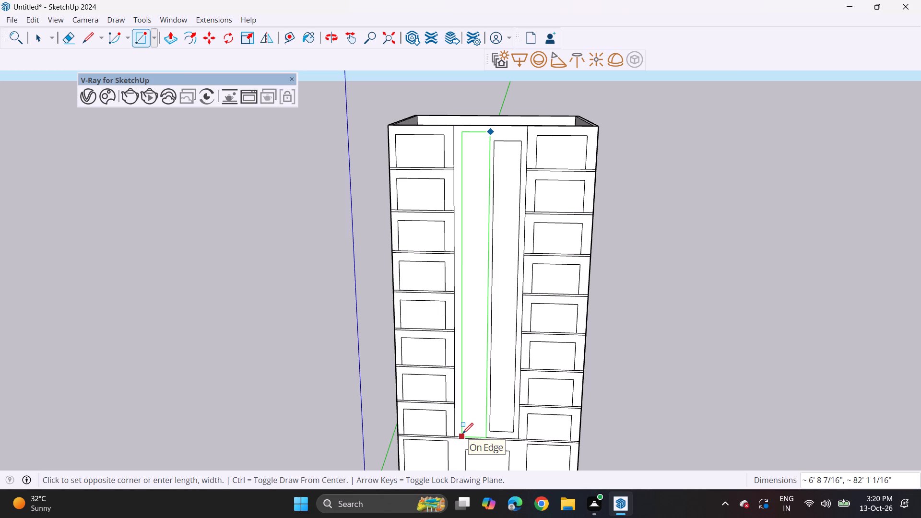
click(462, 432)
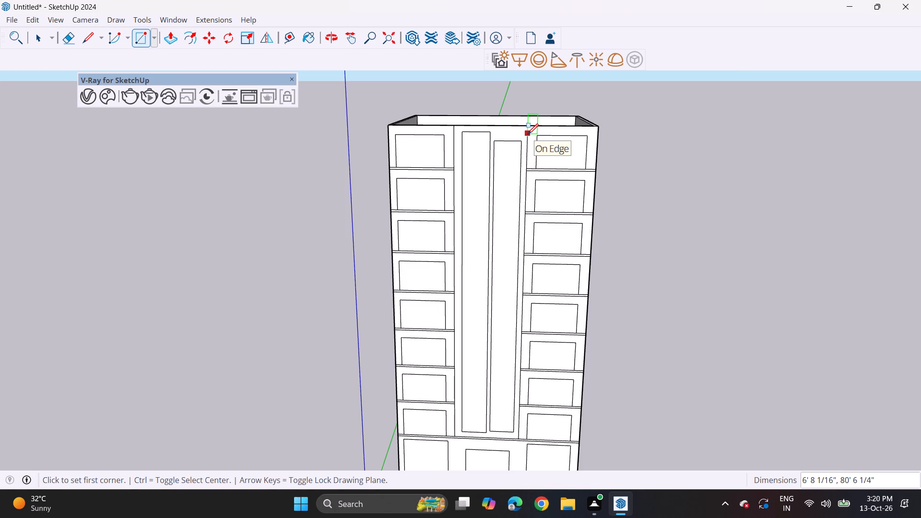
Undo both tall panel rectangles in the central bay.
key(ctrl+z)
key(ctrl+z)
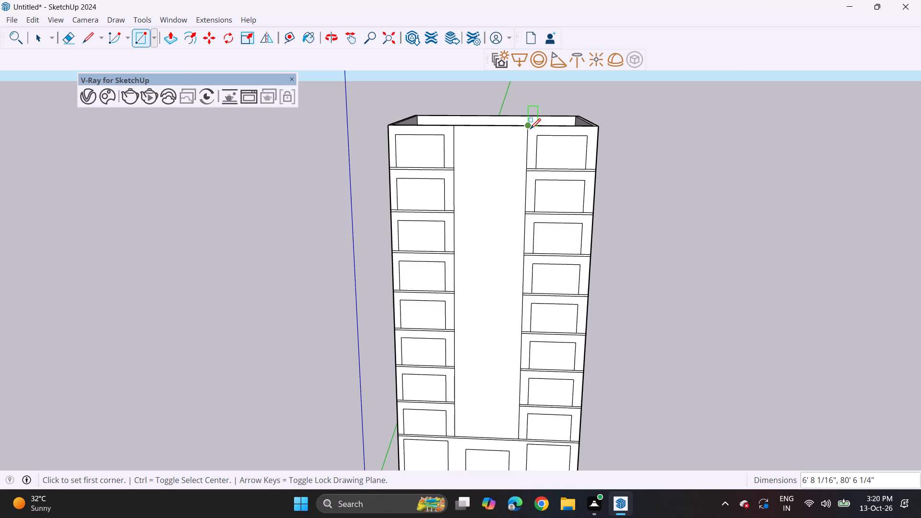
Draw a very narrow strip, 83' 6" high, along the full right-hand edge of the central bay.
click(530, 129)
scroll(506, 385, up, 2)
scroll(507, 428, up, 2)
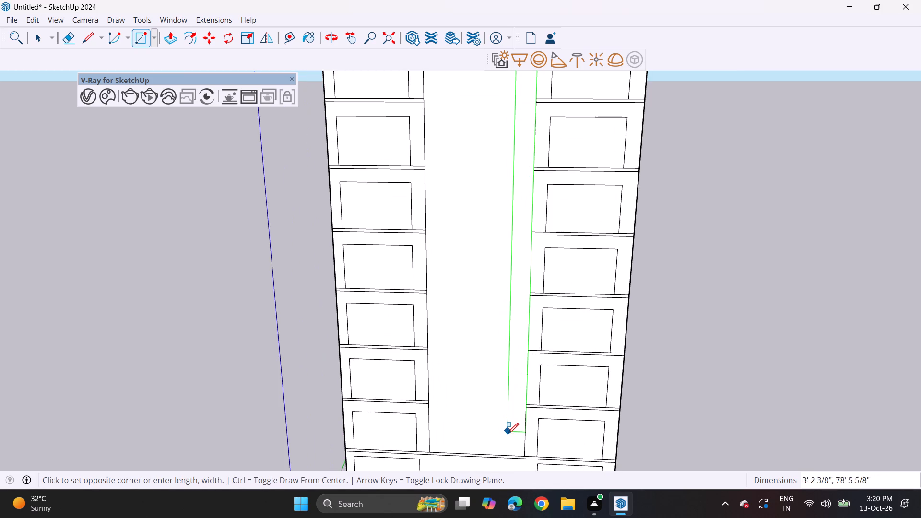
scroll(516, 455, up, 6)
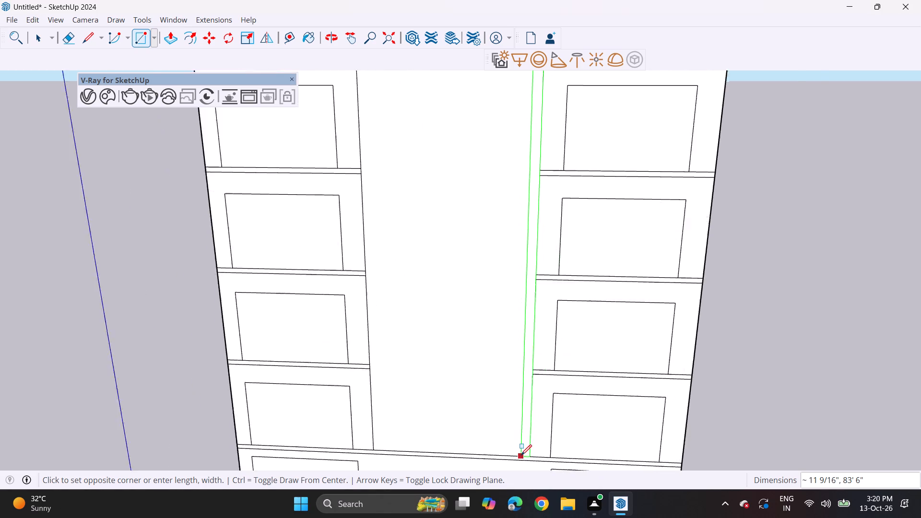
scroll(521, 455, up, 3)
click(526, 455)
Draw a tall panel about 5' 11" wide and 78' high inside the right half of the central bay.
scroll(519, 345, down, 4)
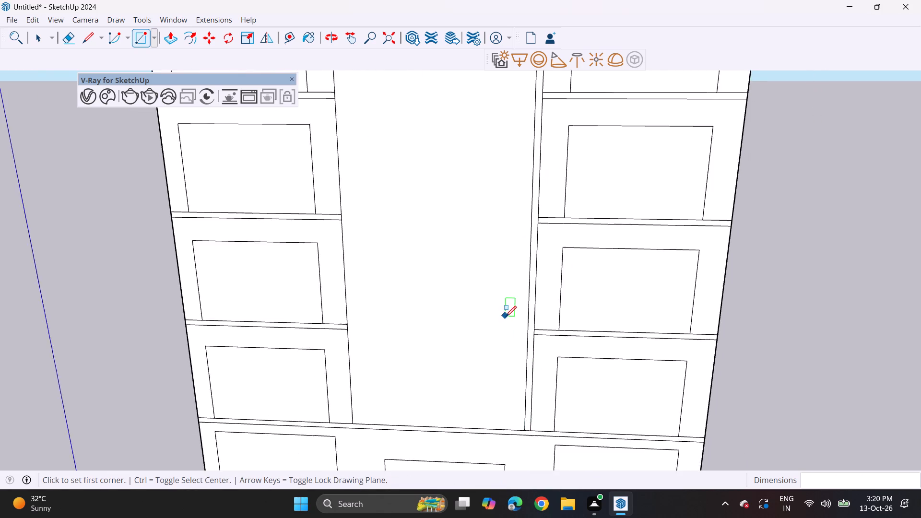
scroll(506, 317, down, 12)
shift+middle_drag(476, 235, 478, 257)
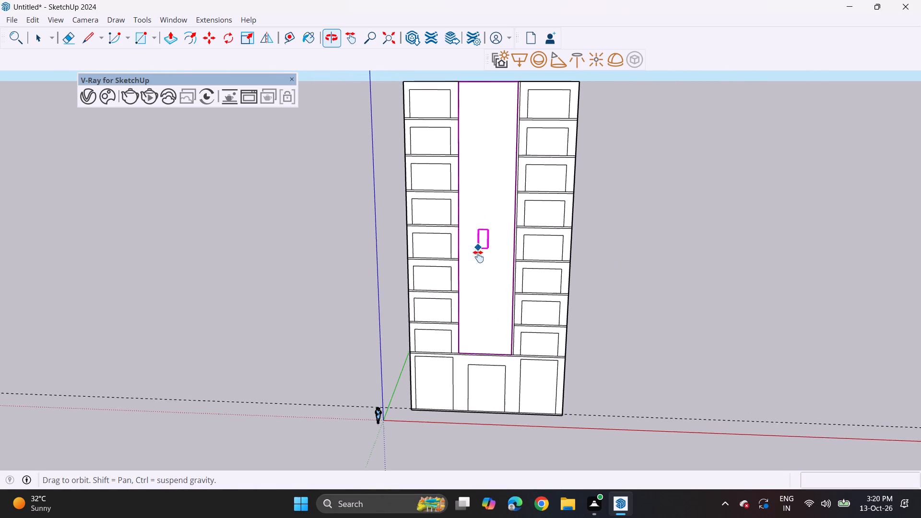
shift+middle_drag(478, 257, 477, 286)
scroll(473, 271, down, 2)
scroll(486, 177, up, 6)
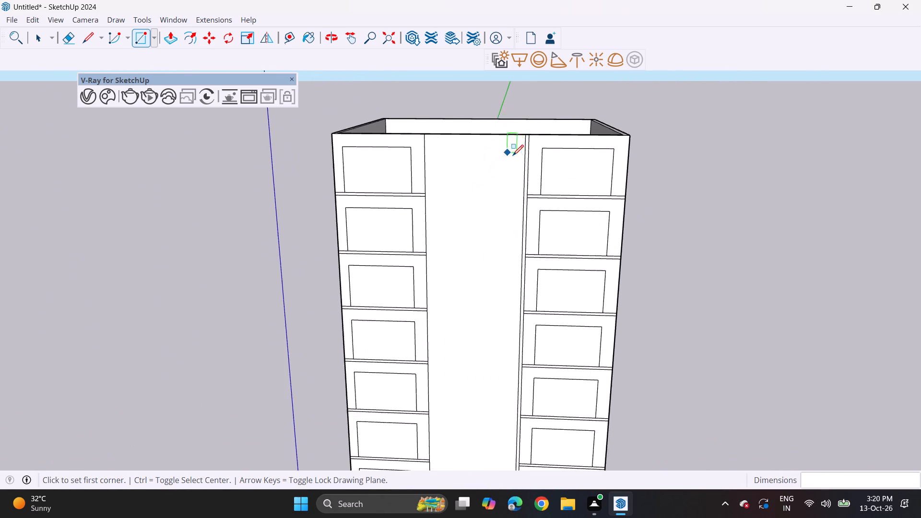
scroll(513, 155, up, 6)
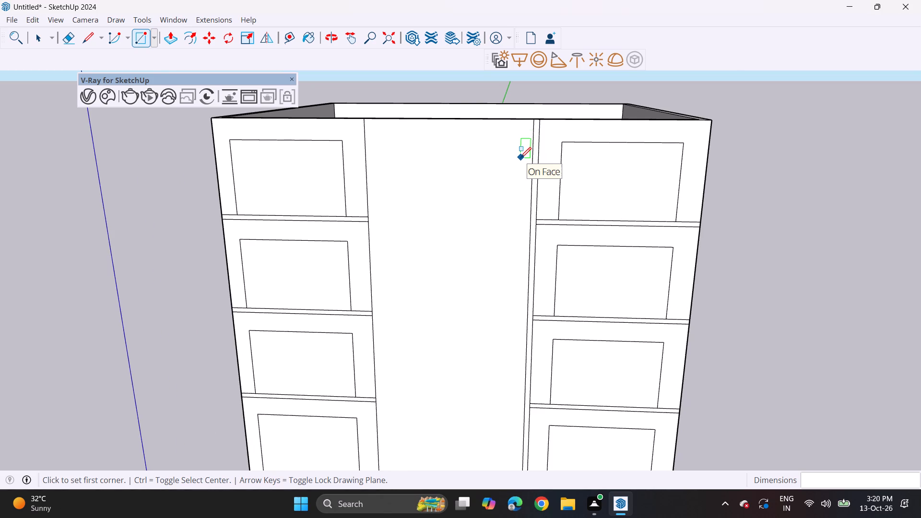
click(520, 158)
scroll(469, 372, down, 2)
shift+middle_drag(469, 384, 417, 174)
scroll(407, 300, down, 4)
shift+middle_drag(407, 365, 437, 211)
scroll(436, 278, up, 8)
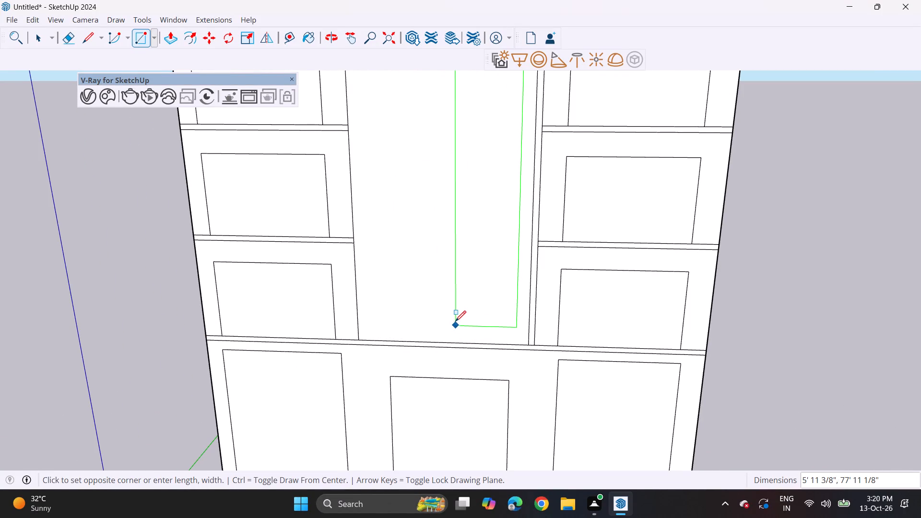
click(455, 321)
Draw a second tall panel about 5' 9 5/8" wide and 80' 8 7/16" high in the left half of the central bay.
scroll(453, 287, down, 4)
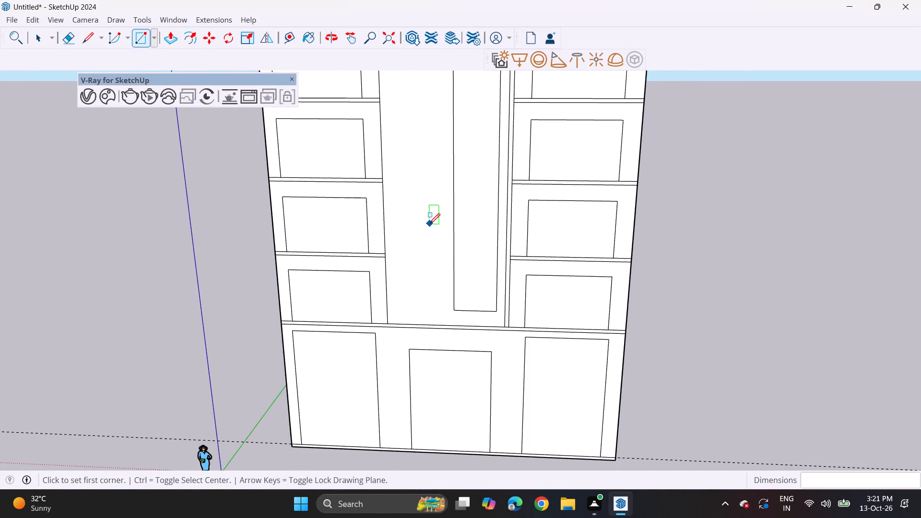
scroll(429, 224, down, 3)
shift+middle_drag(430, 229, 438, 340)
scroll(429, 319, down, 6)
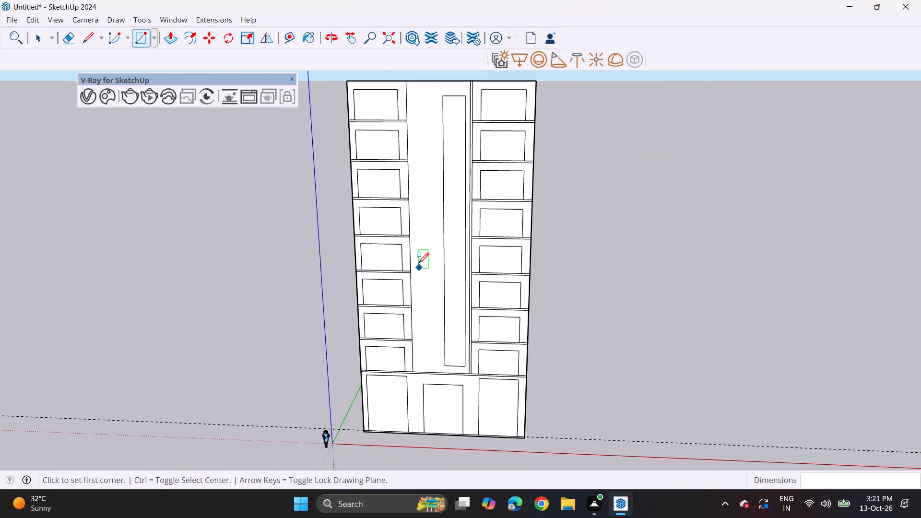
scroll(418, 263, down, 2)
shift+middle_drag(417, 223, 426, 261)
scroll(446, 159, up, 4)
scroll(444, 199, up, 3)
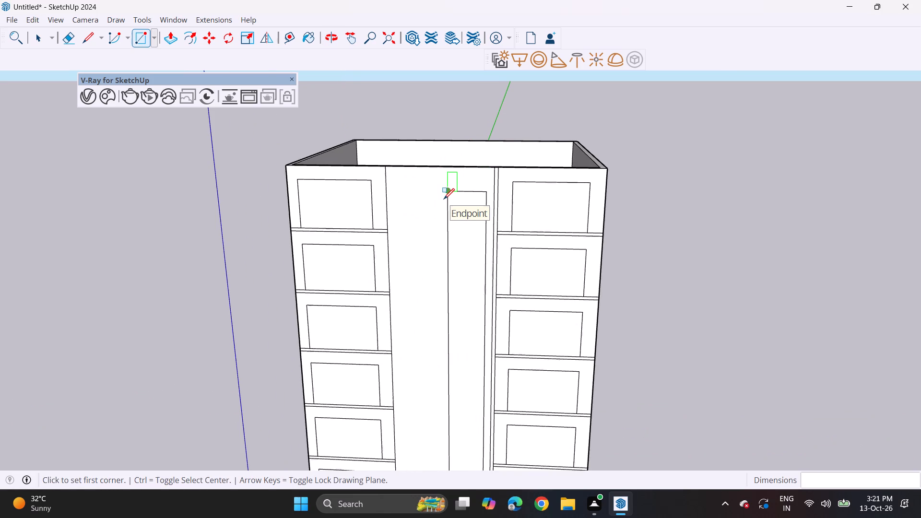
scroll(444, 199, up, 3)
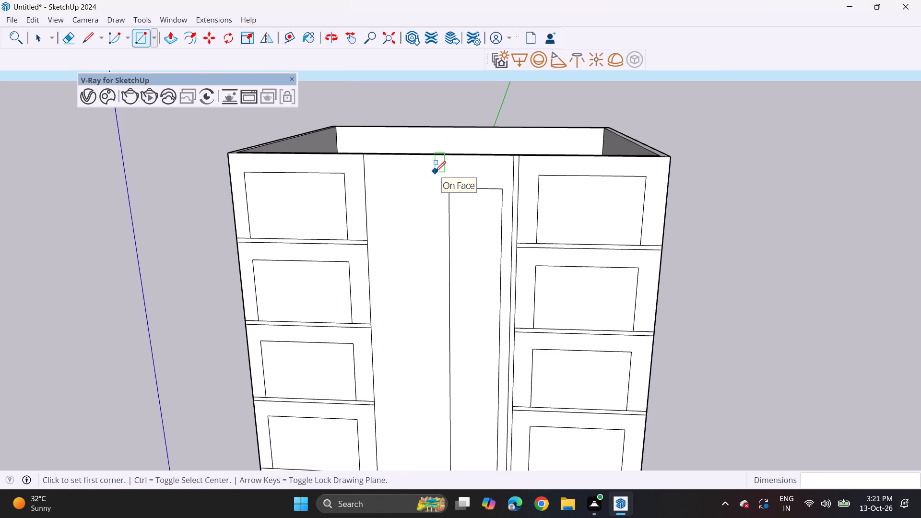
click(435, 172)
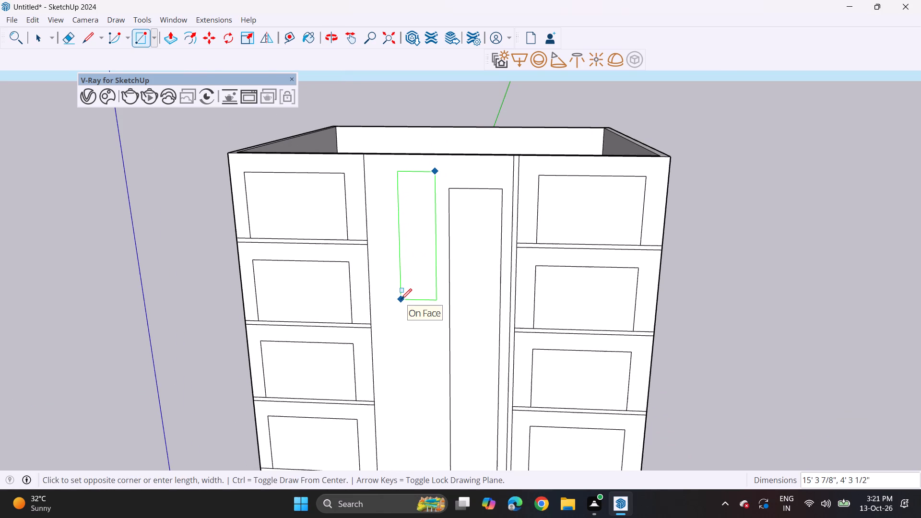
scroll(403, 304, down, 3)
shift+middle_drag(405, 351, 383, 178)
shift+middle_drag(373, 413, 376, 223)
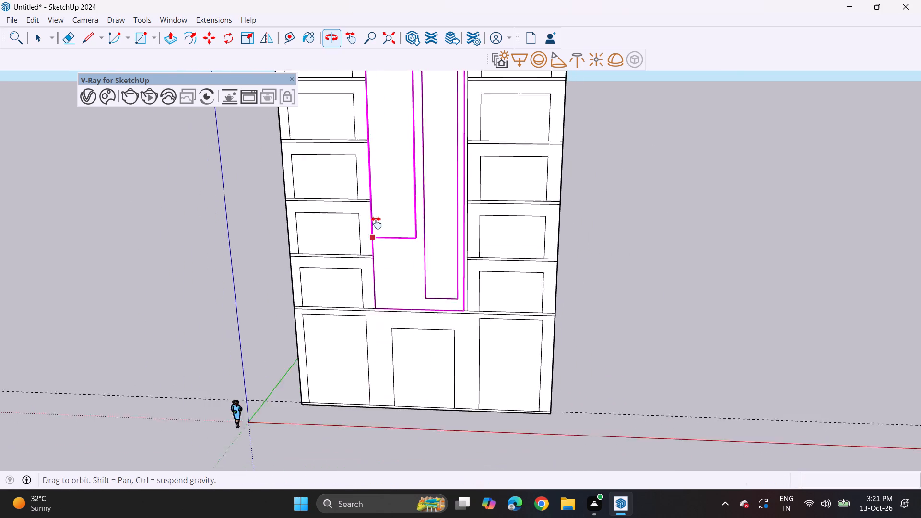
shift+middle_drag(376, 223, 373, 201)
scroll(379, 271, up, 3)
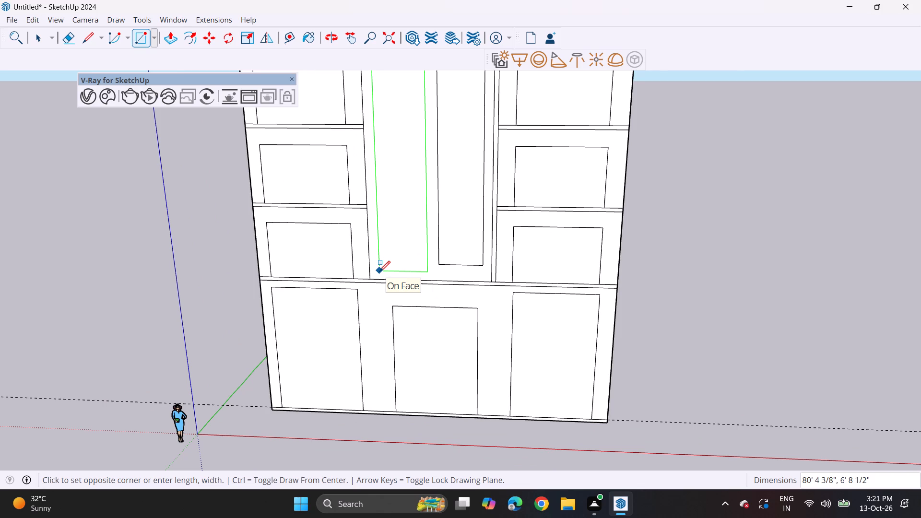
scroll(383, 275, up, 2)
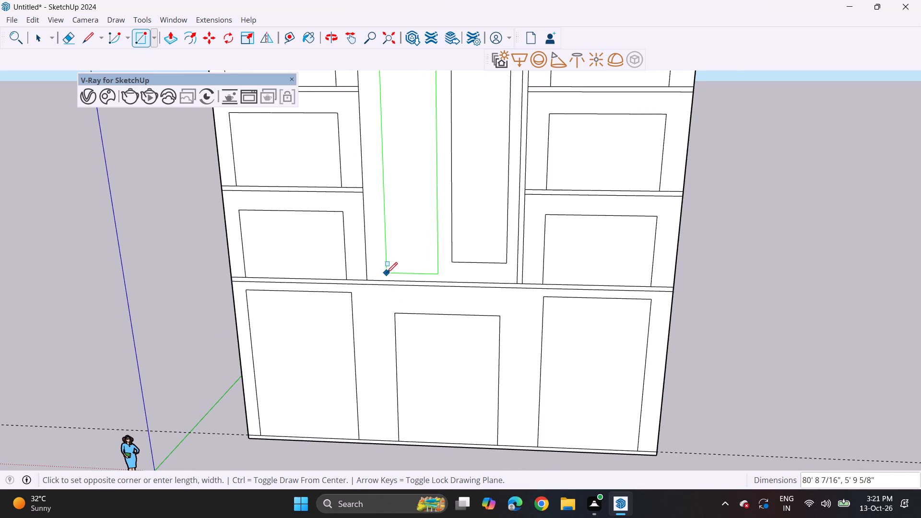
click(387, 273)
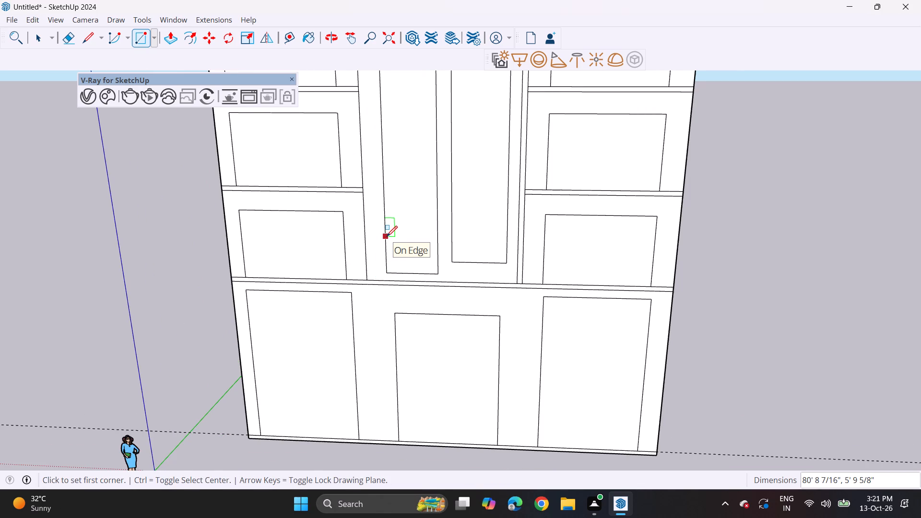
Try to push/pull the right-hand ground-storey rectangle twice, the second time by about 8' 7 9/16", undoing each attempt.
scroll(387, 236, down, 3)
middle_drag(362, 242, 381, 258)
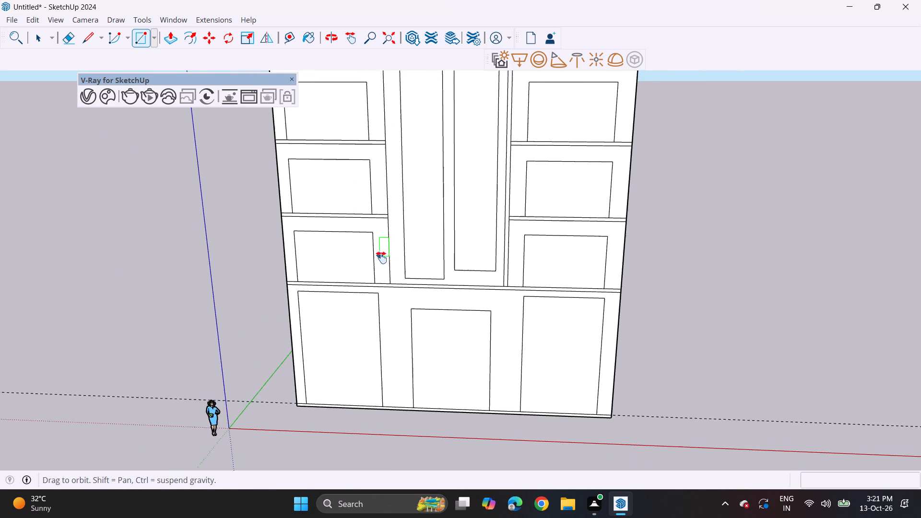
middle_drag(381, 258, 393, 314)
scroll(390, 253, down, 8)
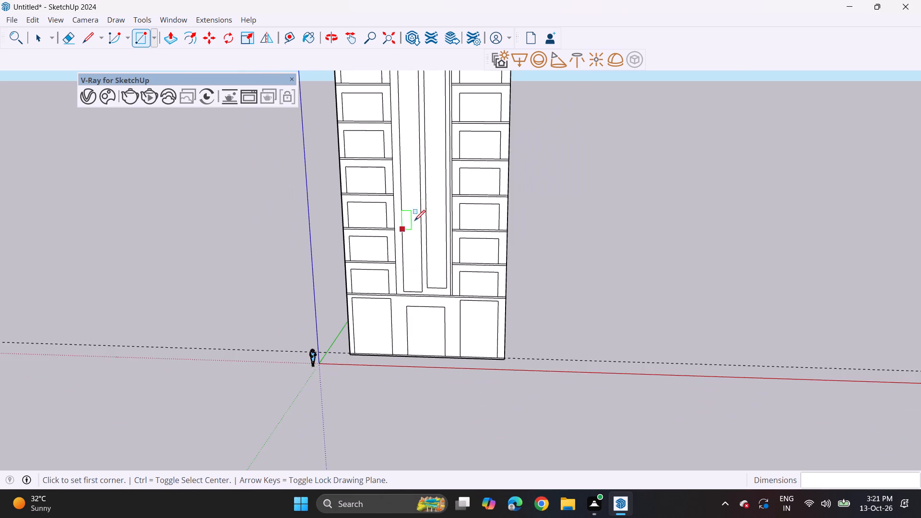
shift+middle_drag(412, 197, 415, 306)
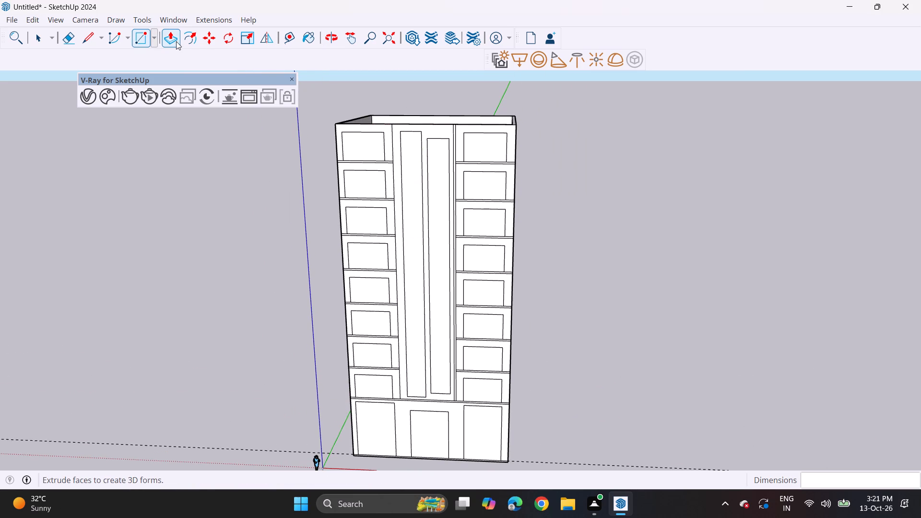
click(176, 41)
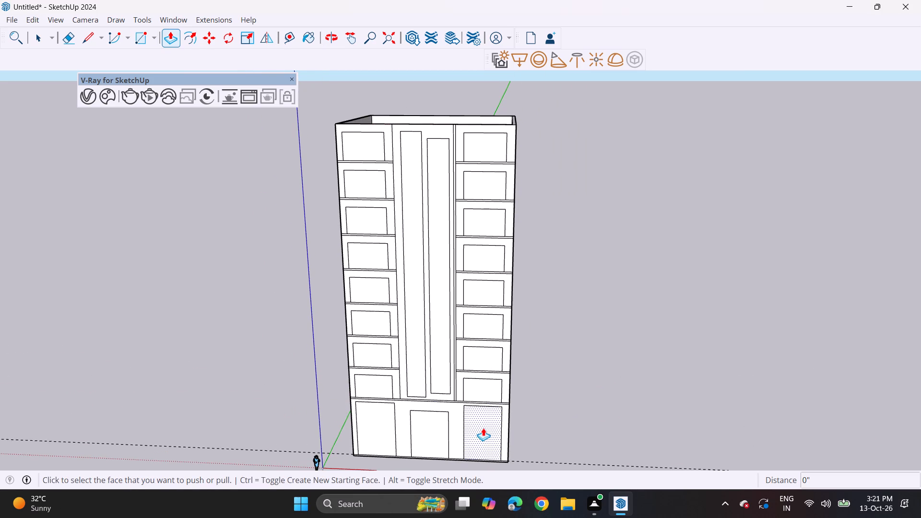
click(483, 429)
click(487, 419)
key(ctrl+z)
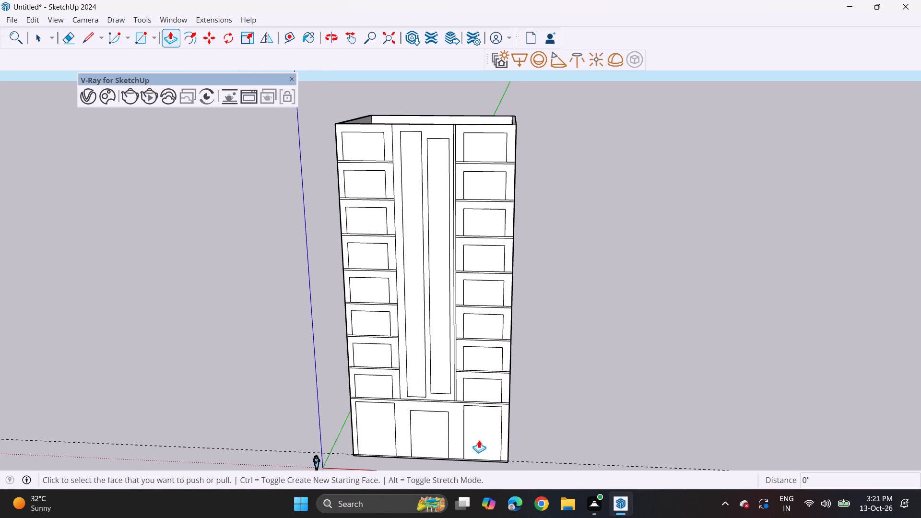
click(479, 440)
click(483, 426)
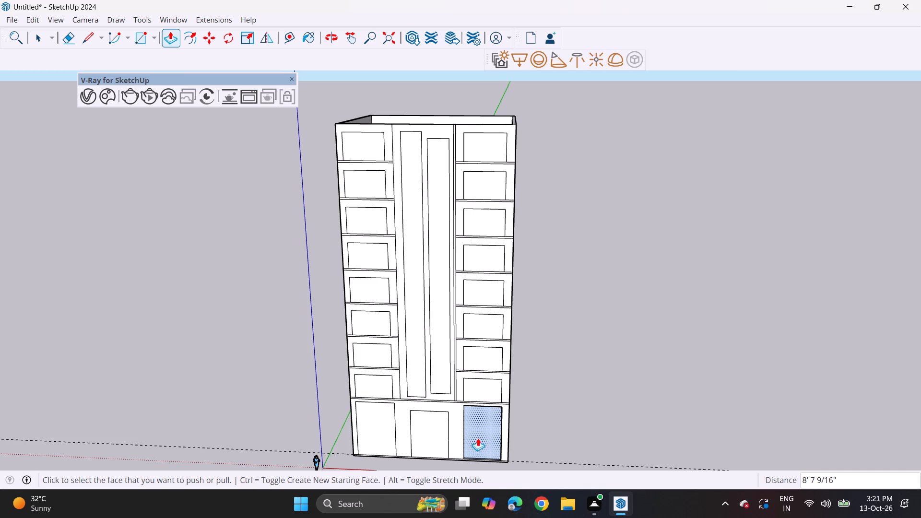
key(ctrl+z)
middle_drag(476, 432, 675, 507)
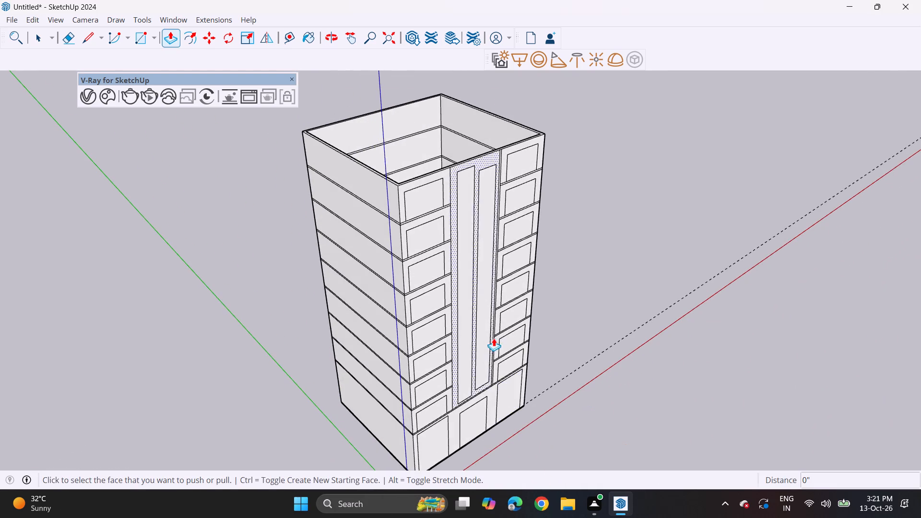
Push the three ground-storey rectangles about 9 3/16" through the front wall to open the entrance and both side openings.
middle_drag(495, 345, 519, 425)
click(501, 362)
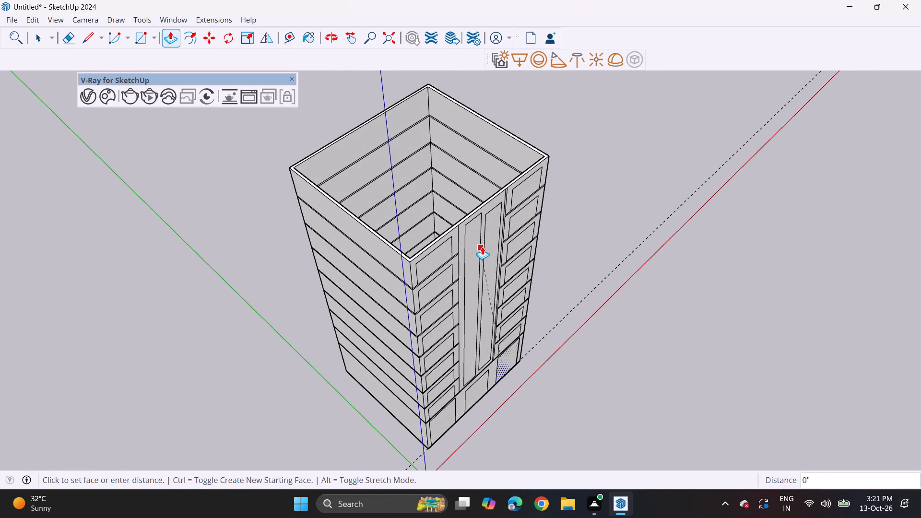
middle_drag(481, 246, 598, 374)
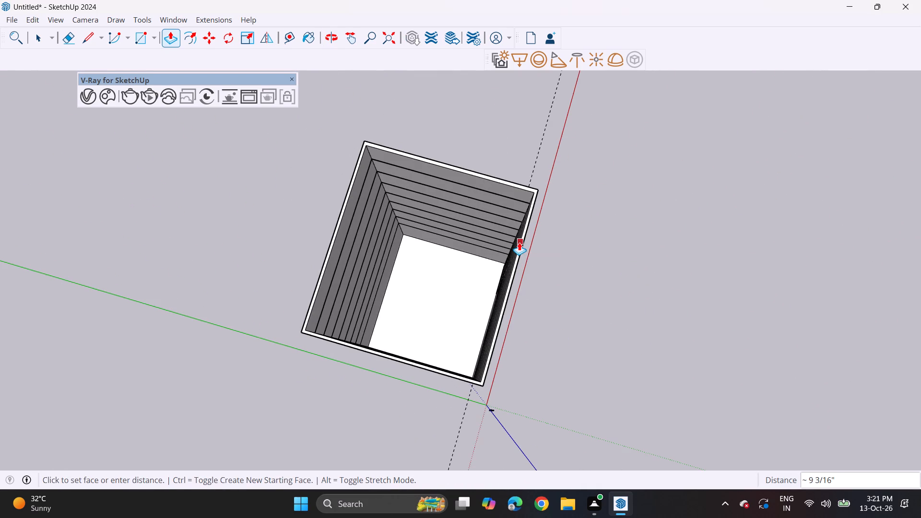
click(519, 242)
middle_drag(532, 279, 307, 67)
scroll(517, 261, up, 1)
middle_drag(547, 320, 455, 247)
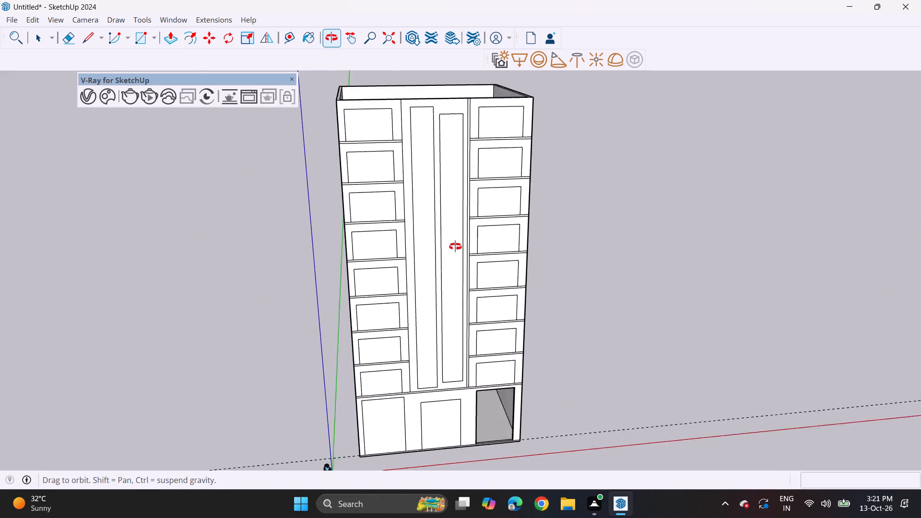
middle_drag(455, 247, 454, 246)
double_click(385, 426)
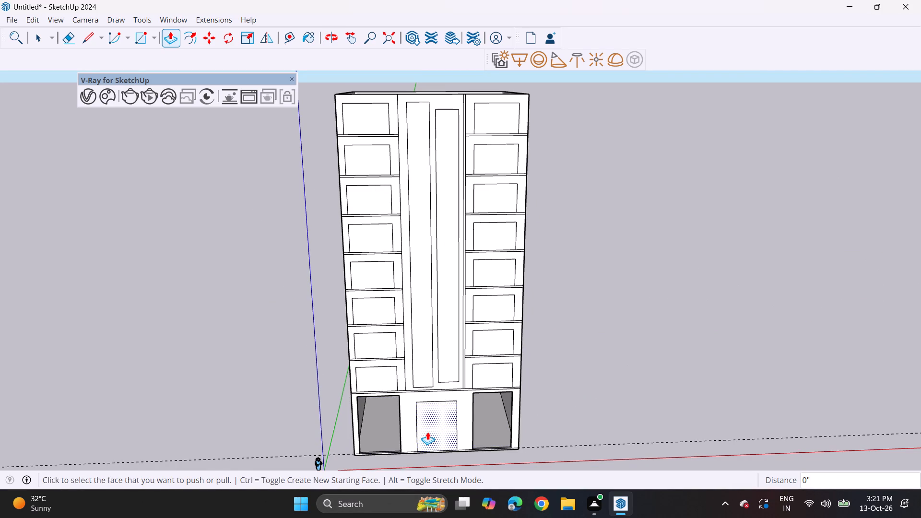
double_click(427, 432)
Cut all eight window rectangles in the right-hand column through the front wall, repeating the same push/pull depth.
click(496, 372)
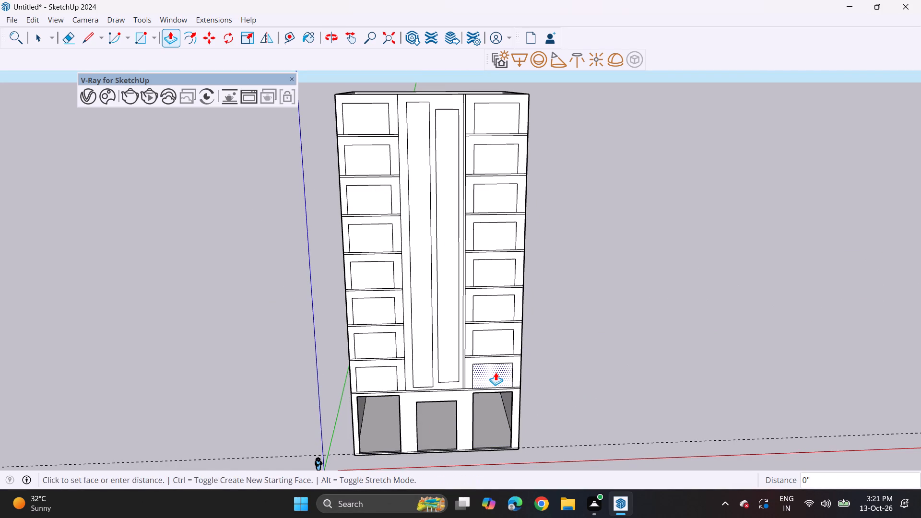
click(496, 372)
double_click(496, 346)
double_click(497, 296)
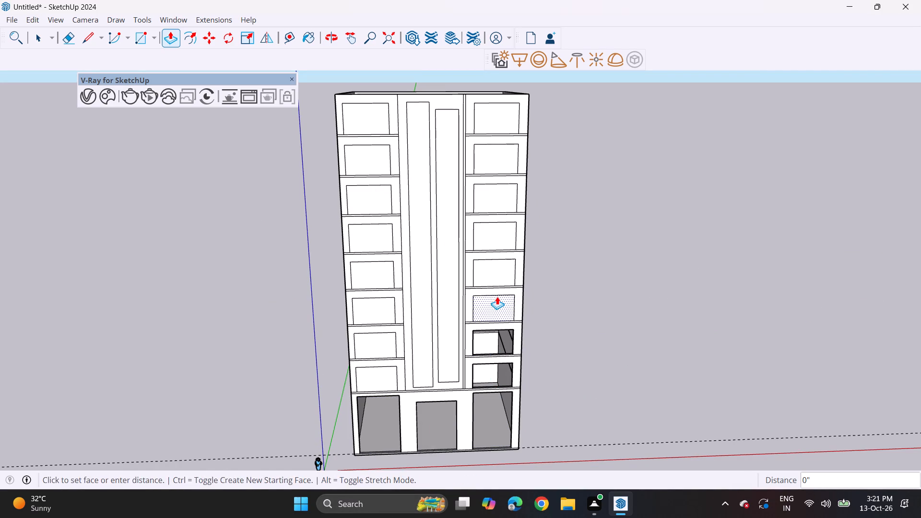
double_click(497, 267)
double_click(496, 230)
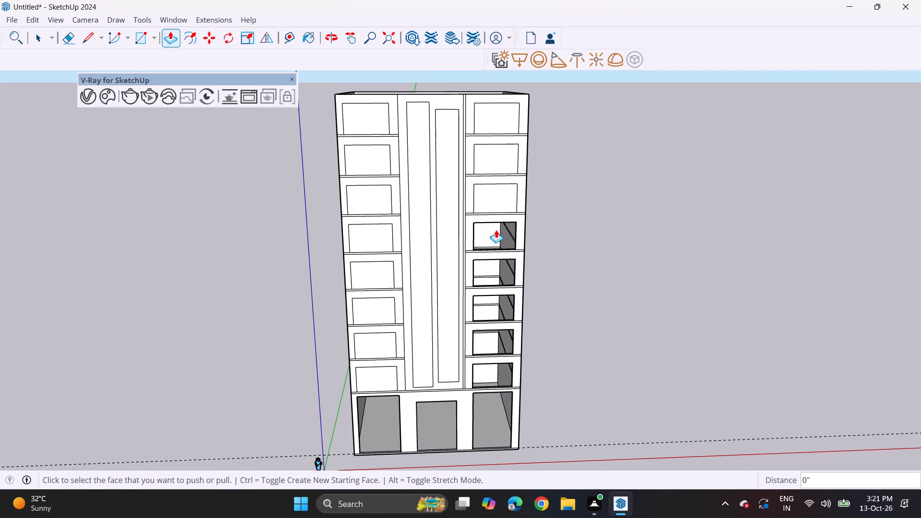
double_click(502, 205)
double_click(502, 147)
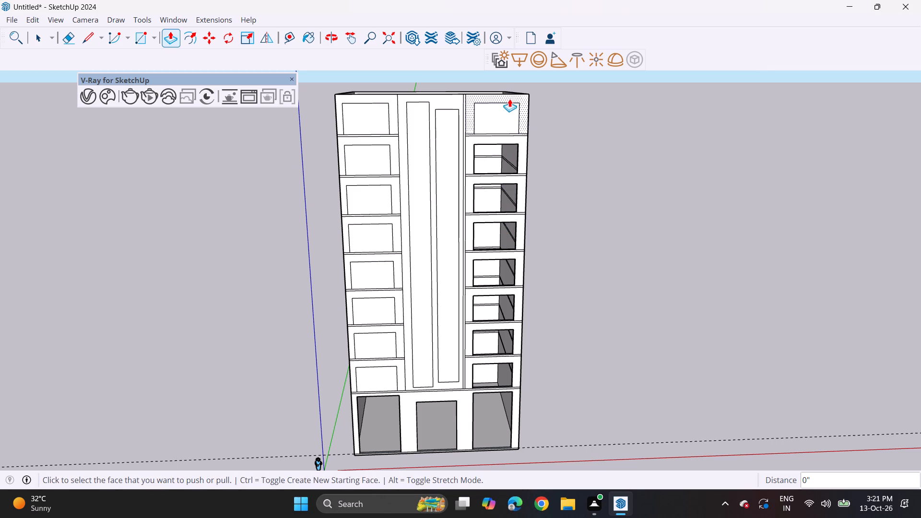
double_click(507, 112)
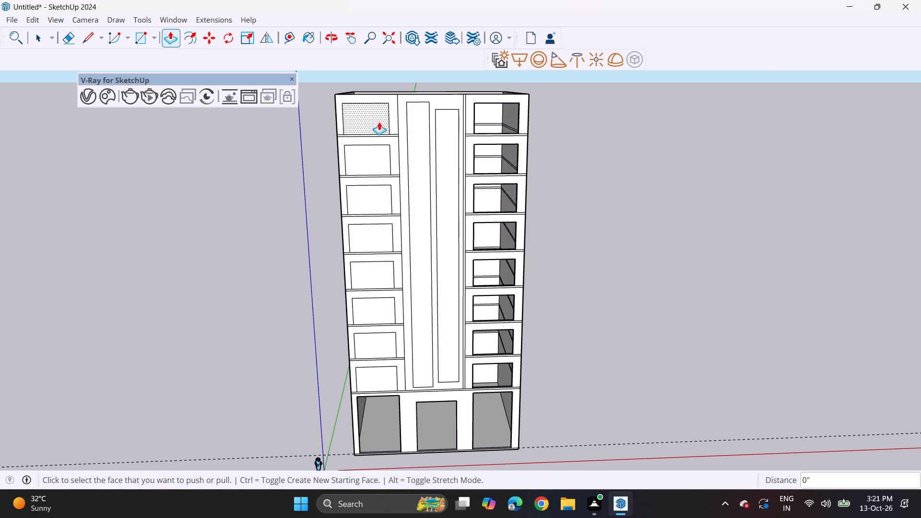
Cut all eight window rectangles in the left-hand column through the front wall, repeating the same push/pull depth.
double_click(379, 122)
double_click(376, 159)
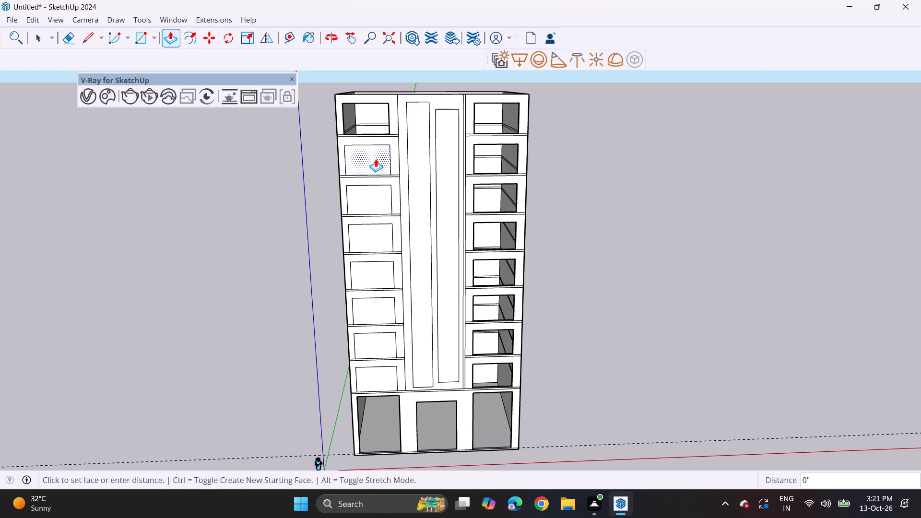
double_click(368, 189)
double_click(364, 231)
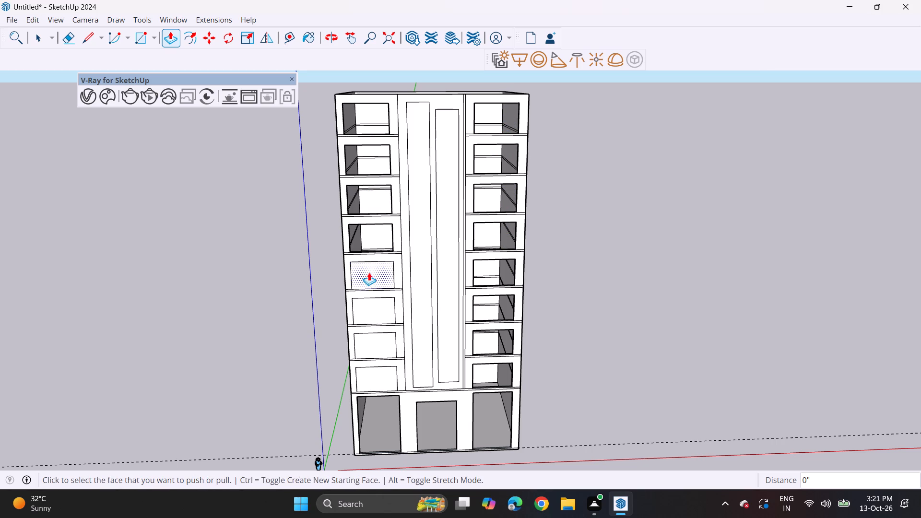
double_click(369, 277)
double_click(368, 312)
double_click(367, 339)
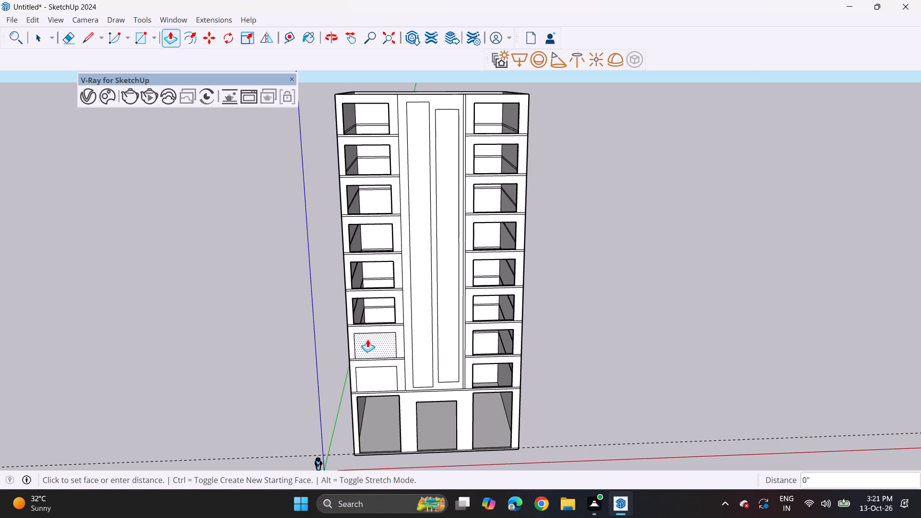
double_click(369, 374)
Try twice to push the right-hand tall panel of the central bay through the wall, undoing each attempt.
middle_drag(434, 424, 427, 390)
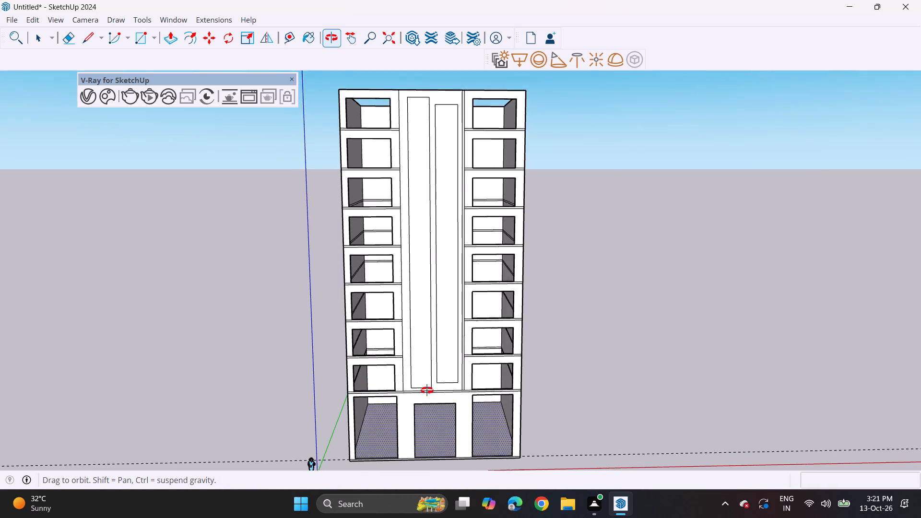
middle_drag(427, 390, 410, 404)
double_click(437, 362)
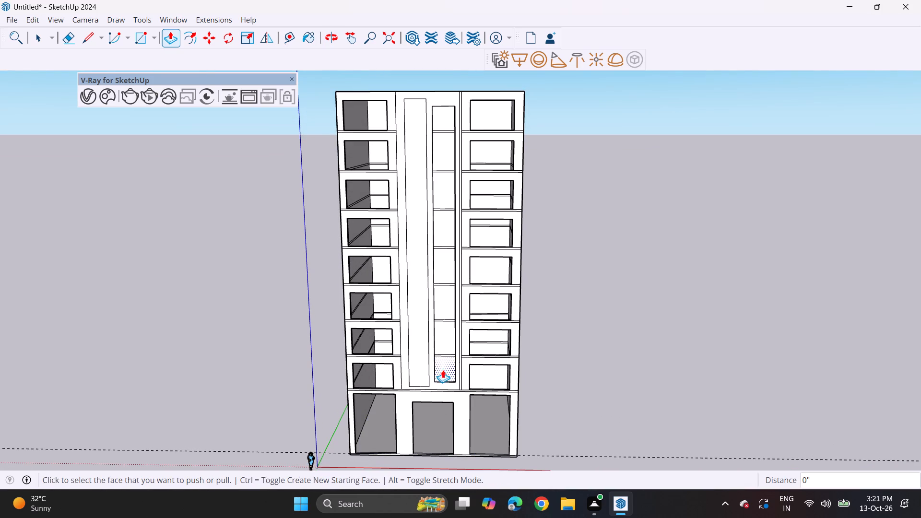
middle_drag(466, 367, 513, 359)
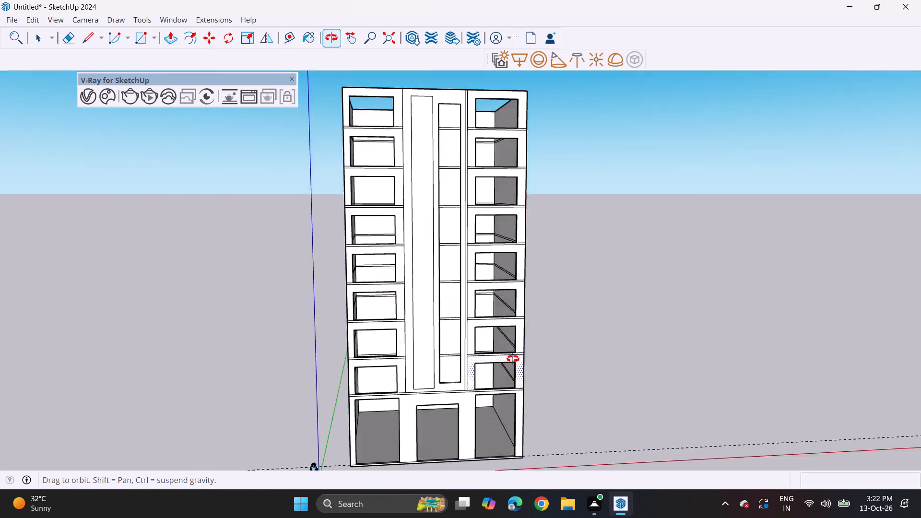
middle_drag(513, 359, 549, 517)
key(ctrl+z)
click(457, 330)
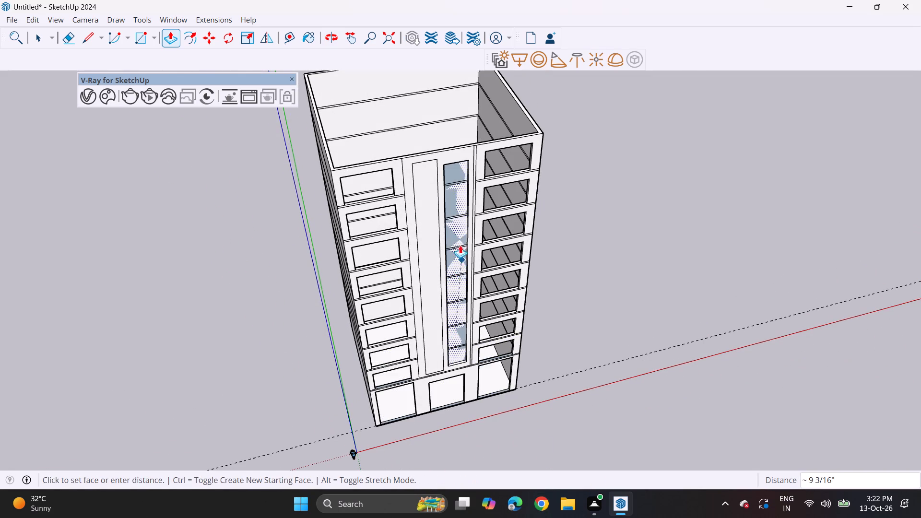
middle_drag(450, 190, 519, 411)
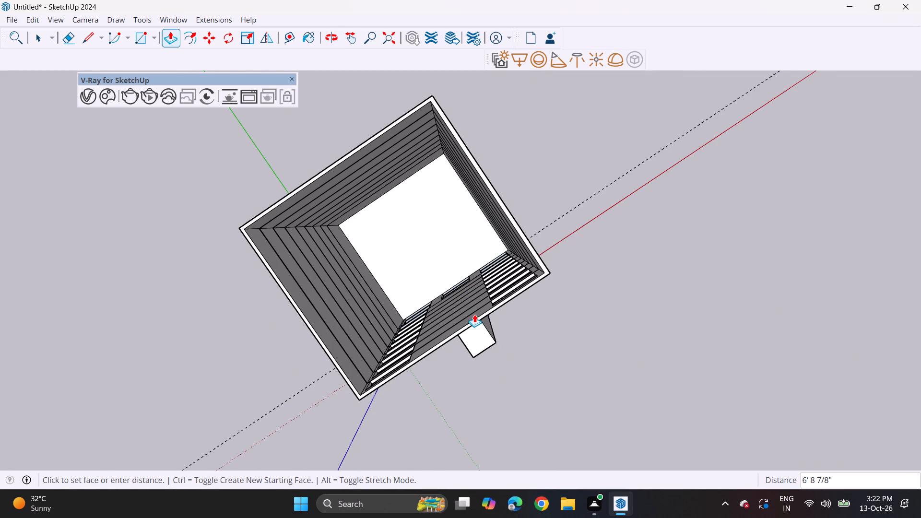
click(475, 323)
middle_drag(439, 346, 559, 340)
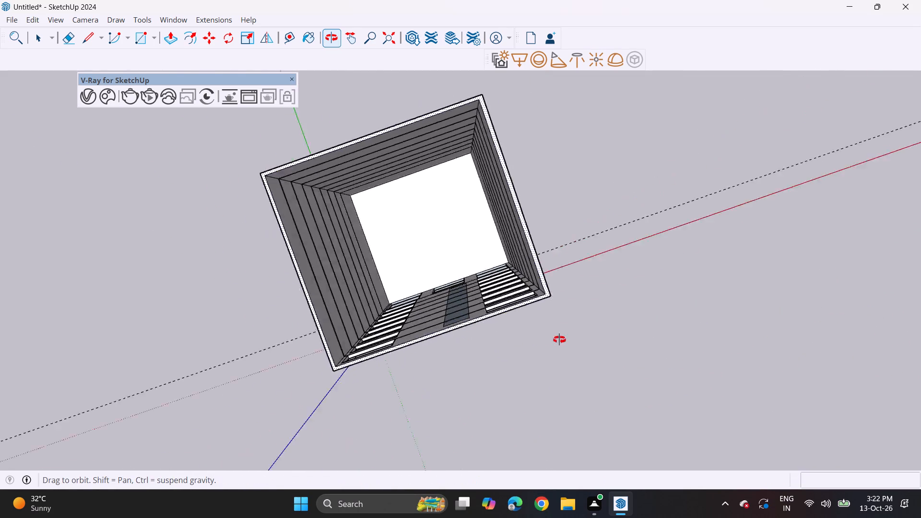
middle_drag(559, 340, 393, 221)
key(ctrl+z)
Erase the horizontal storey lines above the ground storey on the front wall's inner face, behind the central bay.
middle_drag(459, 216, 354, 215)
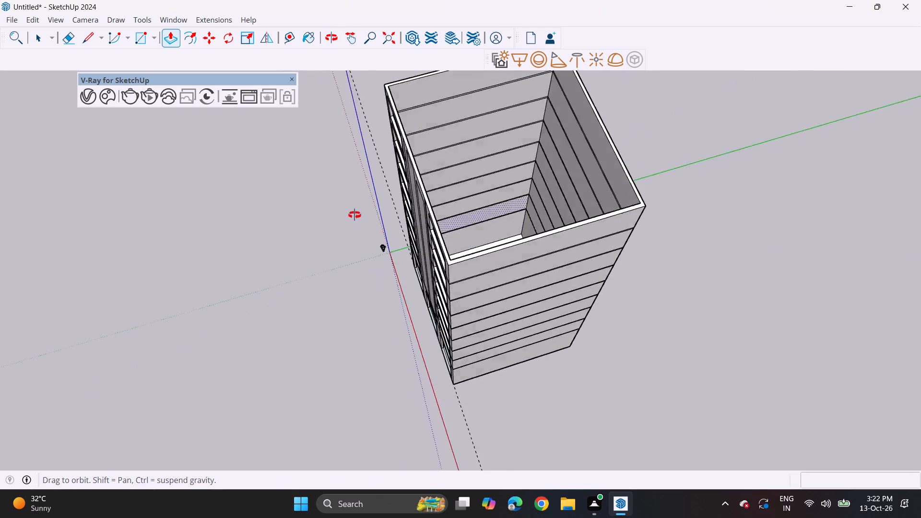
middle_drag(354, 215, 190, 175)
middle_drag(483, 168, 229, 206)
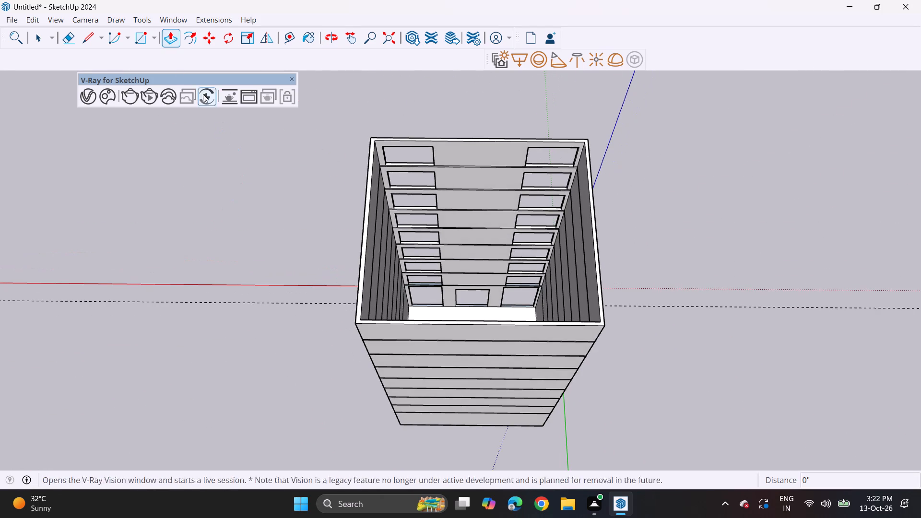
drag(67, 34, 75, 37)
drag(500, 162, 495, 177)
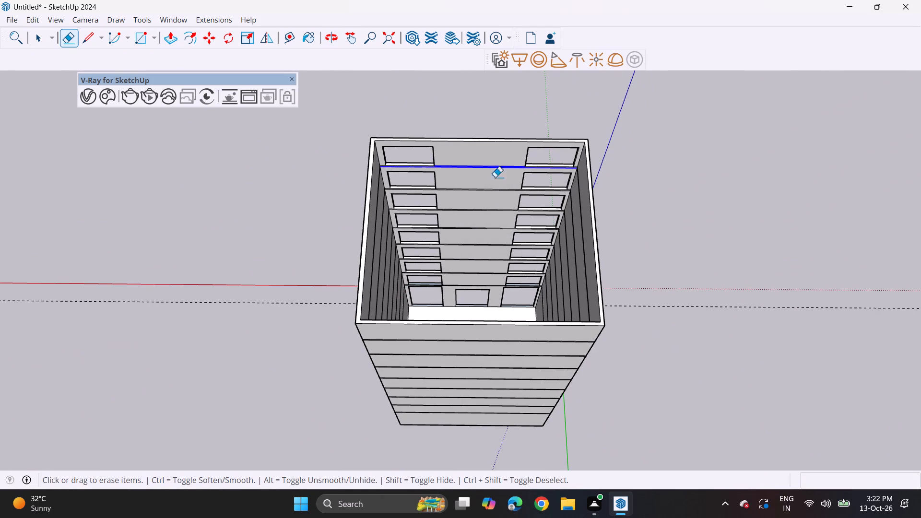
drag(495, 177, 484, 278)
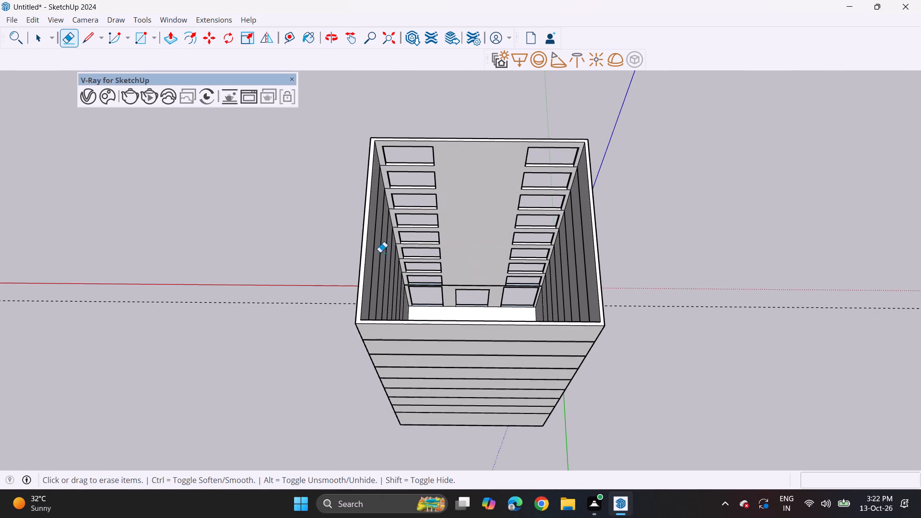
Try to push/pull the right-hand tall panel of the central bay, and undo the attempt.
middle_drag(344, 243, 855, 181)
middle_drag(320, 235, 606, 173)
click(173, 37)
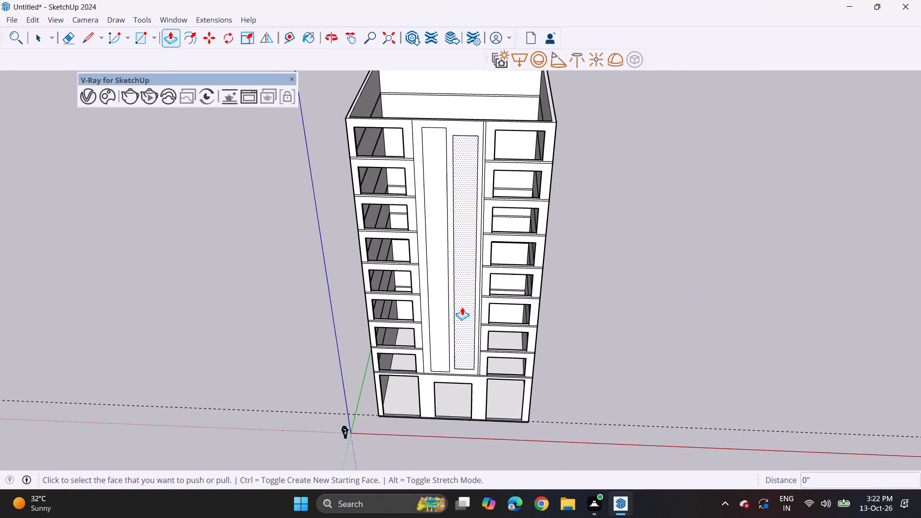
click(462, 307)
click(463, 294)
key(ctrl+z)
Push the right-hand tall panel of the central bay about 9 3/16" through the front wall to open it.
middle_drag(457, 297, 719, 517)
middle_drag(600, 309, 492, 241)
click(489, 254)
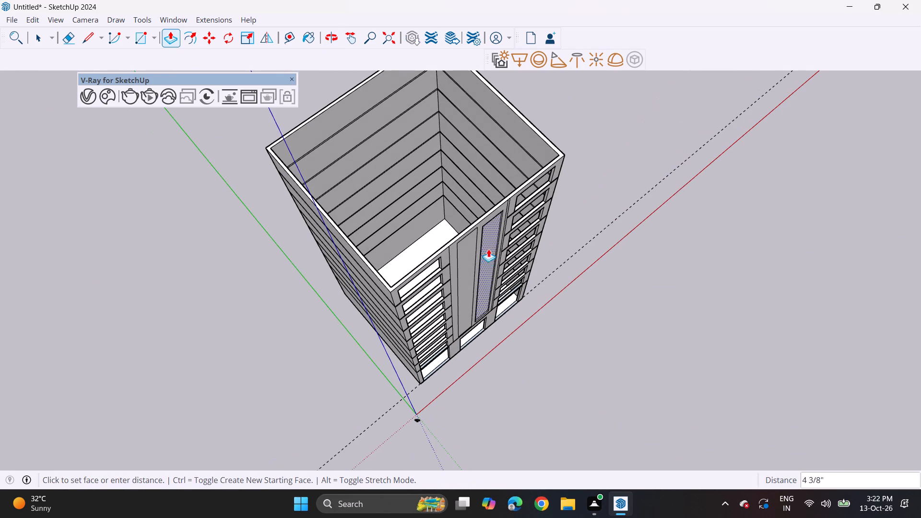
click(481, 214)
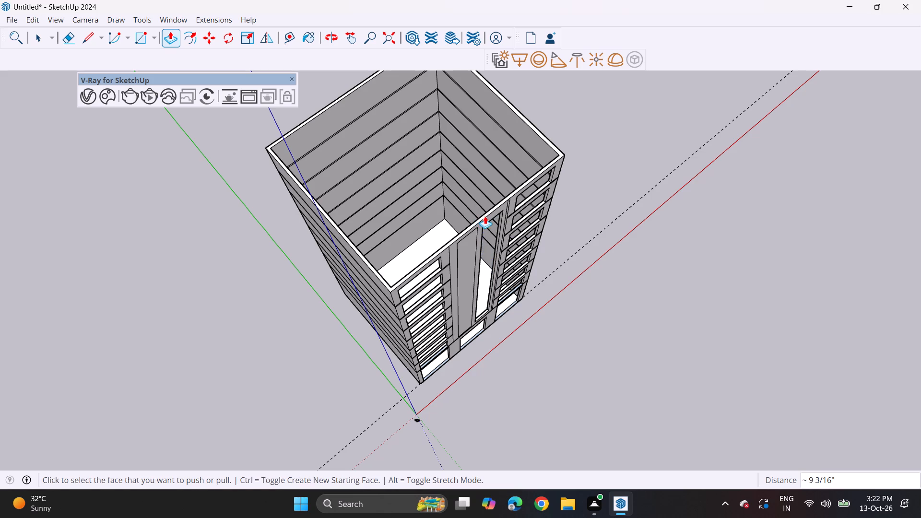
Pull the two lowest thin storey strips on the back wall's inner face about 43' 5 11/16" forward to the front wall as floor slabs.
middle_drag(526, 313, 348, 40)
middle_drag(458, 269, 456, 265)
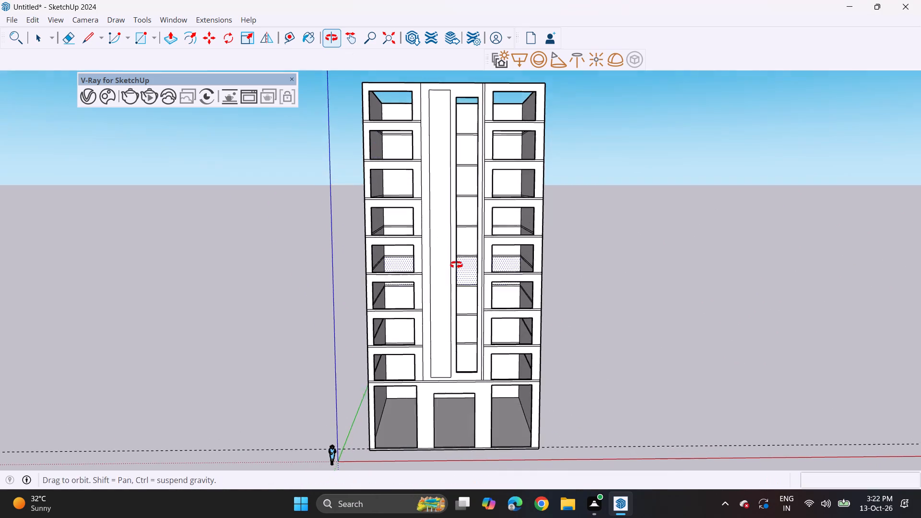
middle_drag(456, 265, 442, 246)
middle_drag(506, 382, 489, 424)
middle_drag(489, 424, 489, 423)
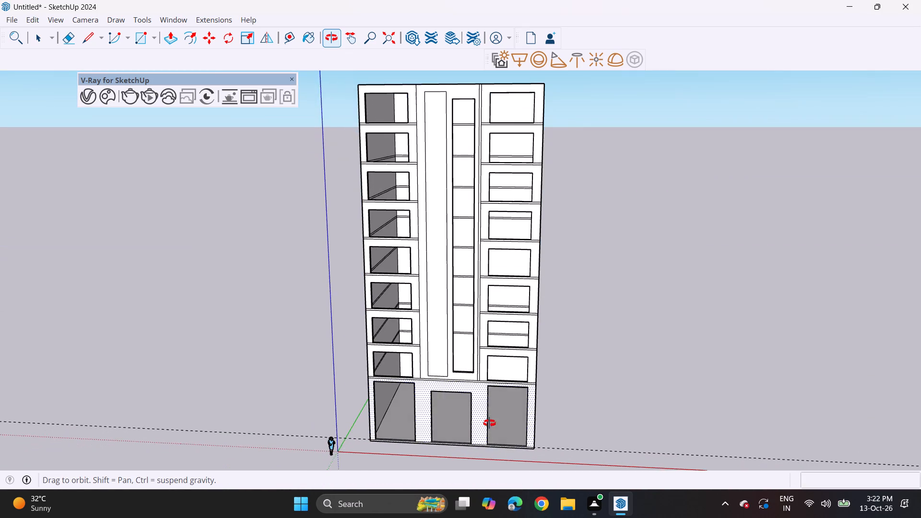
middle_drag(489, 423, 488, 386)
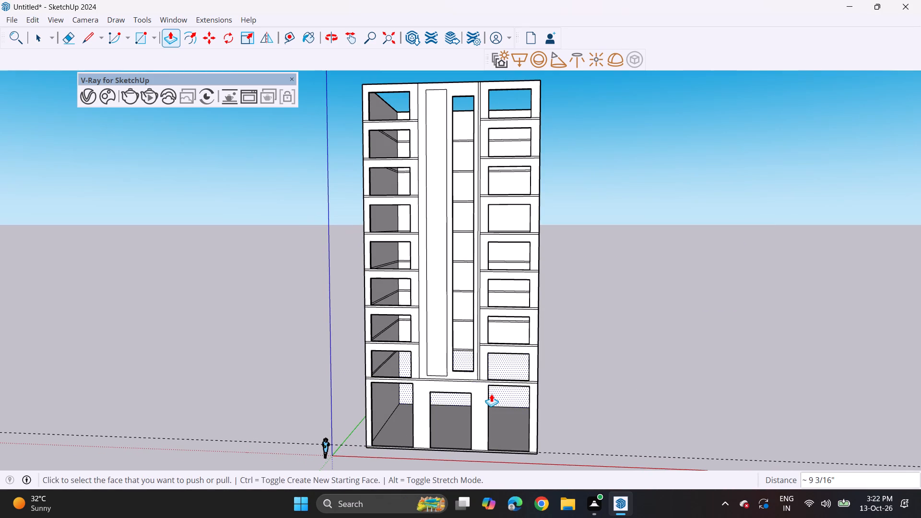
scroll(512, 375, up, 3)
middle_drag(514, 363, 505, 345)
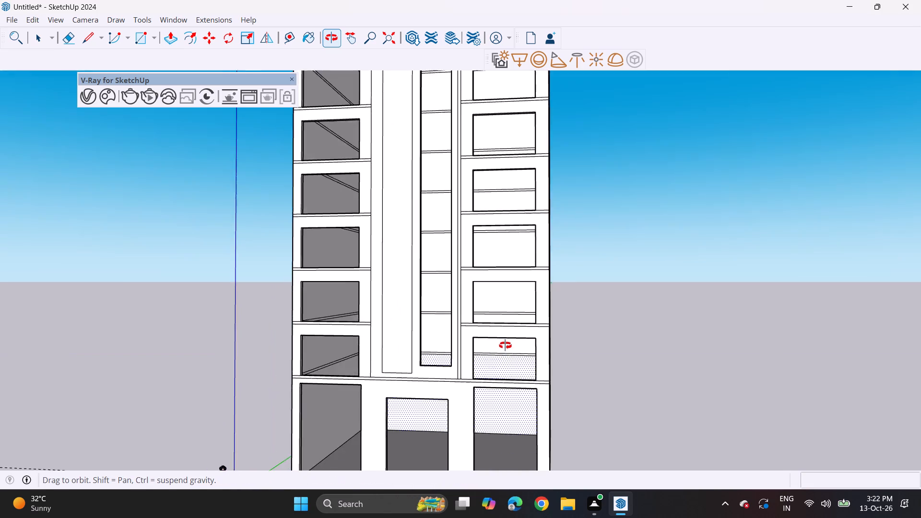
middle_drag(505, 345, 502, 364)
middle_drag(505, 347, 503, 329)
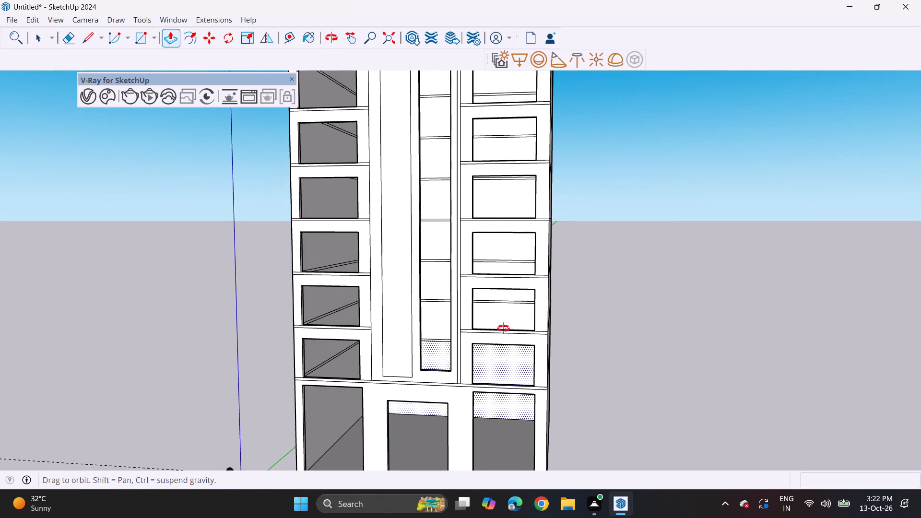
middle_drag(503, 329, 503, 324)
click(508, 355)
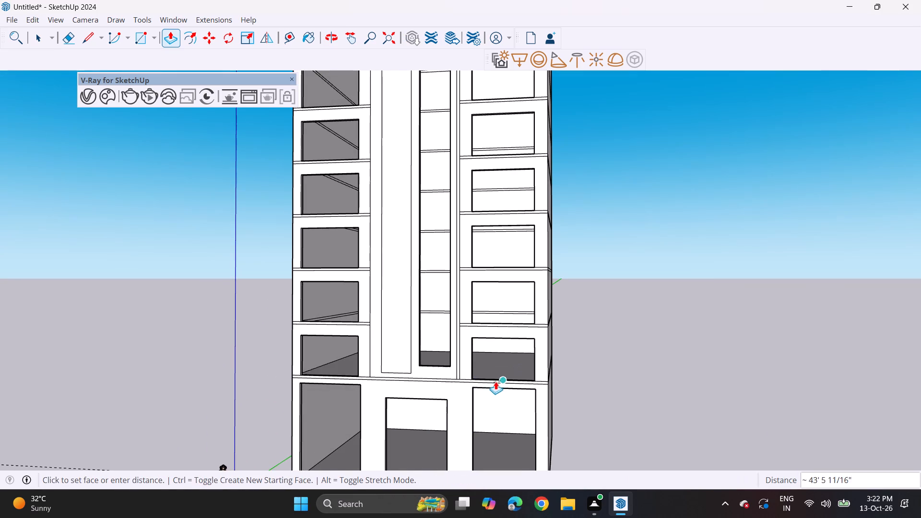
click(545, 393)
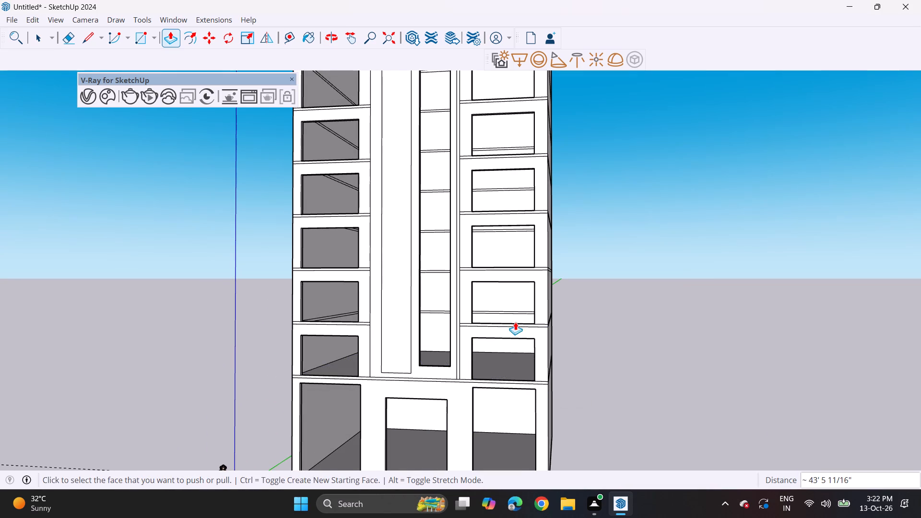
double_click(515, 313)
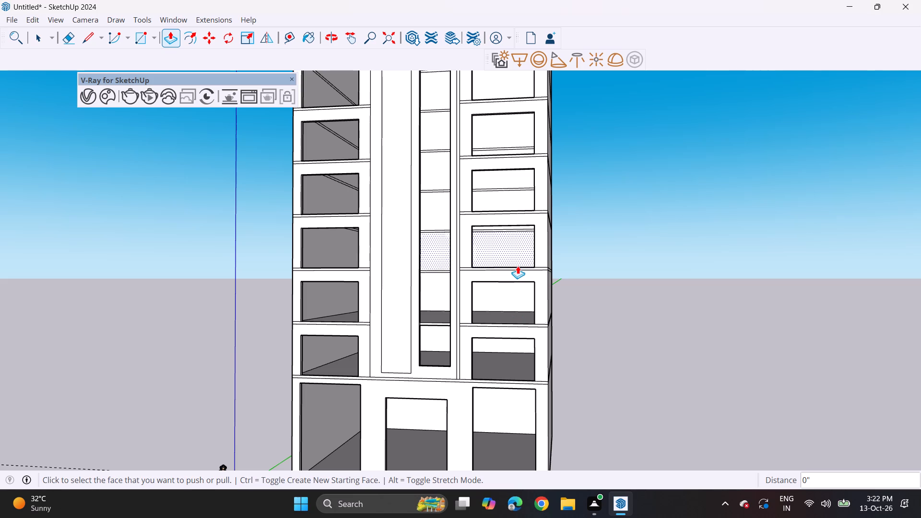
middle_drag(518, 266, 520, 303)
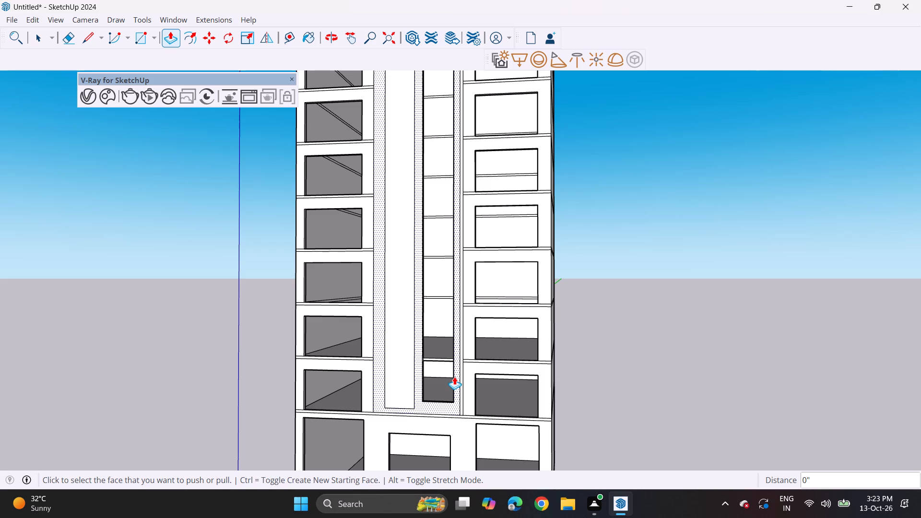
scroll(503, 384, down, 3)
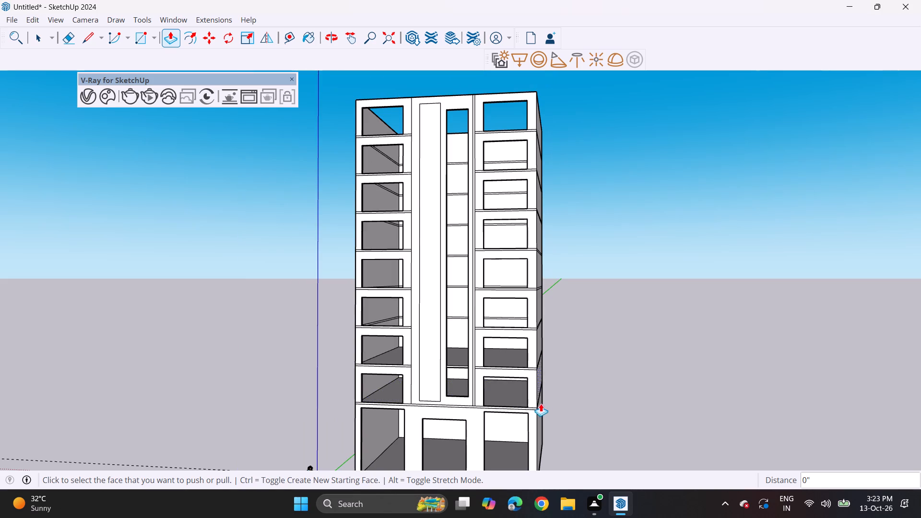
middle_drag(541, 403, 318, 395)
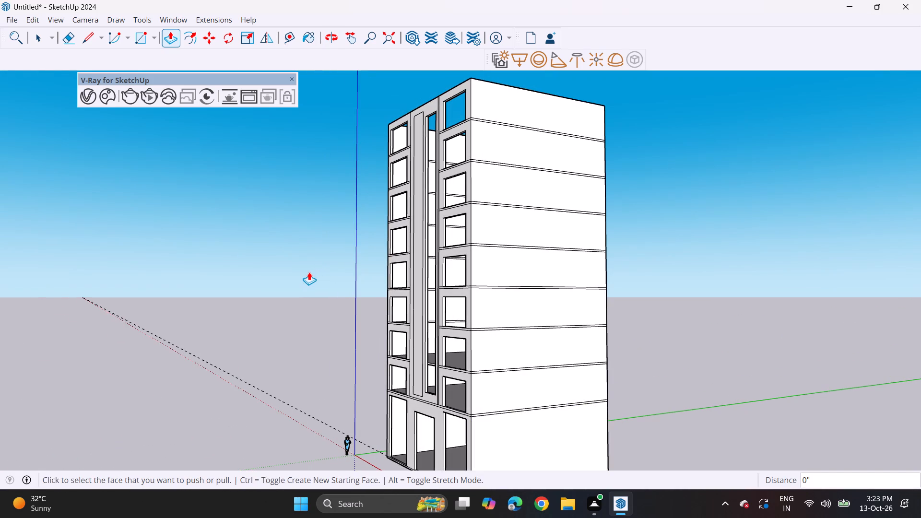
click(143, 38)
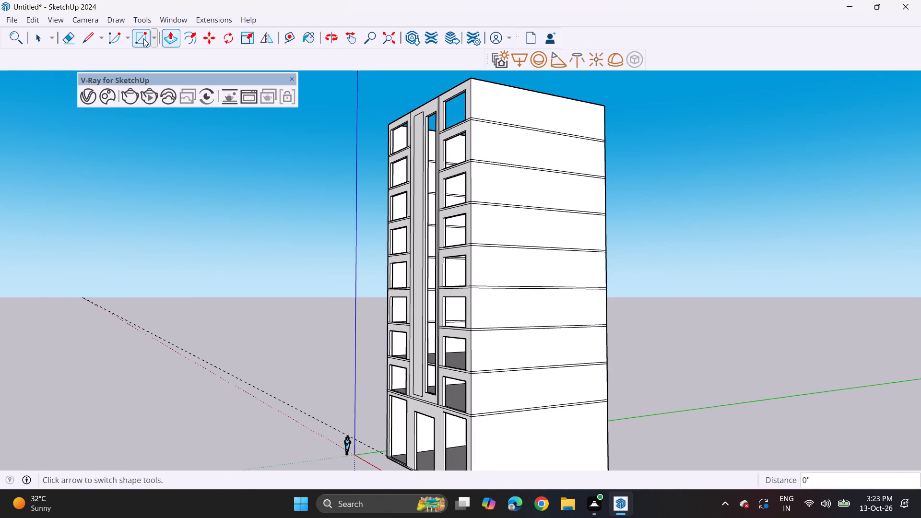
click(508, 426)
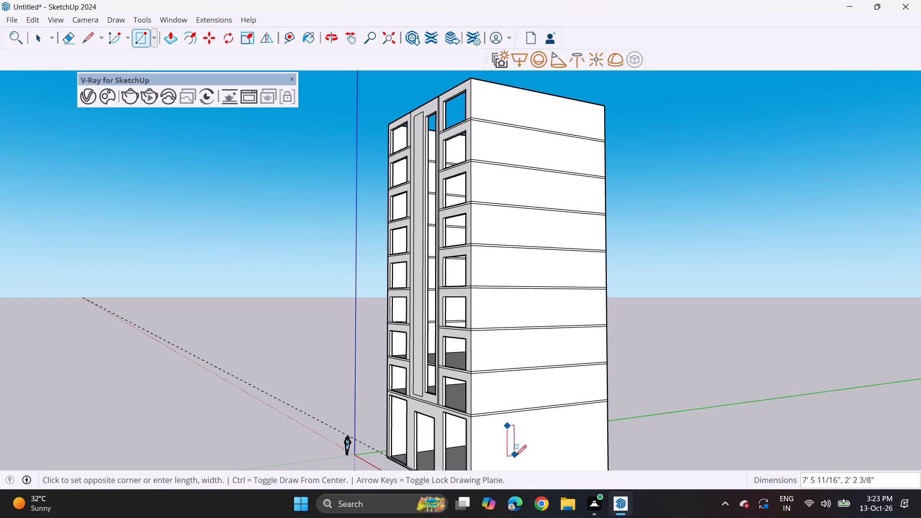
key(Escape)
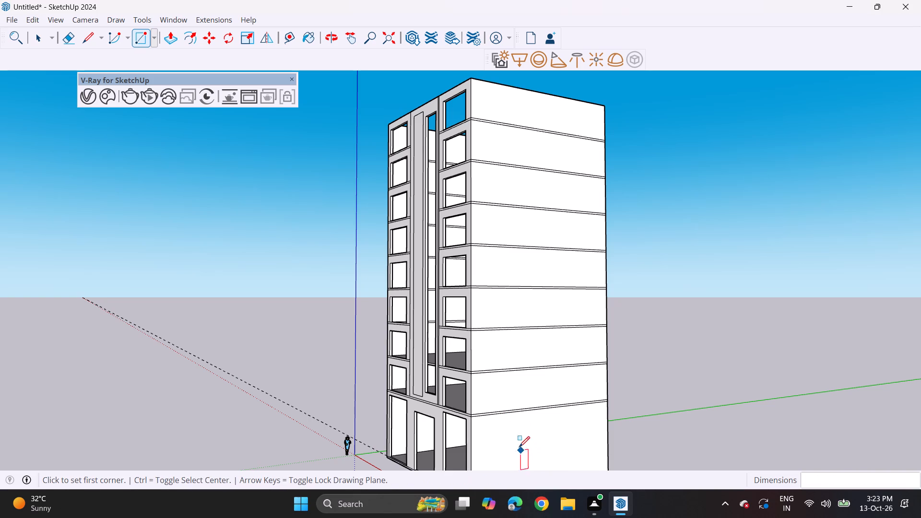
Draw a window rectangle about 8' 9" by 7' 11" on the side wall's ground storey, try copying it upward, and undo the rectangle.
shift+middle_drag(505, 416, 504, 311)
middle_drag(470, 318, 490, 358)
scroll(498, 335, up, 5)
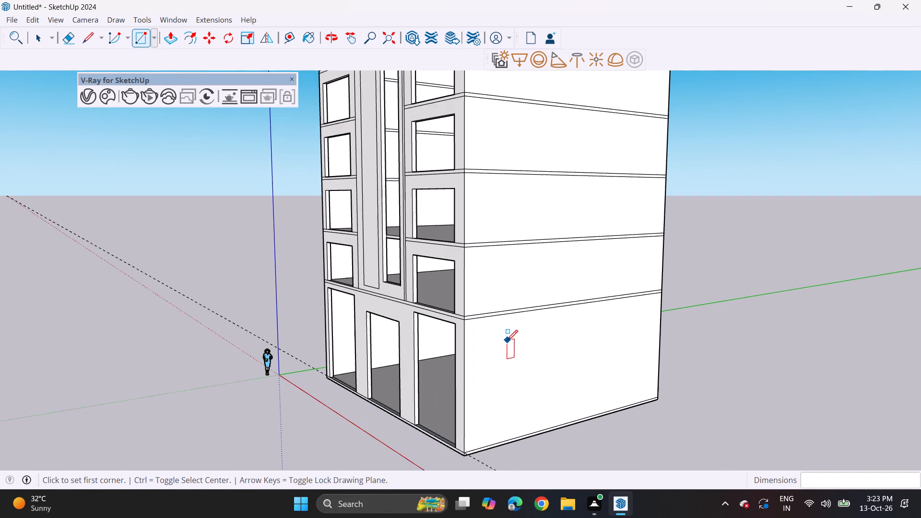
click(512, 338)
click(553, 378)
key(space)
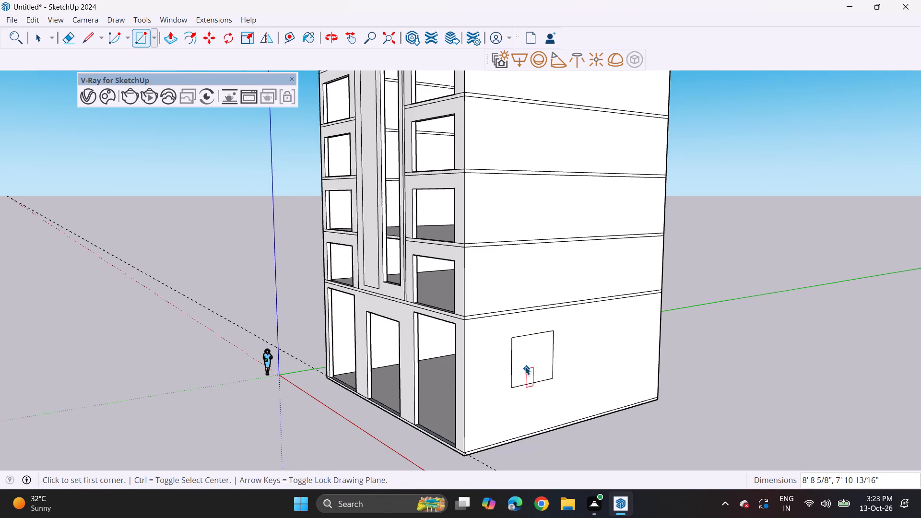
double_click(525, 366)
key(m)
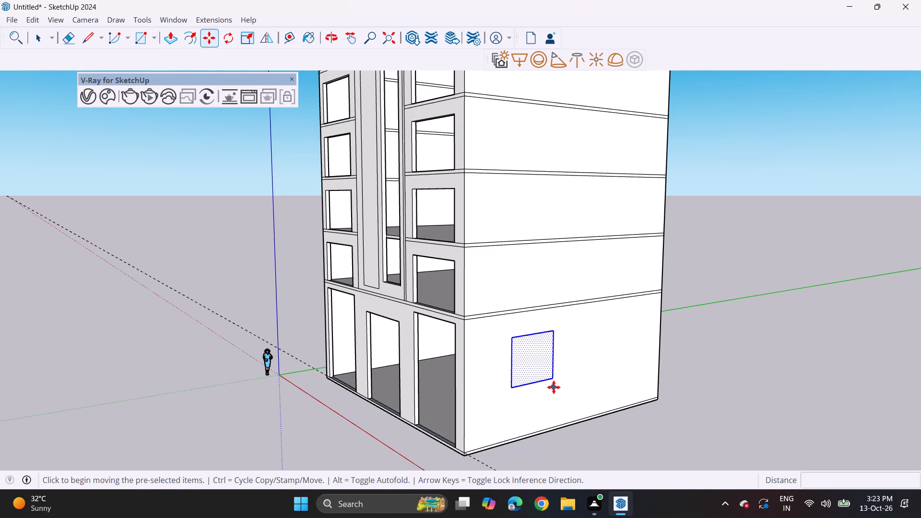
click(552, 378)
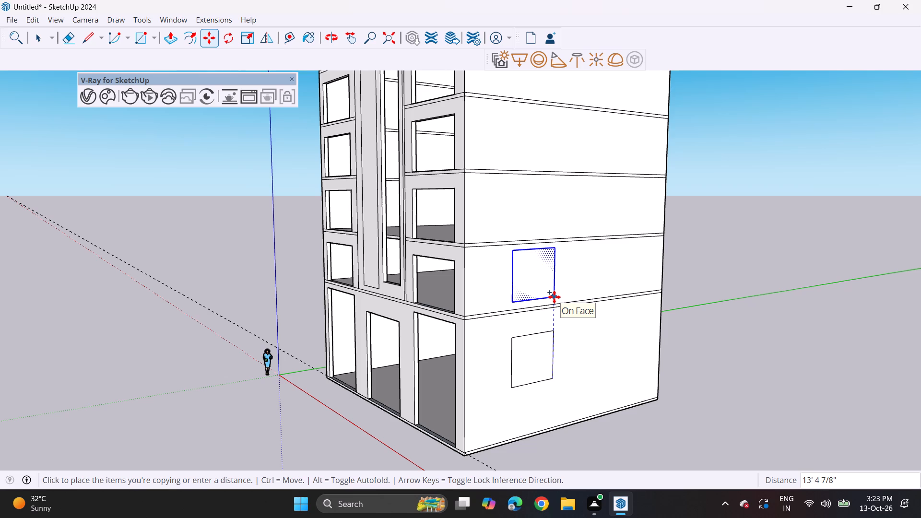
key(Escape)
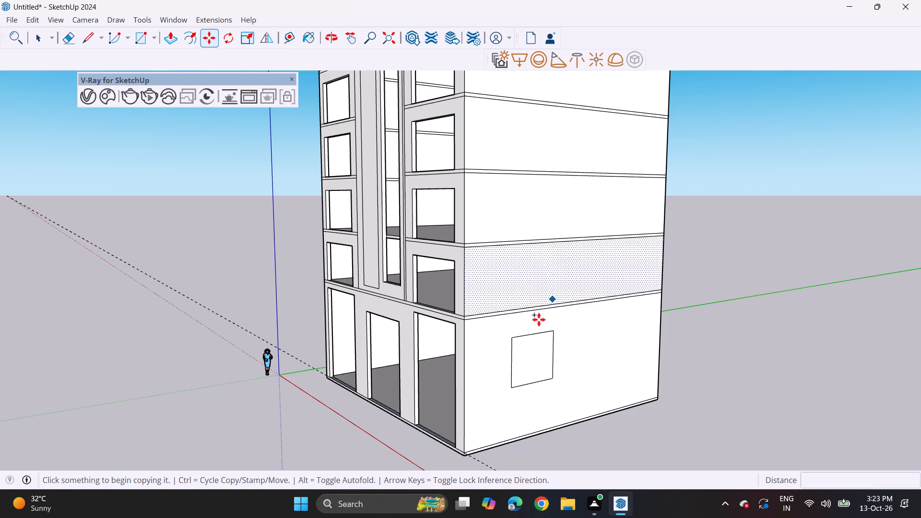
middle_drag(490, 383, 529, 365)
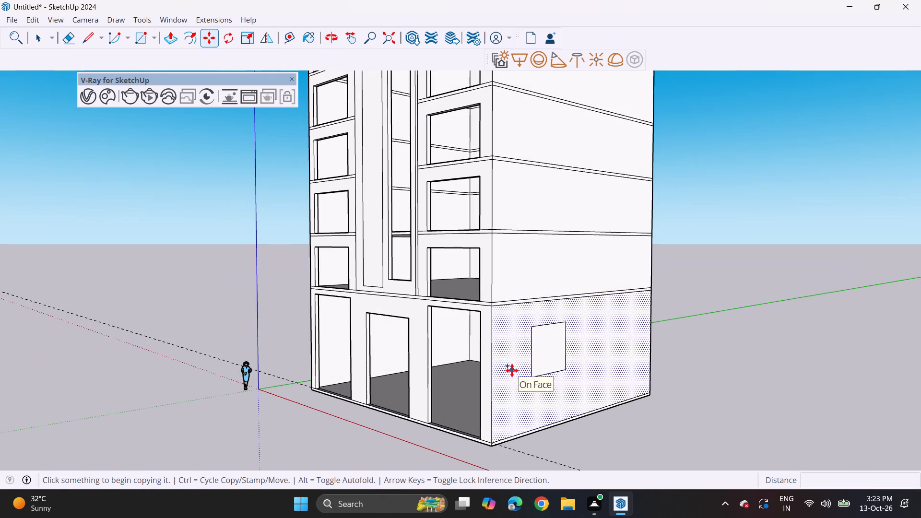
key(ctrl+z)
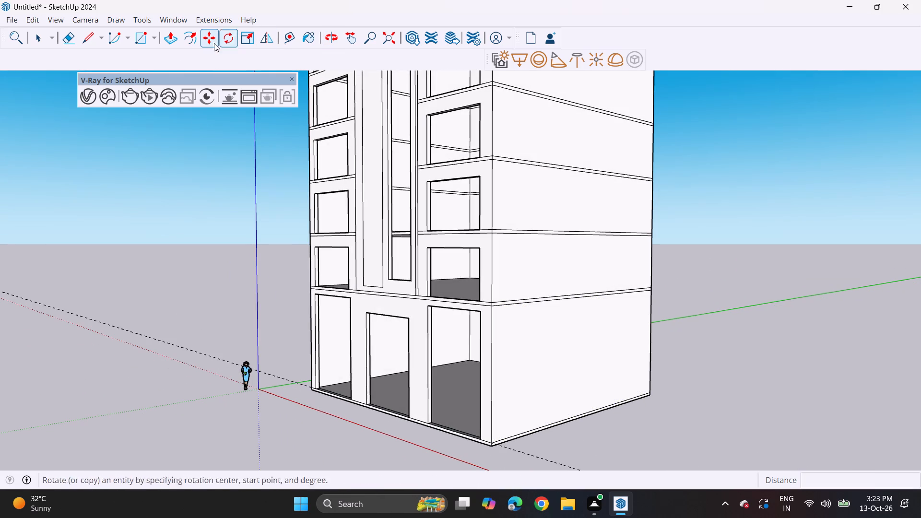
Draw a window rectangle about 6' 2 1/2" by 7' 8 3/8" on the side wall's ground storey, nearer the front corner.
click(137, 40)
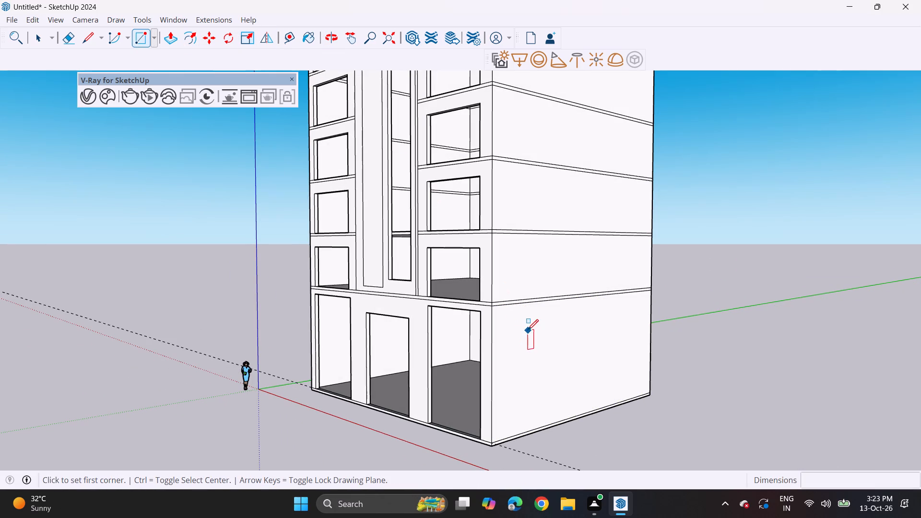
click(540, 329)
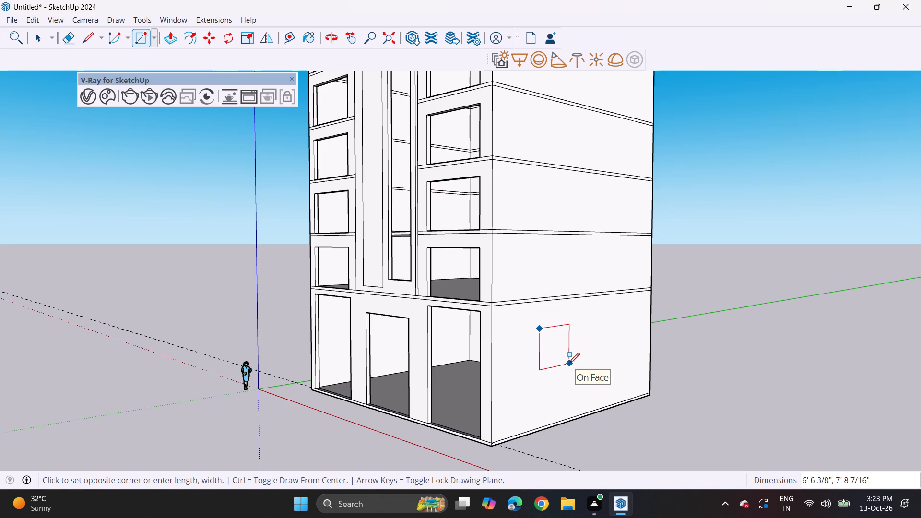
click(569, 362)
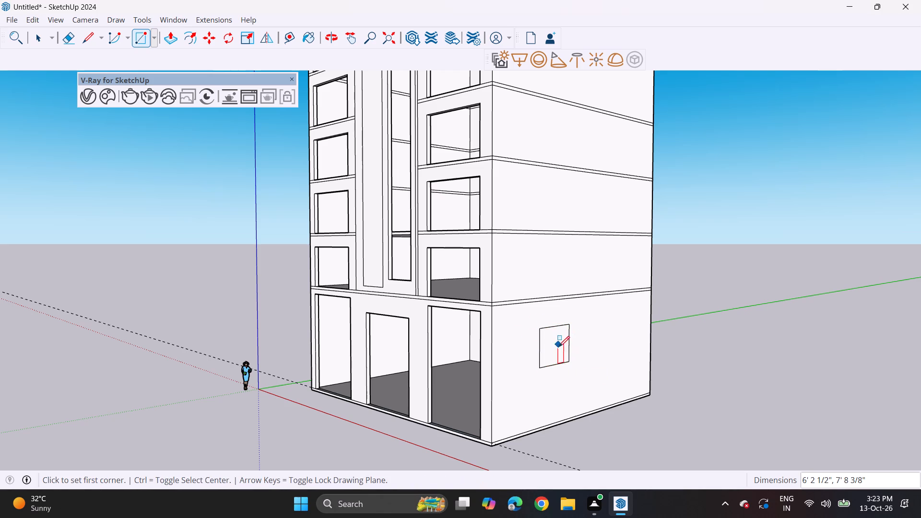
Copy the side-wall window rectangle straight up to the three storeys above, the first about 12' 10 5/16" and the second 10' 6" higher.
key(space)
double_click(557, 349)
key(m)
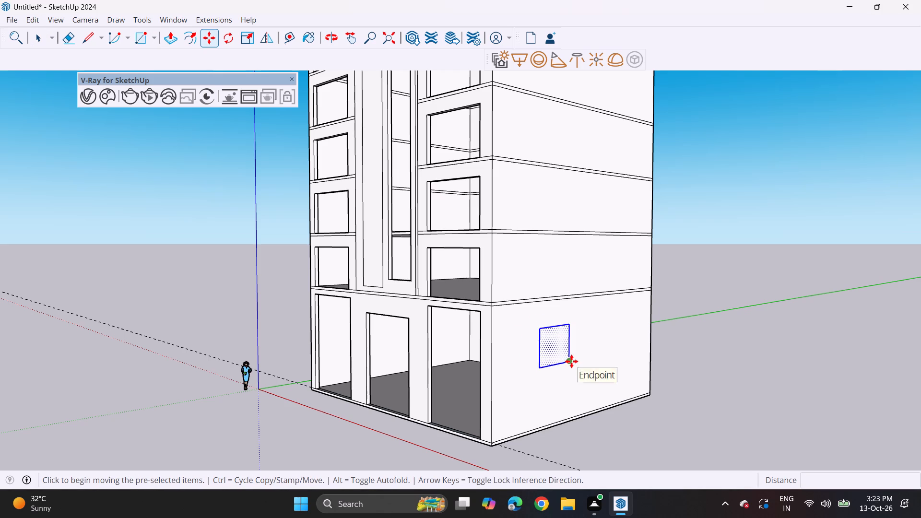
click(571, 361)
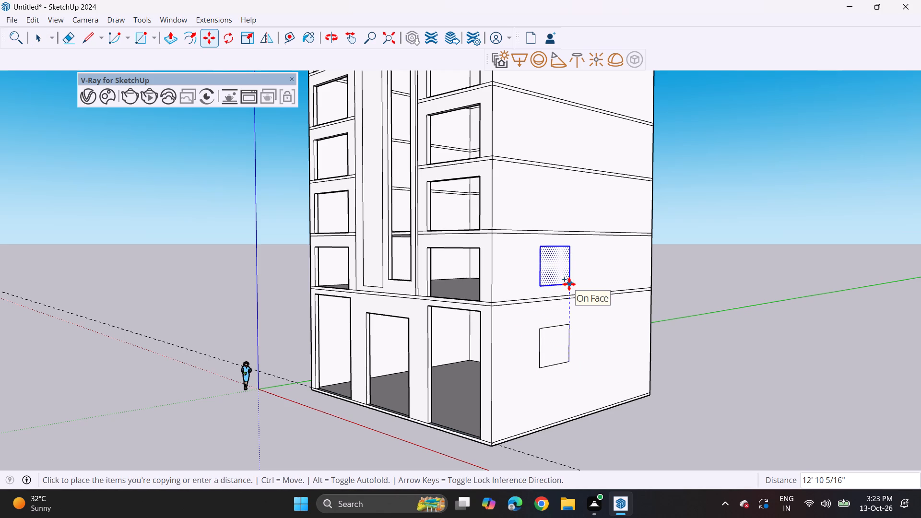
click(569, 284)
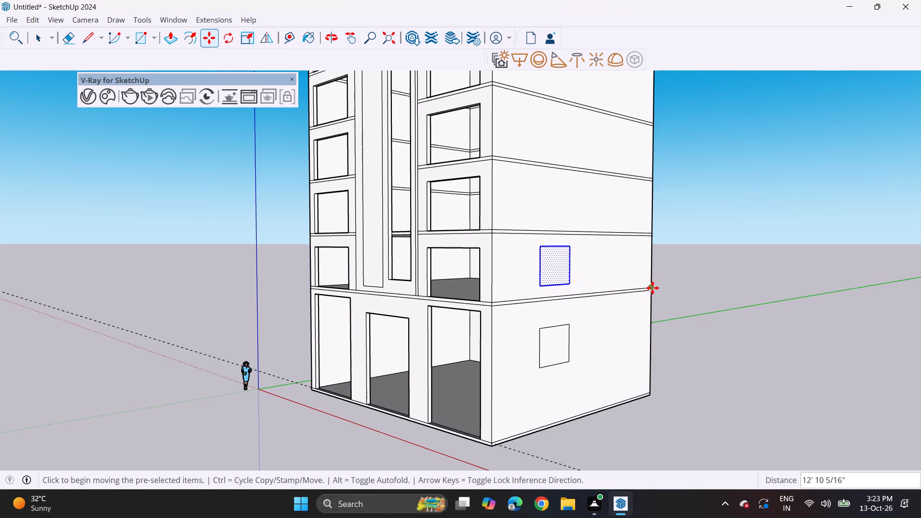
click(652, 288)
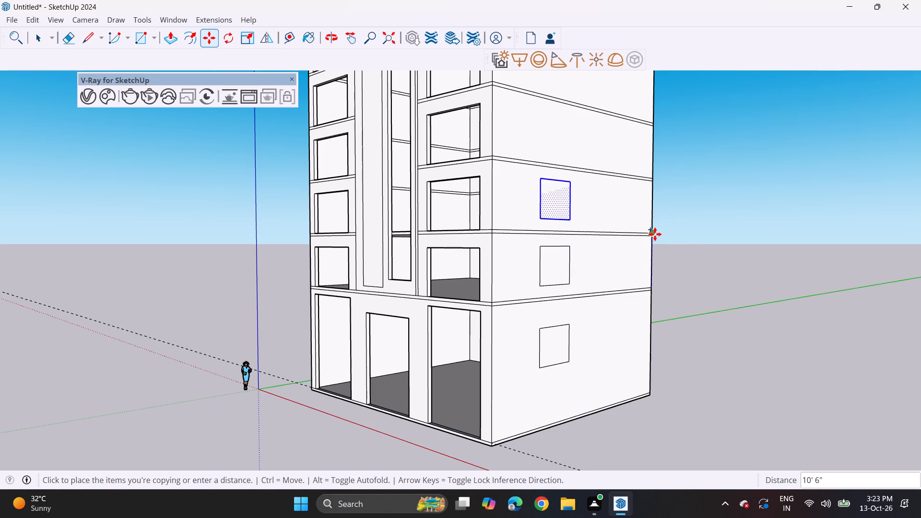
click(655, 234)
click(654, 235)
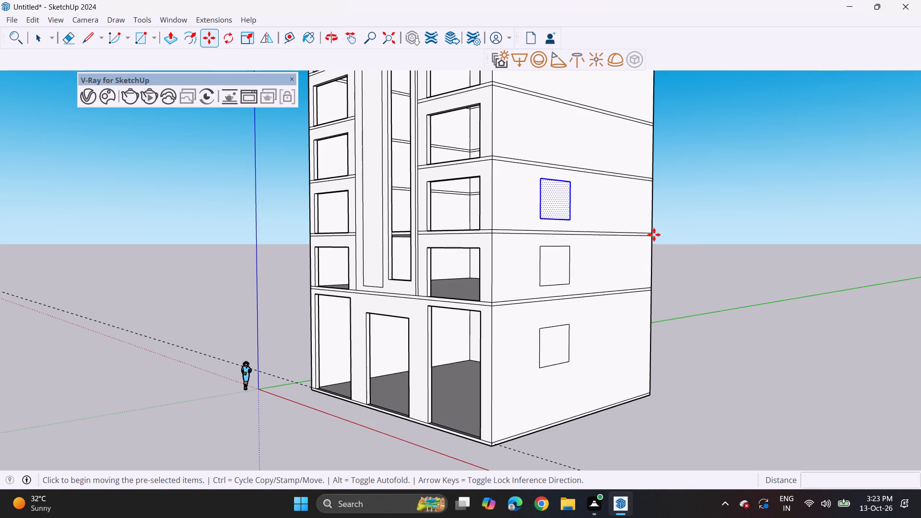
click(654, 179)
Continue copying the window rectangle up the side wall at 10' 6" intervals onto the five remaining storeys to the top.
shift+middle_drag(640, 183, 593, 374)
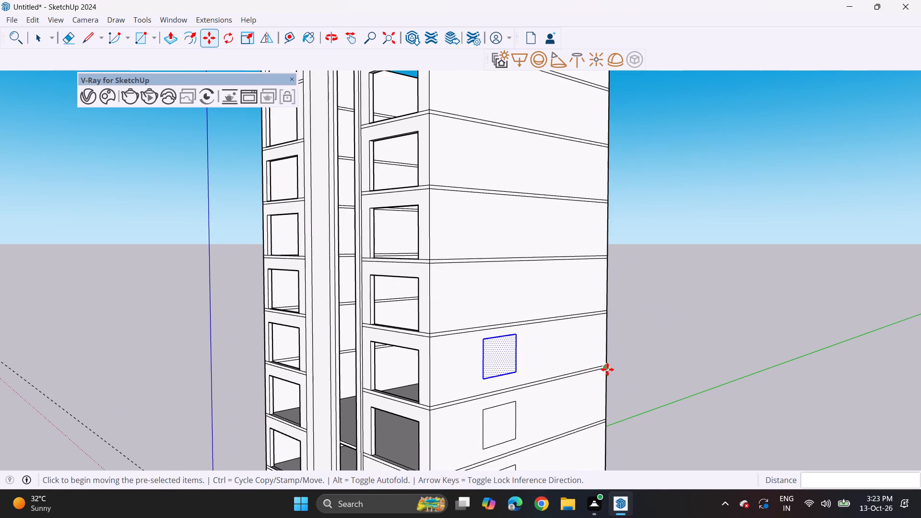
click(606, 362)
click(607, 308)
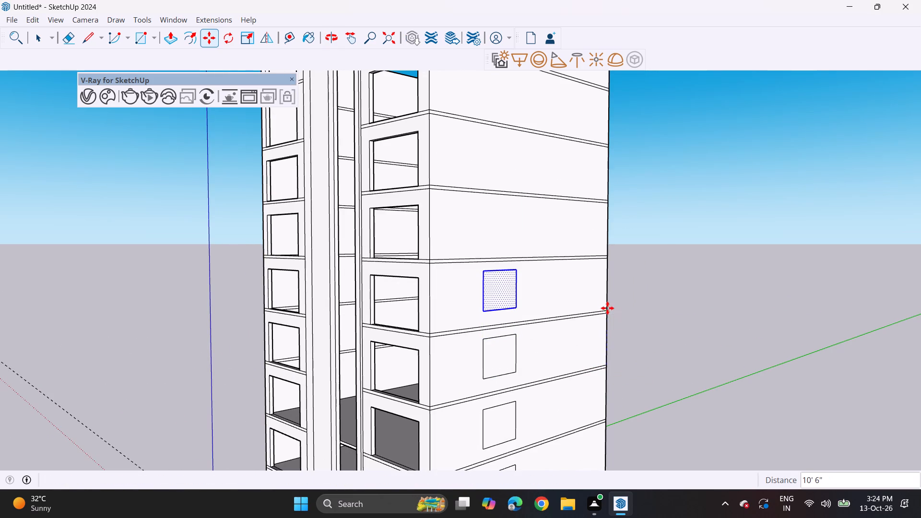
click(609, 310)
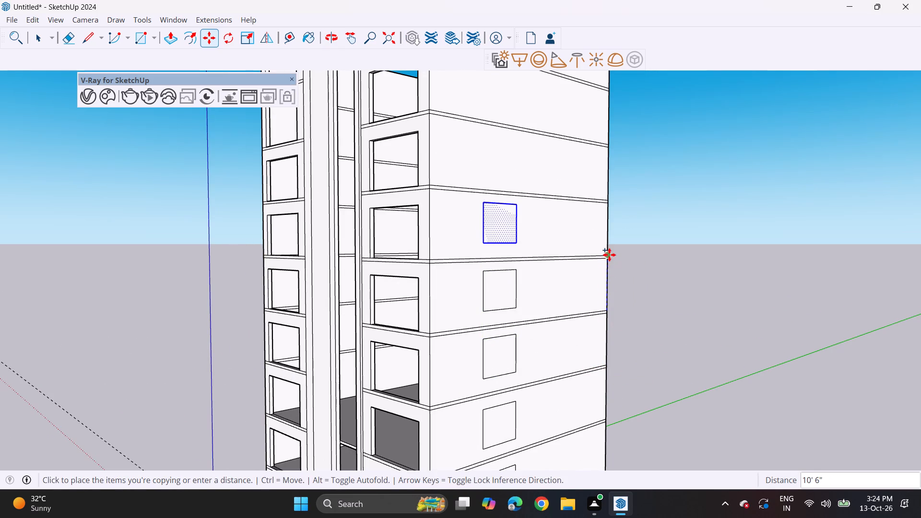
click(609, 255)
click(611, 257)
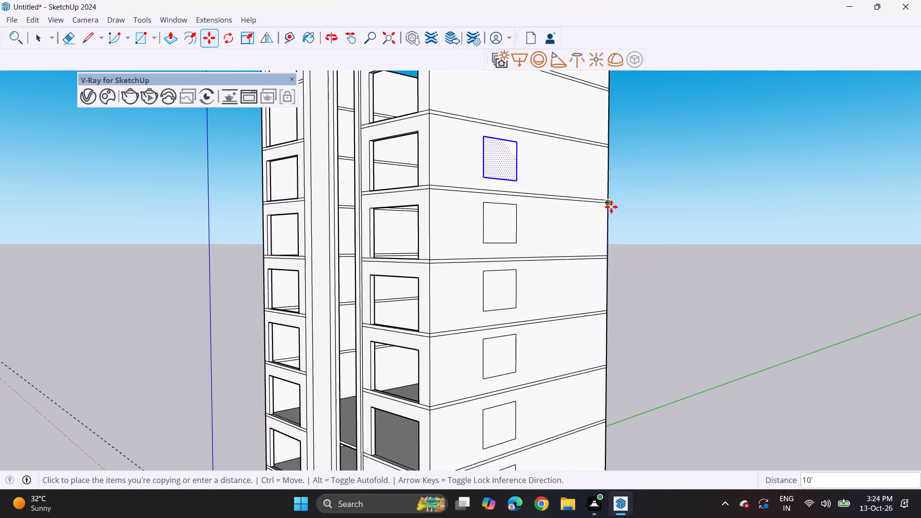
click(611, 199)
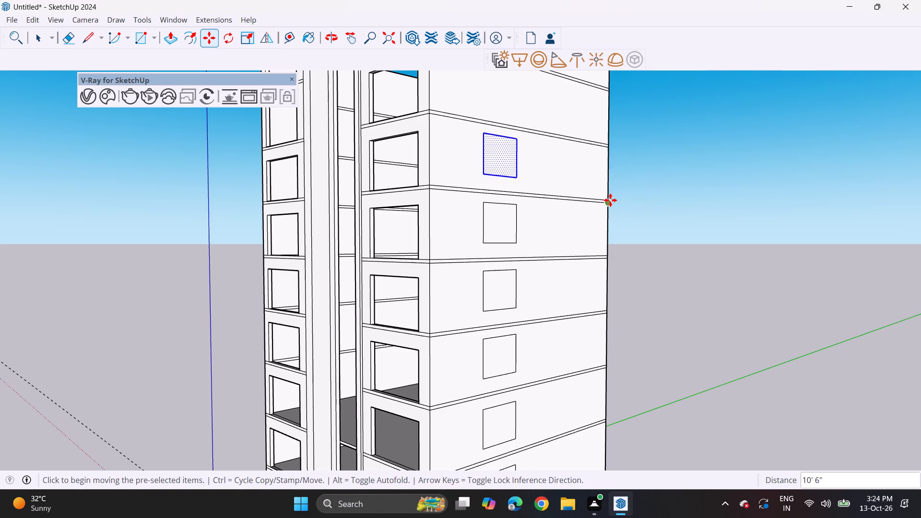
click(610, 200)
shift+middle_drag(622, 177, 615, 253)
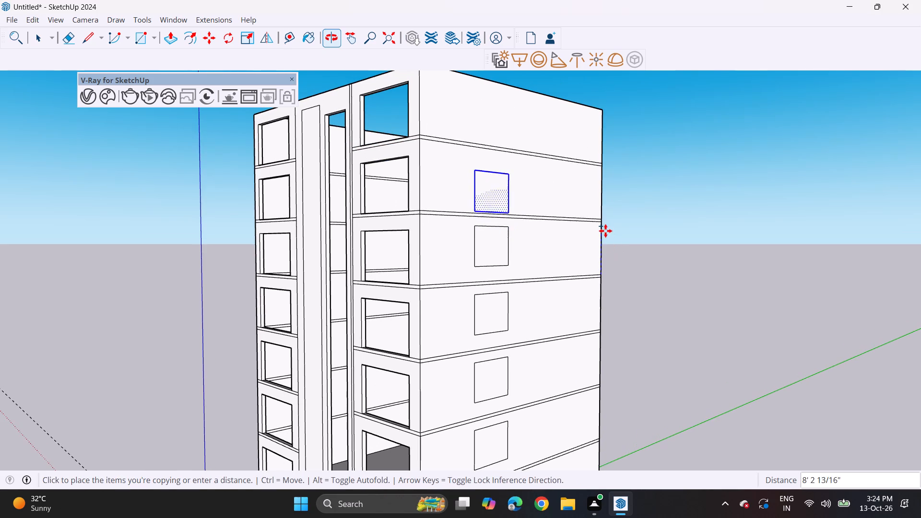
click(604, 217)
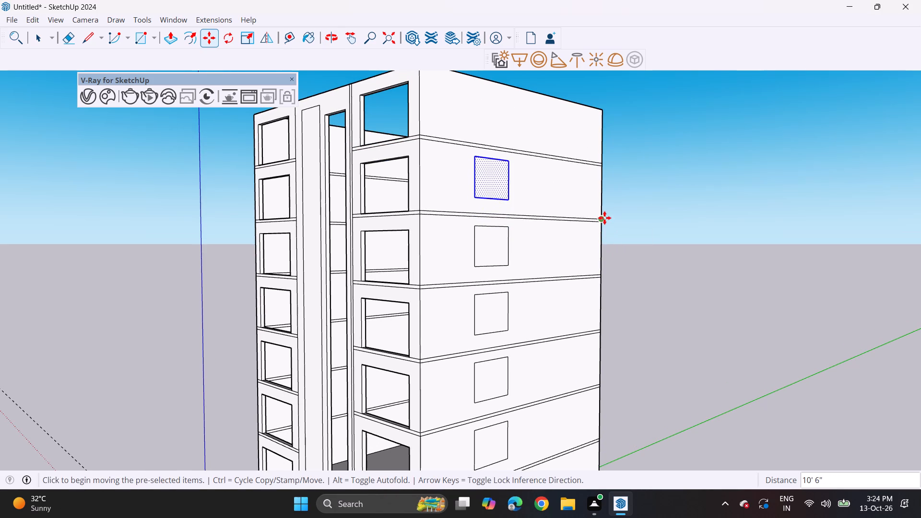
click(604, 218)
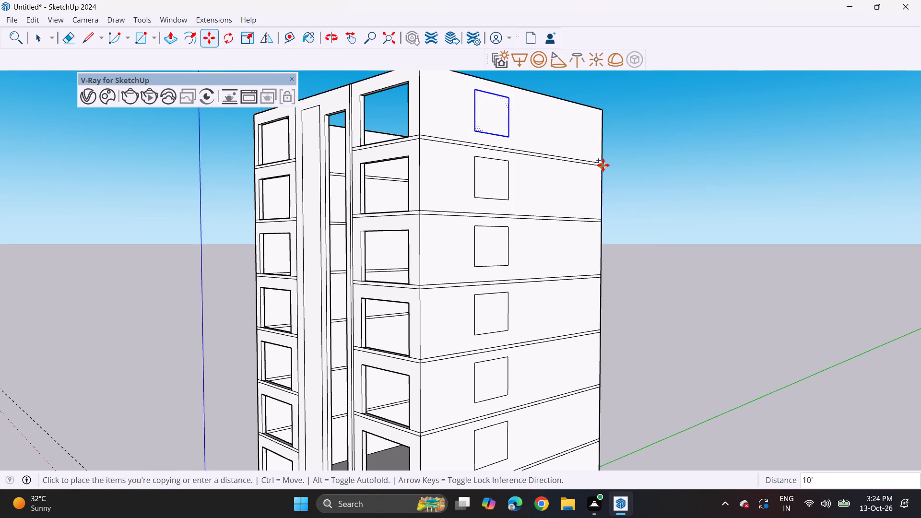
click(603, 164)
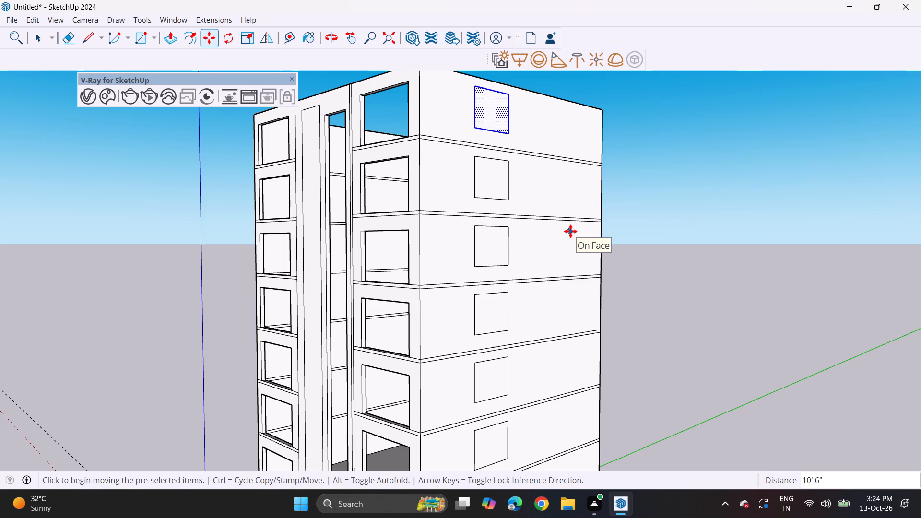
Draw a 104' vertical line down the side wall from its top edge to the base, just behind the window column.
scroll(570, 231, down, 5)
middle_drag(564, 353, 383, 354)
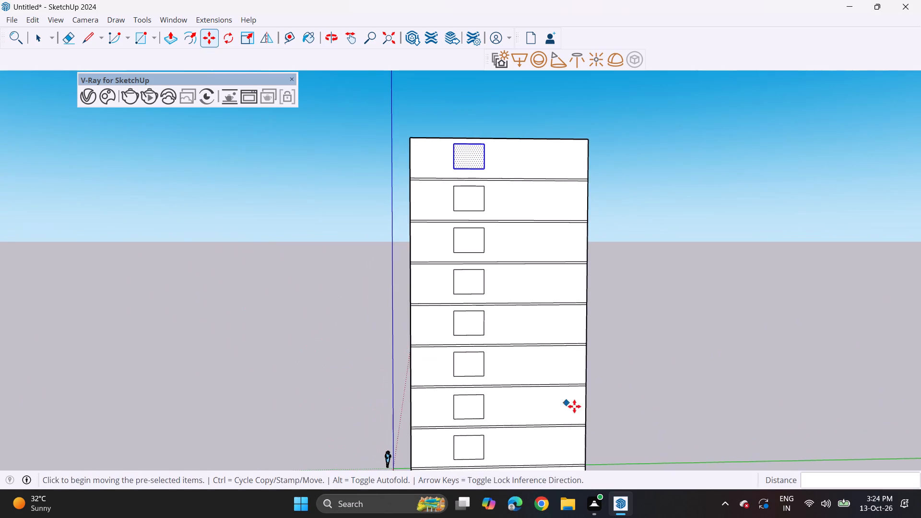
shift+middle_drag(557, 382, 552, 340)
scroll(545, 334, down, 3)
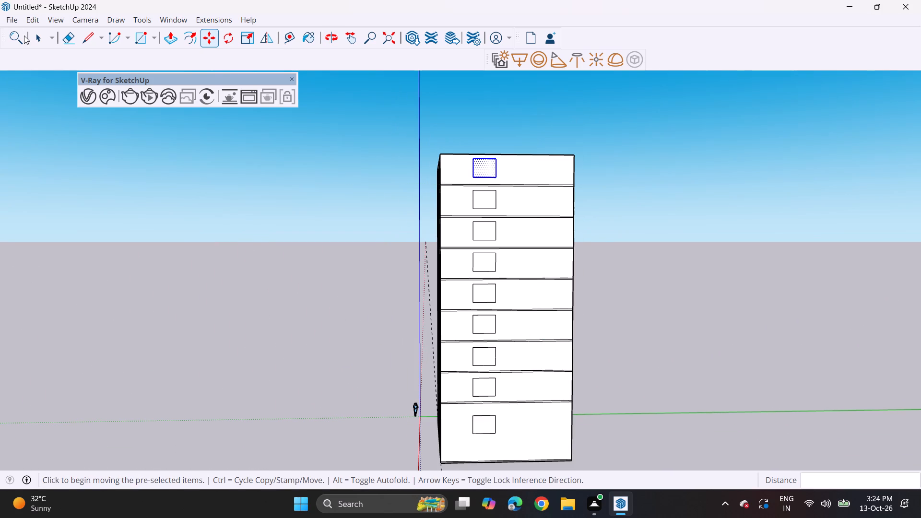
click(93, 34)
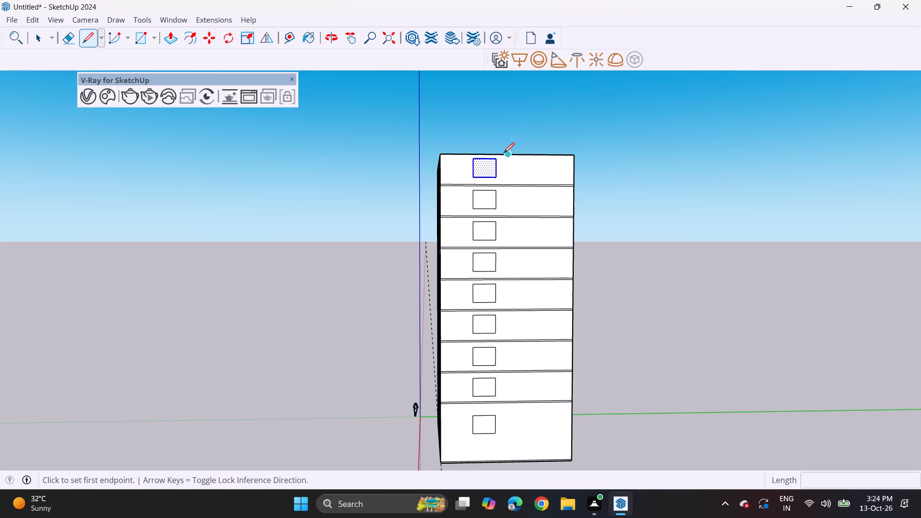
click(500, 155)
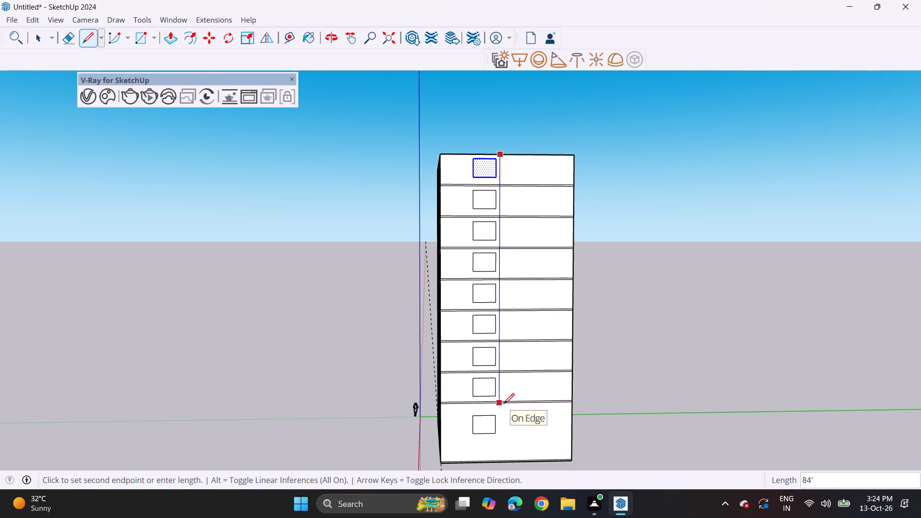
click(498, 459)
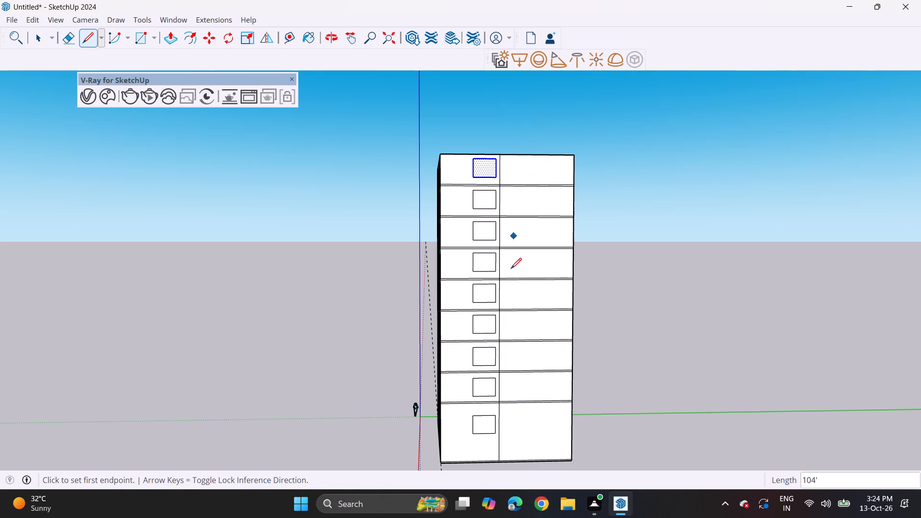
Select all nine side-wall window rectangles and move them together about 4' 9 1/2" toward the front corner.
scroll(493, 320, up, 2)
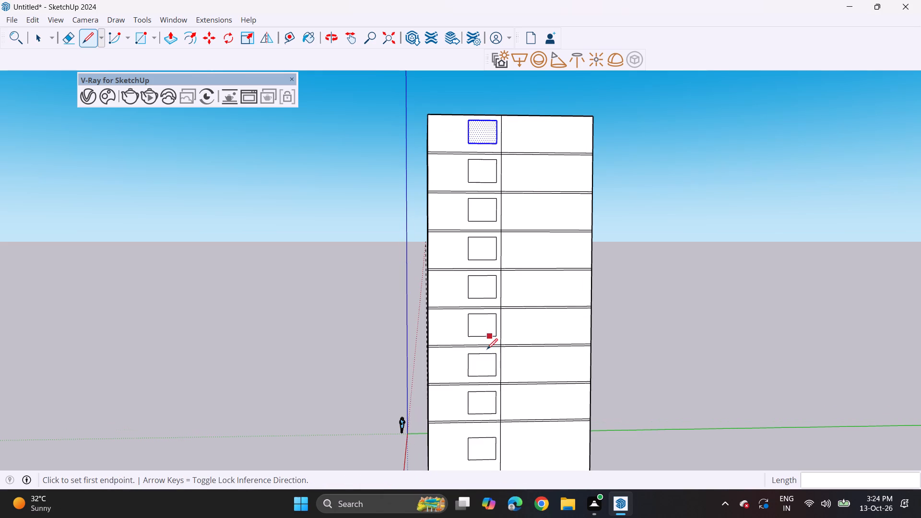
key(space)
click(477, 445)
click(477, 445)
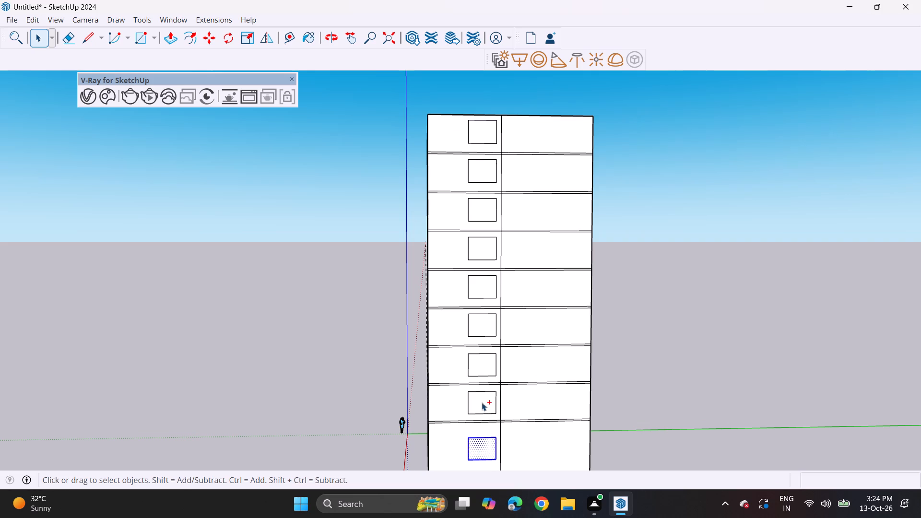
ctrl+double_click(482, 402)
ctrl+double_click(484, 361)
ctrl+double_click(485, 330)
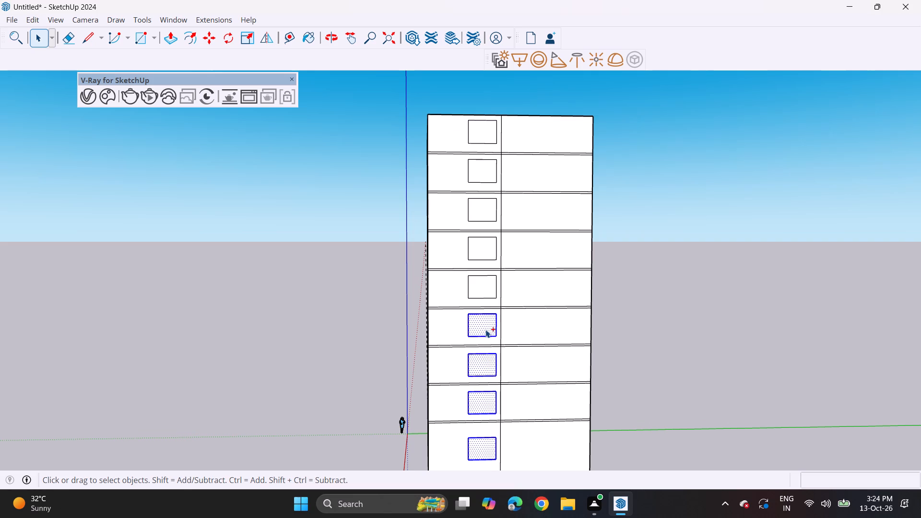
ctrl+double_click(489, 283)
ctrl+double_click(485, 250)
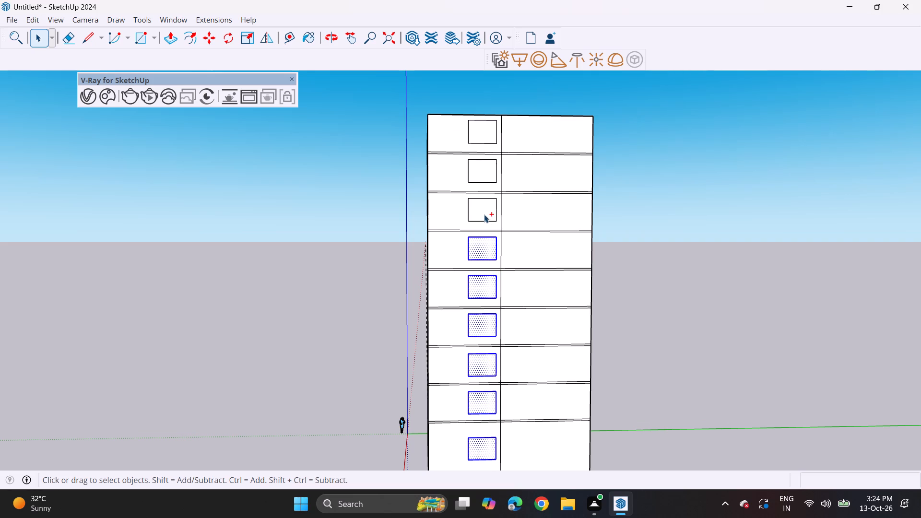
ctrl+double_click(484, 214)
ctrl+double_click(493, 165)
ctrl+double_click(489, 133)
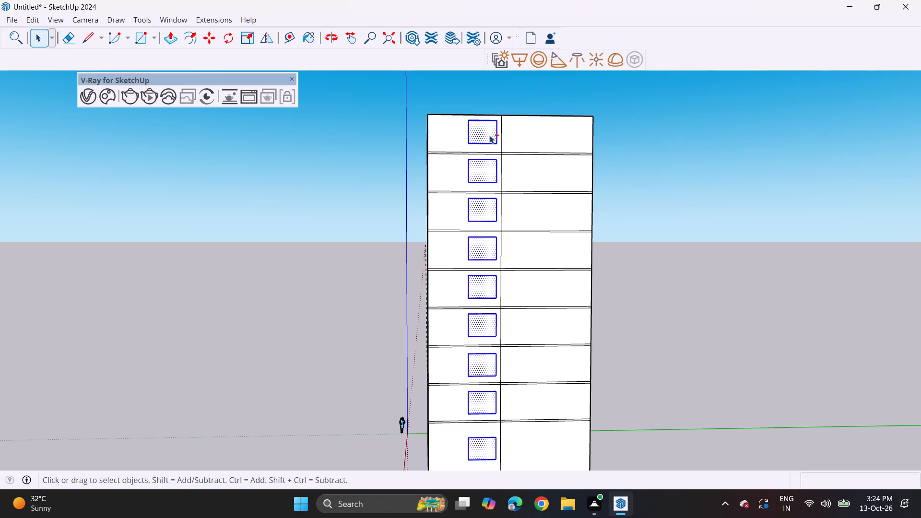
scroll(488, 387, down, 2)
shift+middle_drag(496, 439, 500, 312)
scroll(494, 333, up, 2)
key(m)
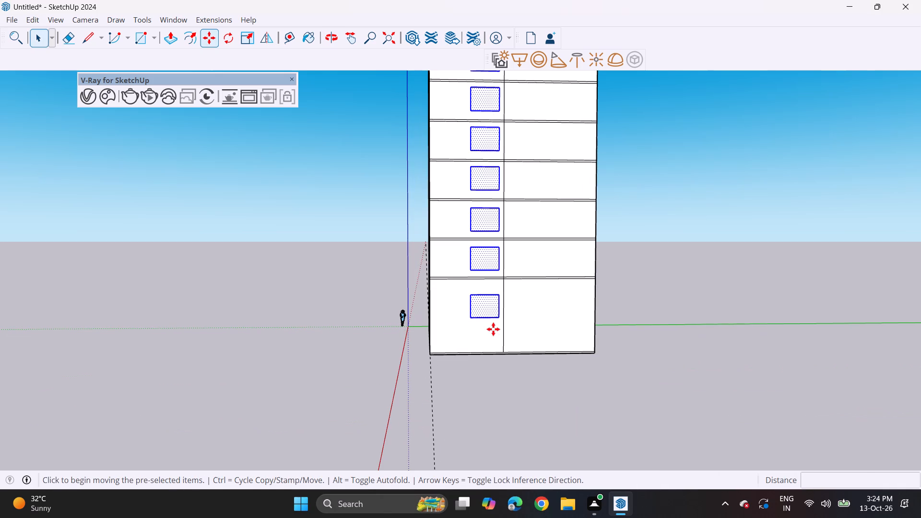
scroll(497, 318, up, 4)
click(497, 318)
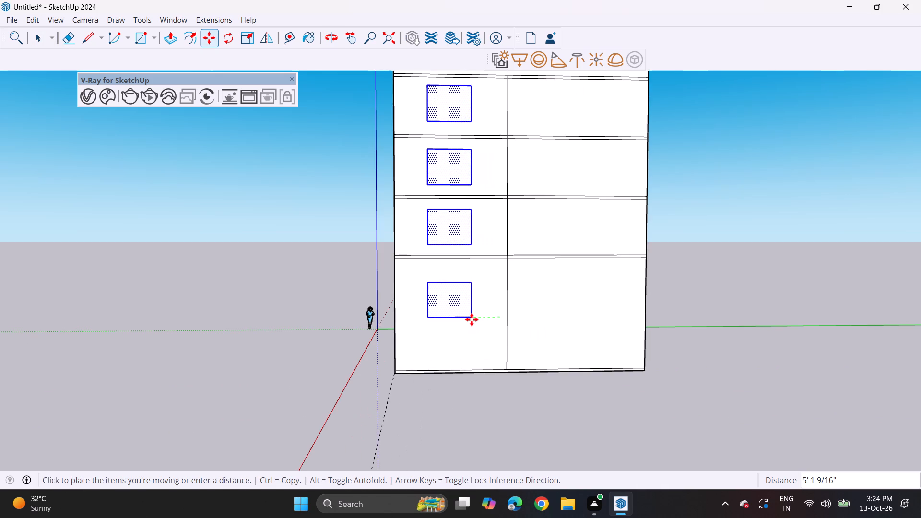
click(473, 322)
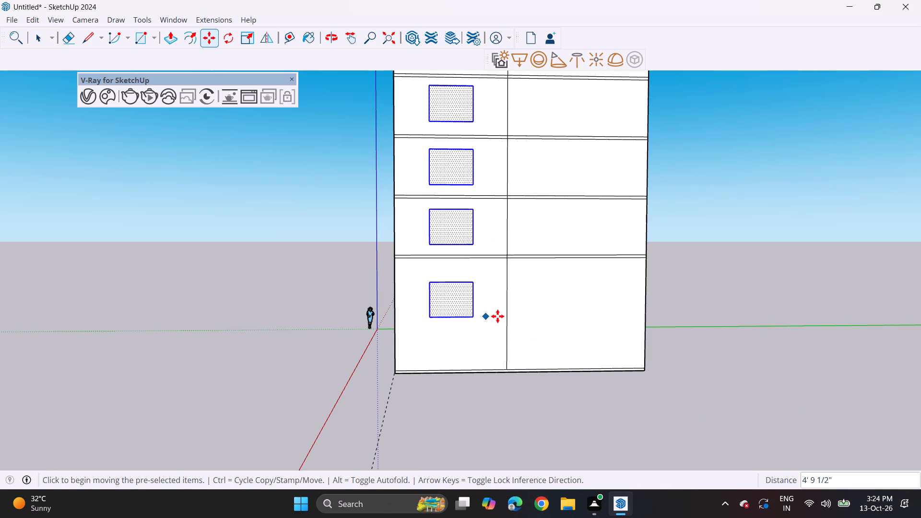
Delete the side wall's vertical line through the ground storey, the first slab band and the storey above.
key(space)
click(507, 338)
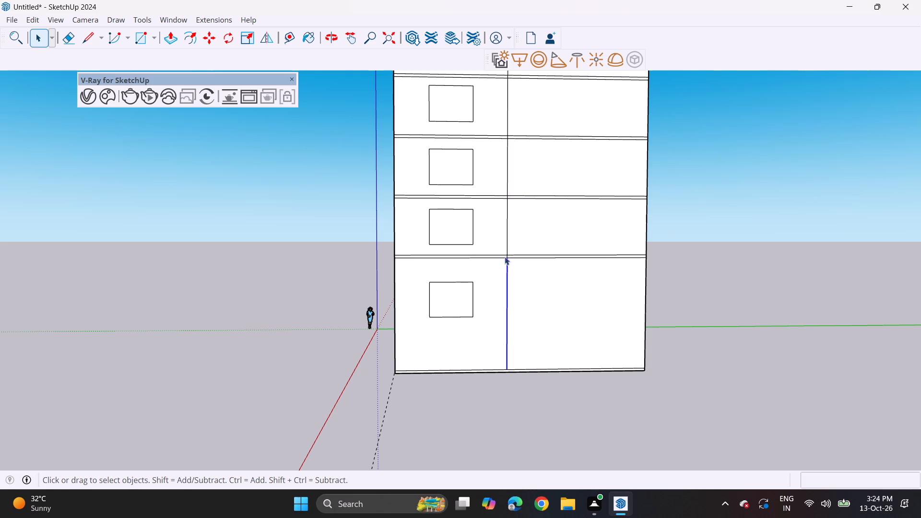
scroll(505, 287, up, 9)
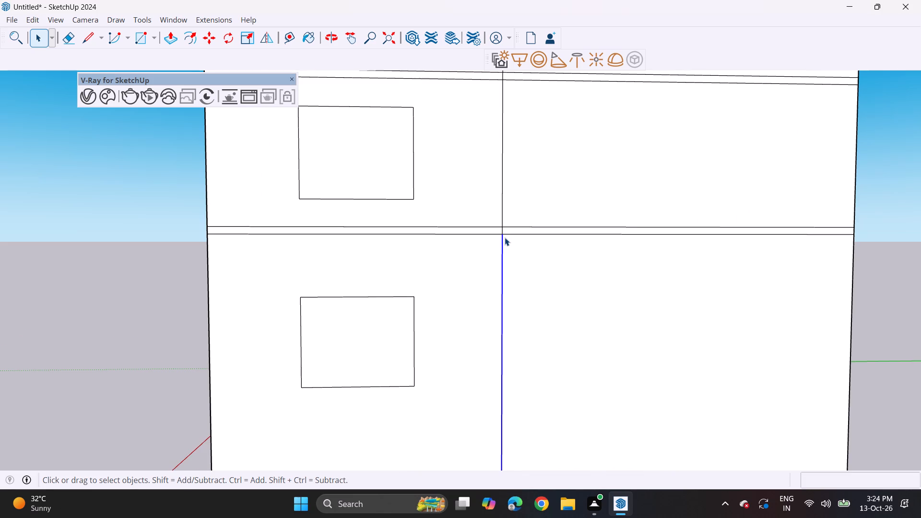
scroll(505, 237, up, 2)
key(Delete)
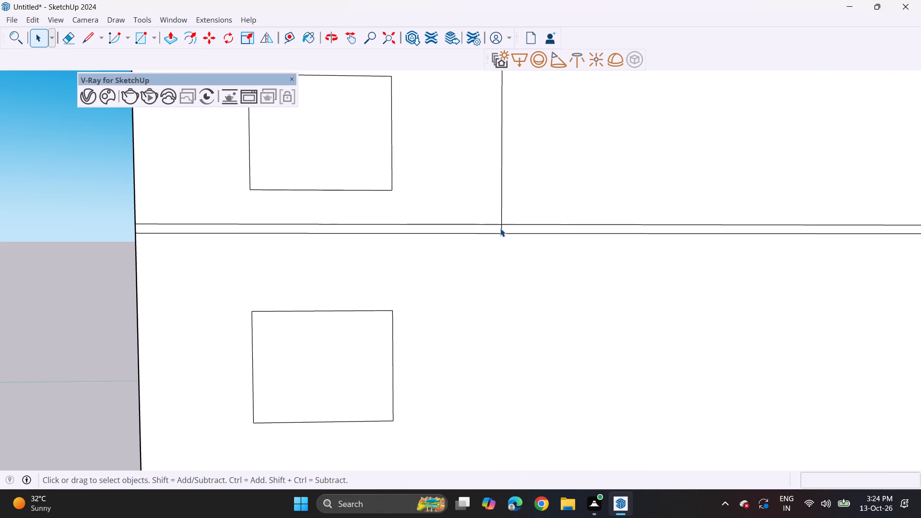
click(500, 229)
key(Delete)
key(ctrl+z)
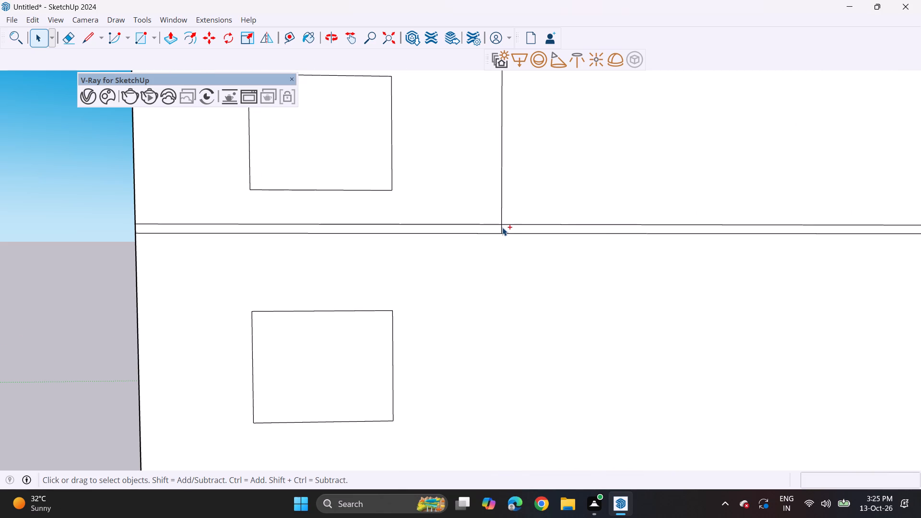
click(502, 227)
key(Delete)
click(501, 218)
key(Delete)
scroll(369, 123, down, 2)
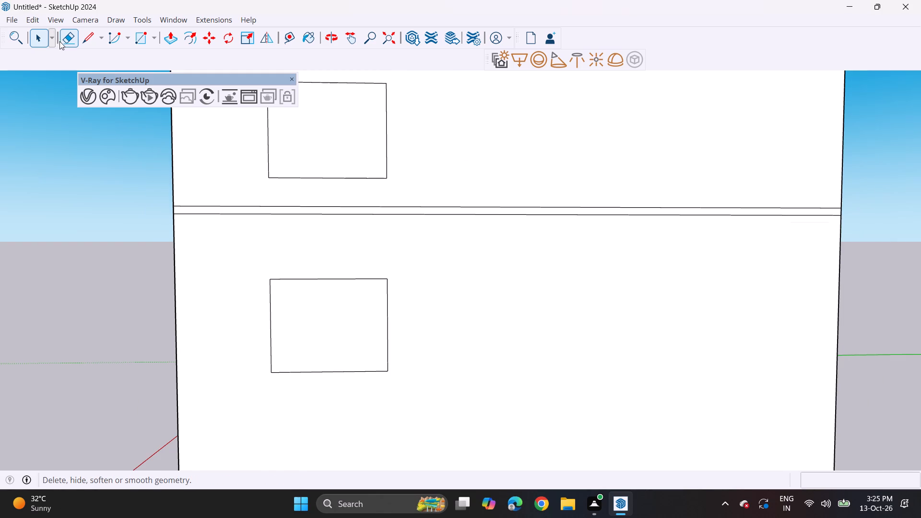
Erase the vertical line's segments through the side wall's third, fourth and fifth storeys, including the slab bands beneath them.
click(68, 38)
shift+middle_drag(331, 219, 299, 436)
shift+middle_drag(398, 268, 398, 328)
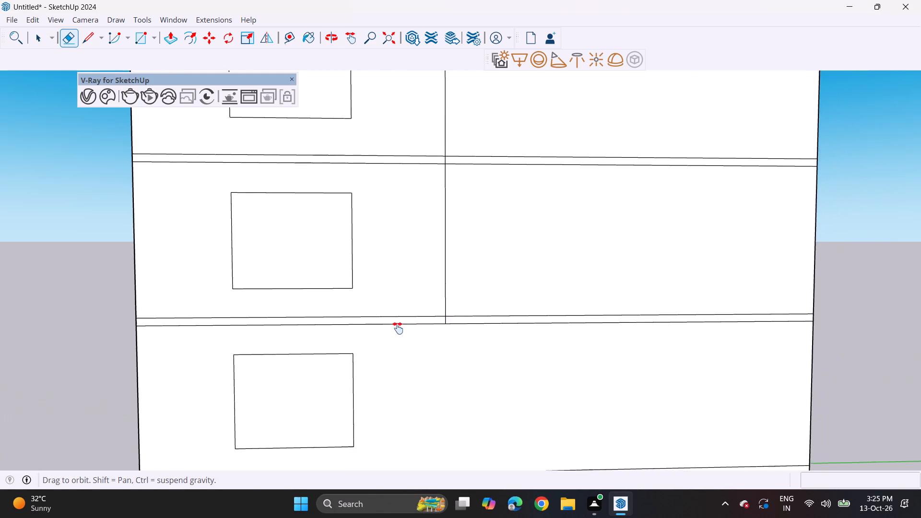
shift+middle_drag(398, 328, 398, 329)
scroll(479, 287, up, 4)
drag(470, 278, 436, 285)
drag(420, 293, 477, 285)
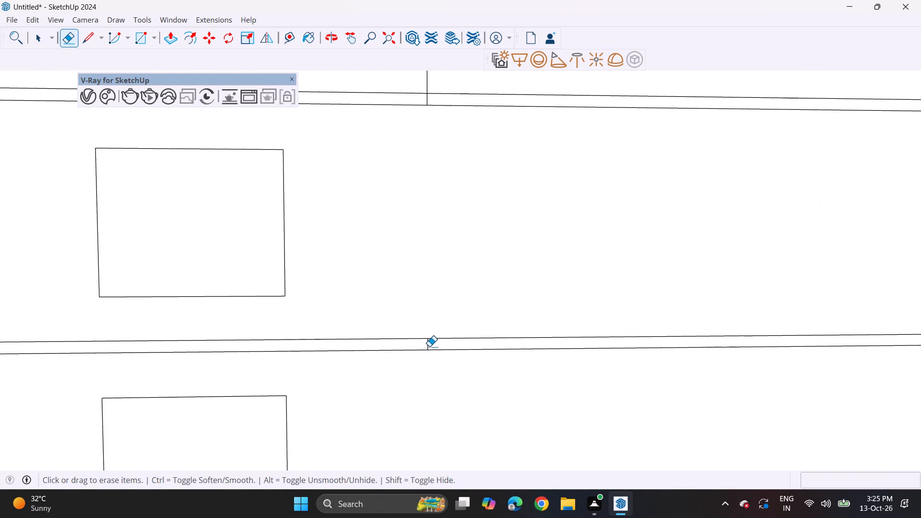
click(429, 346)
shift+middle_drag(436, 163, 436, 353)
scroll(424, 292, up, 2)
drag(424, 292, 441, 289)
drag(425, 257, 450, 253)
scroll(437, 187, down, 5)
shift+middle_drag(432, 165, 387, 435)
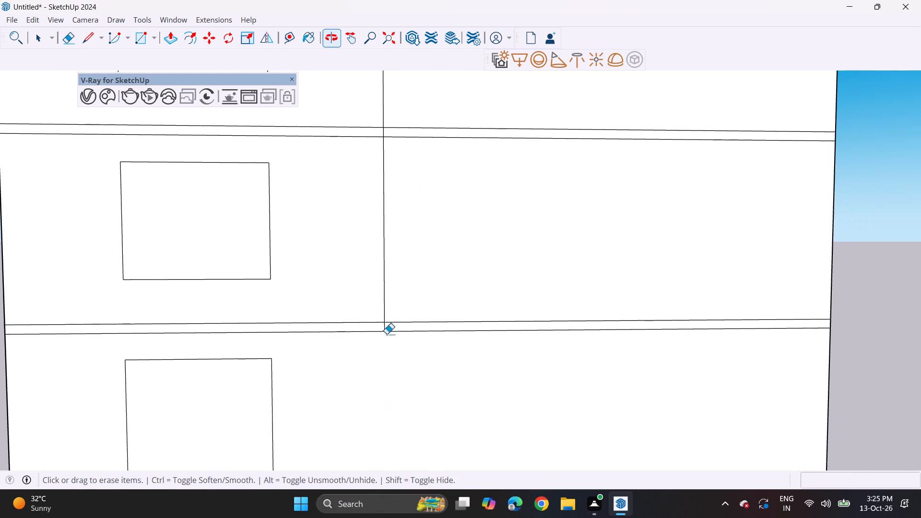
drag(405, 269, 396, 270)
click(380, 301)
drag(381, 308, 412, 303)
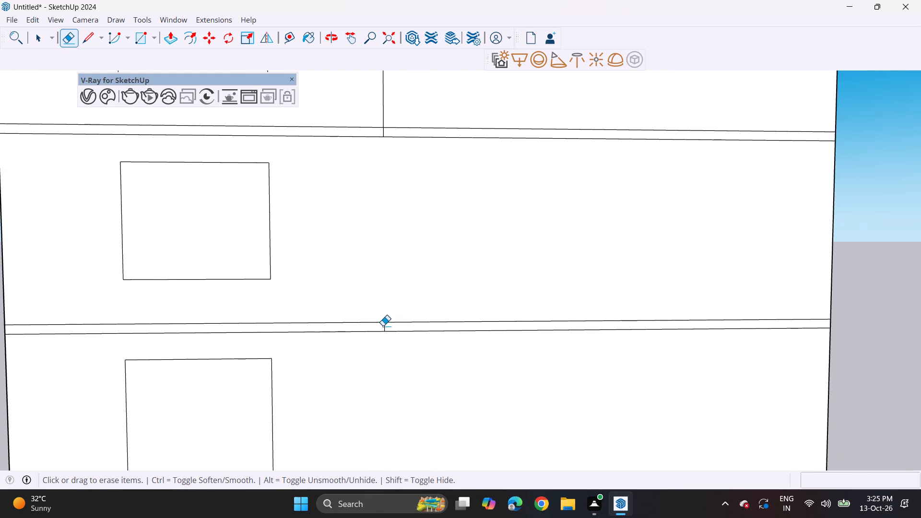
click(385, 326)
Erase the rest of the vertical line from the sixth storey to the wall's top, including the pieces crossing the slab bands.
shift+middle_drag(396, 211, 422, 416)
scroll(410, 325, up, 3)
click(410, 323)
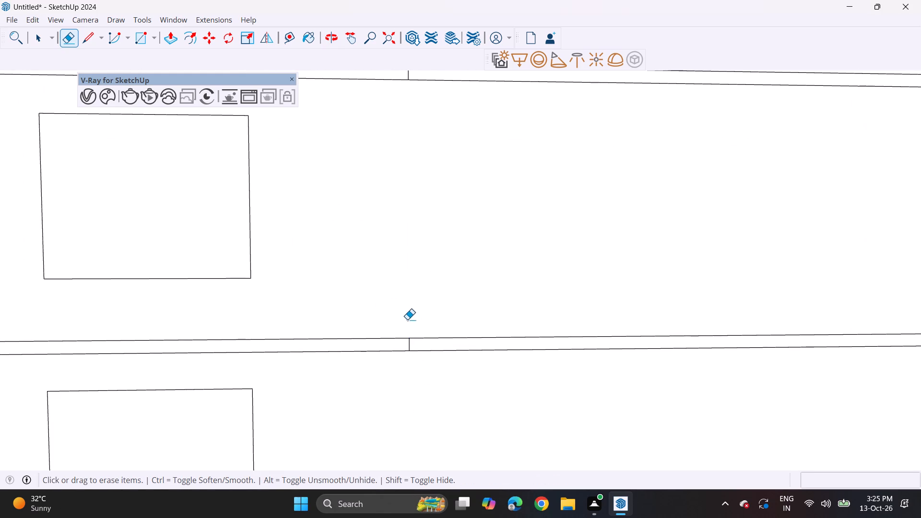
click(409, 343)
shift+middle_drag(413, 207, 412, 457)
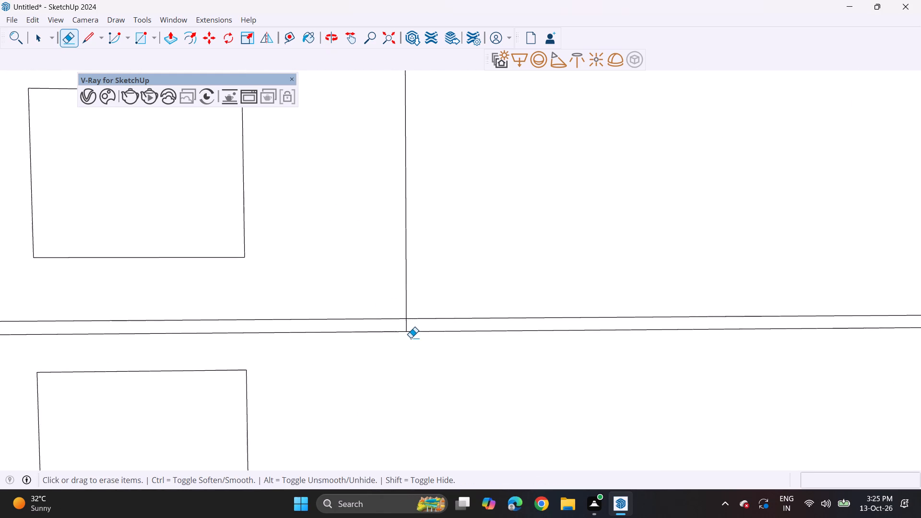
scroll(411, 338, up, 3)
click(406, 324)
click(405, 285)
scroll(405, 232, down, 6)
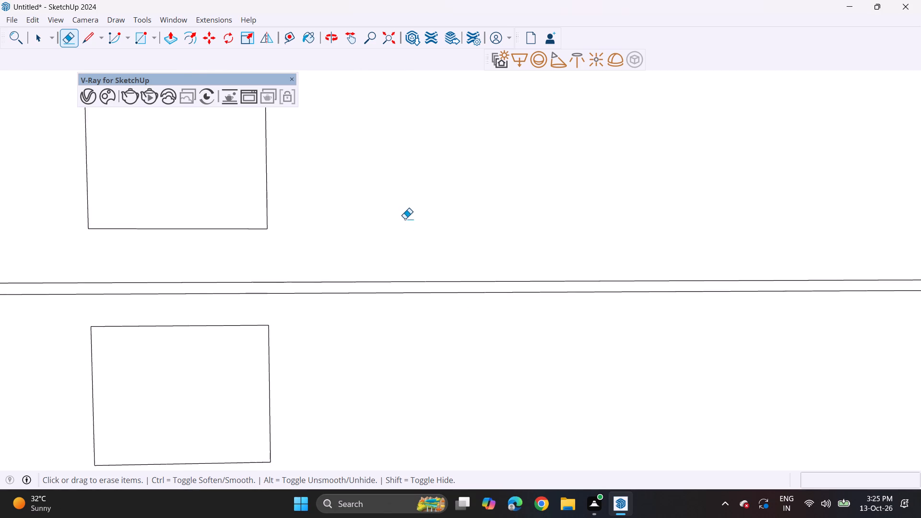
scroll(405, 219, down, 1)
shift+middle_drag(405, 204, 405, 445)
drag(428, 269, 396, 269)
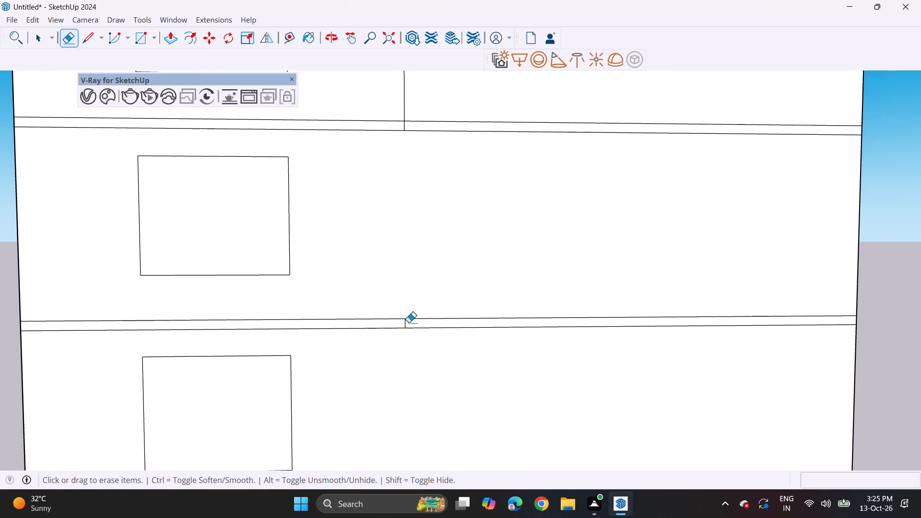
click(406, 324)
shift+middle_drag(414, 212, 431, 355)
scroll(425, 288, up, 2)
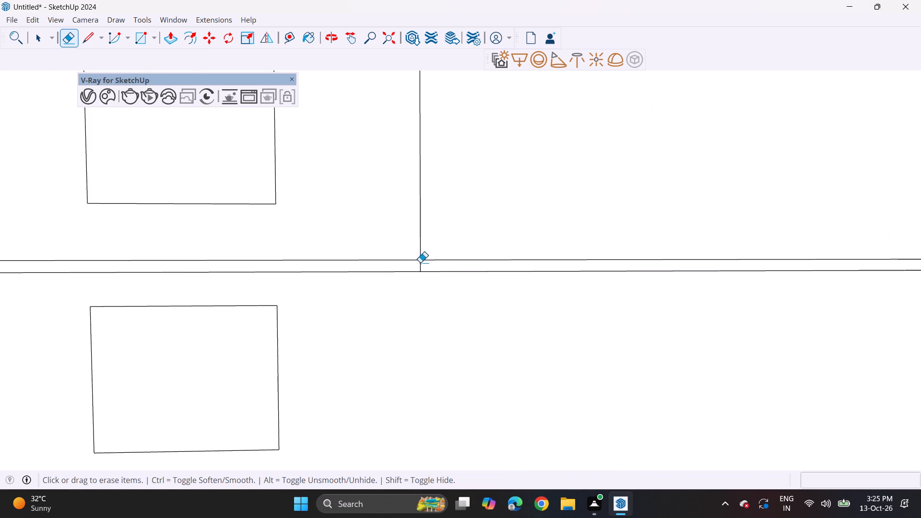
click(420, 269)
click(422, 240)
shift+scroll(419, 221, down, 4)
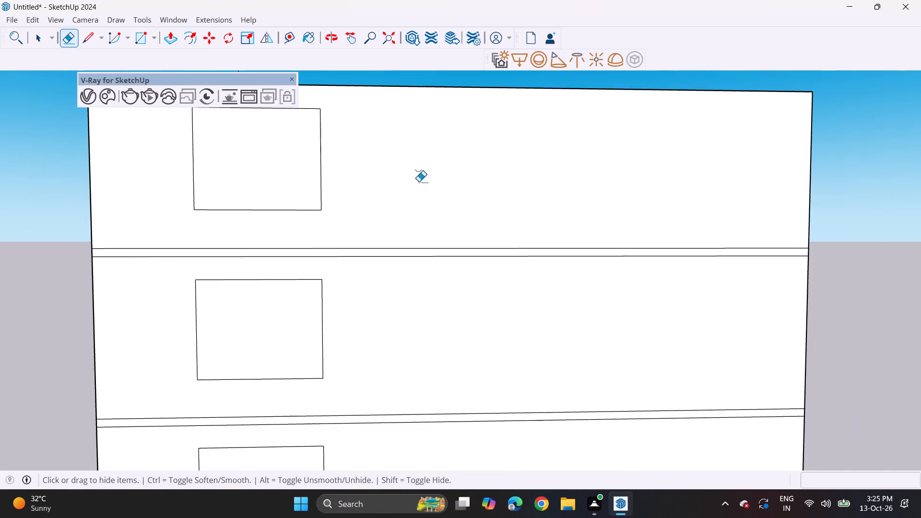
shift+middle_drag(421, 190, 443, 452)
middle_drag(462, 404, 472, 178)
scroll(462, 214, down, 5)
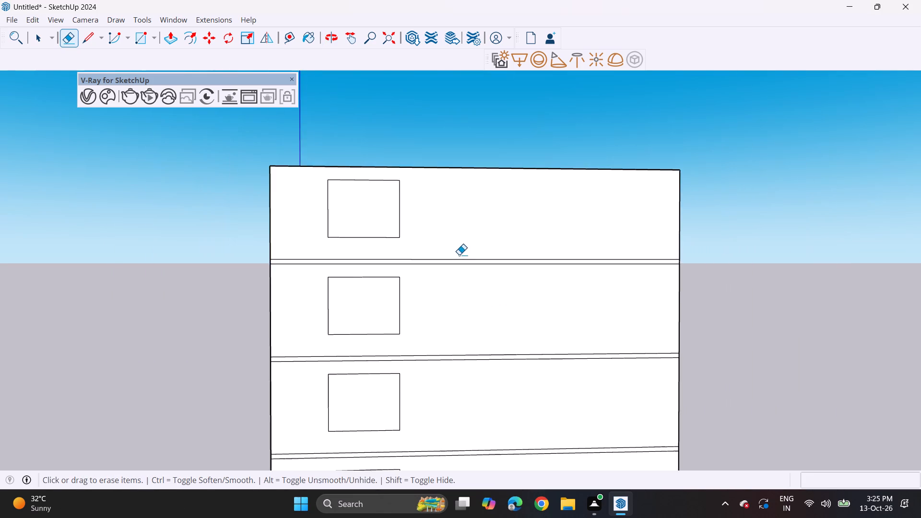
scroll(459, 255, down, 16)
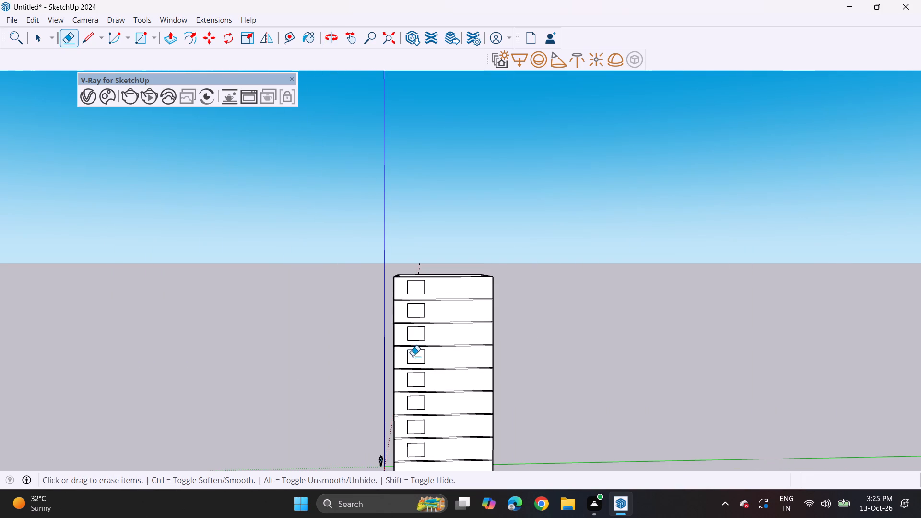
Draw a 104' vertical line from the side wall's top edge to its base, just behind the moved window column.
click(83, 41)
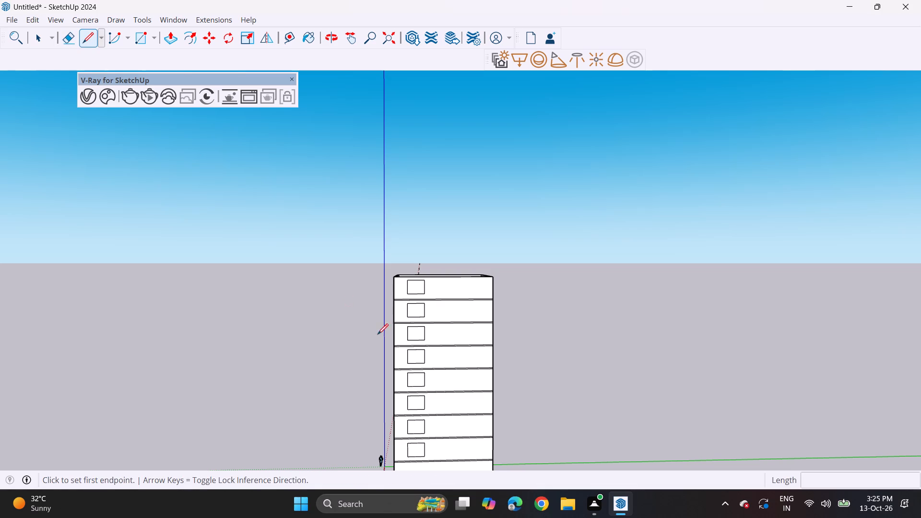
middle_drag(385, 338, 391, 241)
scroll(424, 213, up, 3)
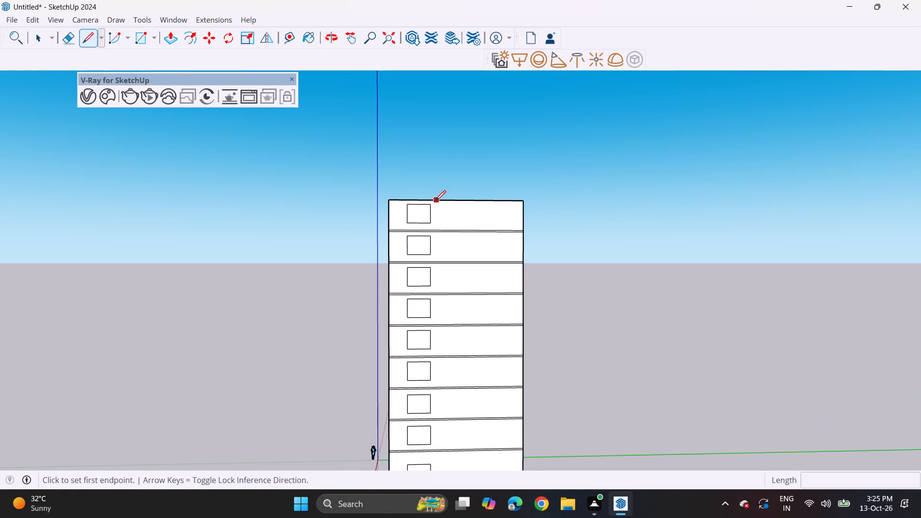
click(435, 201)
shift+middle_drag(451, 413, 442, 271)
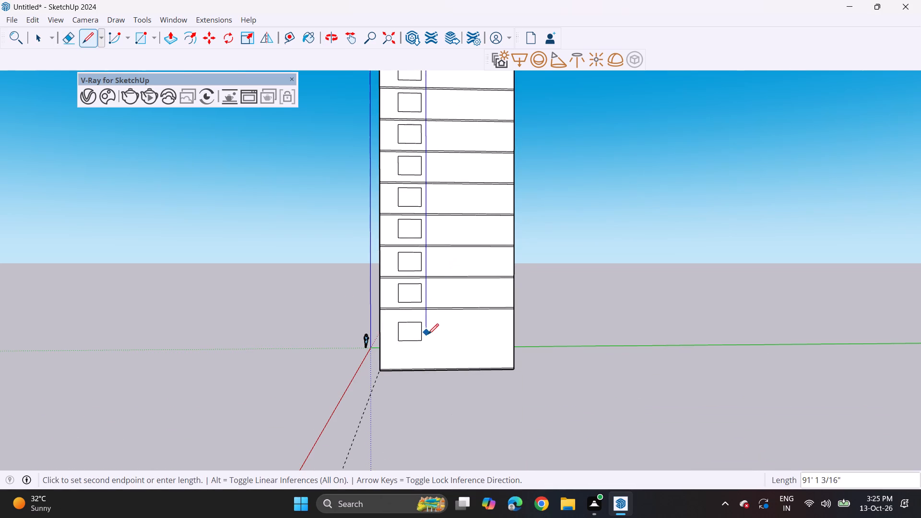
click(429, 367)
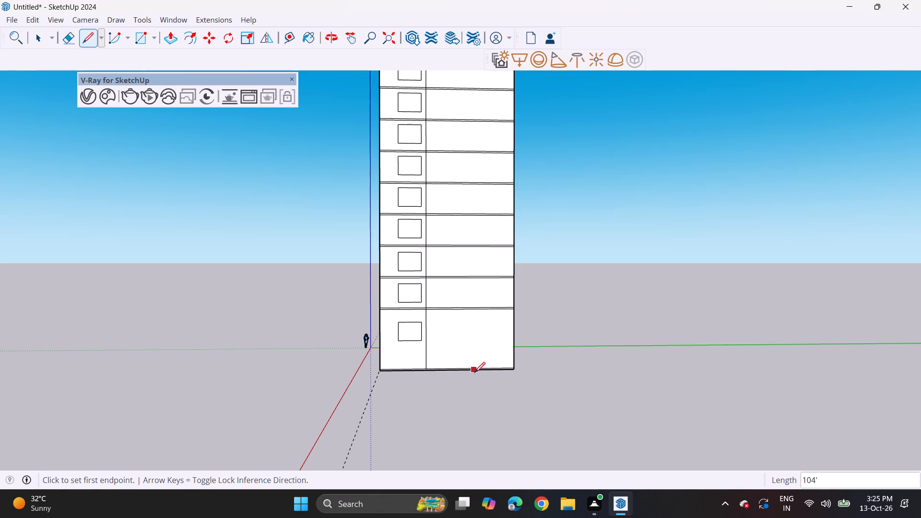
Draw two more full-height vertical lines farther back on the side wall, the last midway between the second line and the rear edge.
click(462, 367)
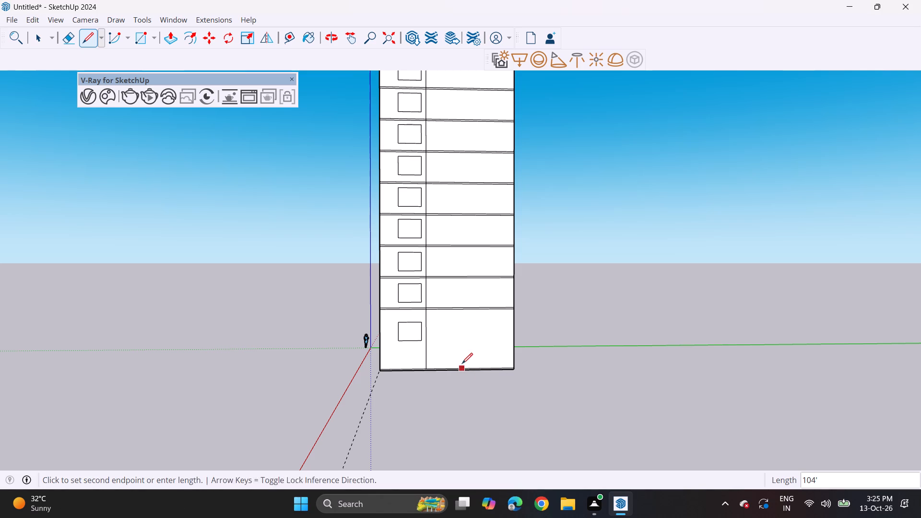
shift+middle_drag(439, 230, 417, 408)
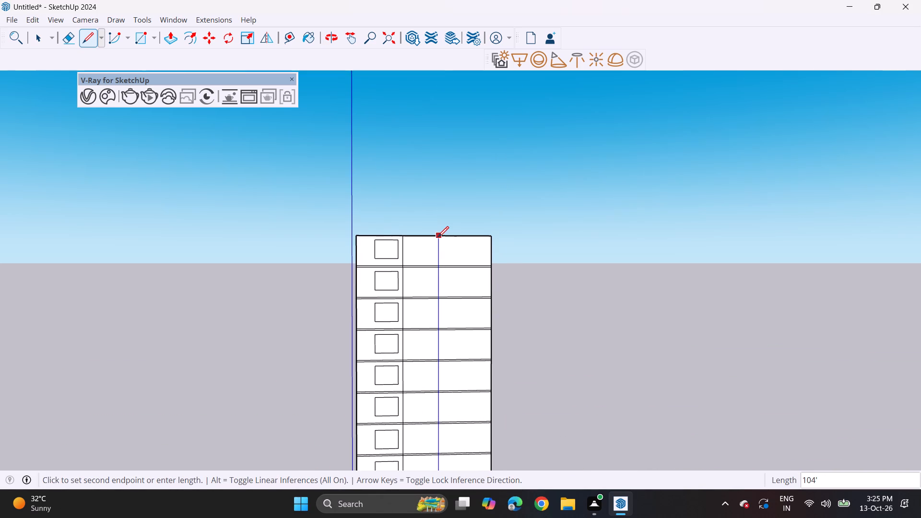
click(438, 237)
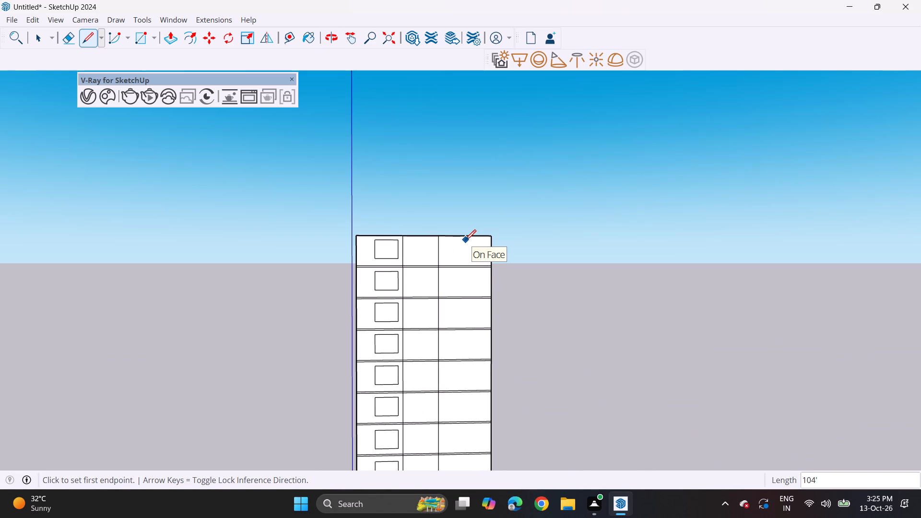
click(468, 236)
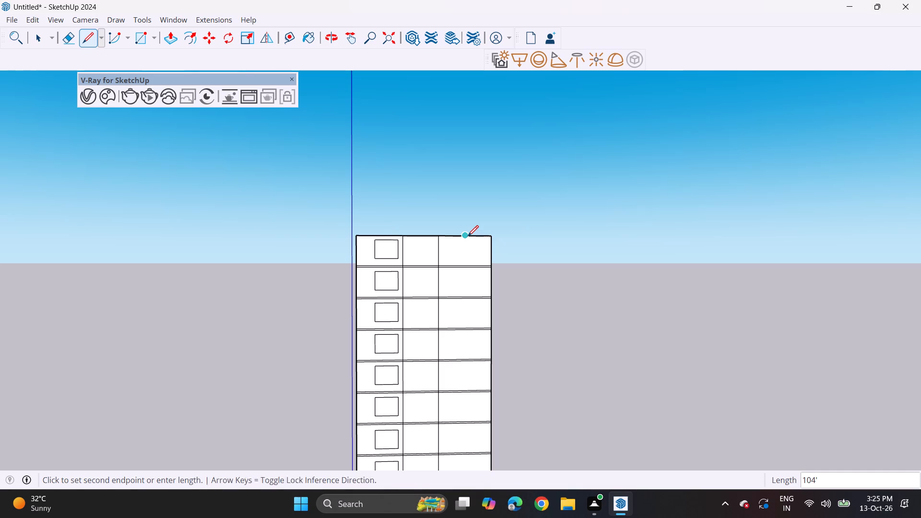
shift+middle_drag(465, 377, 443, 233)
click(443, 403)
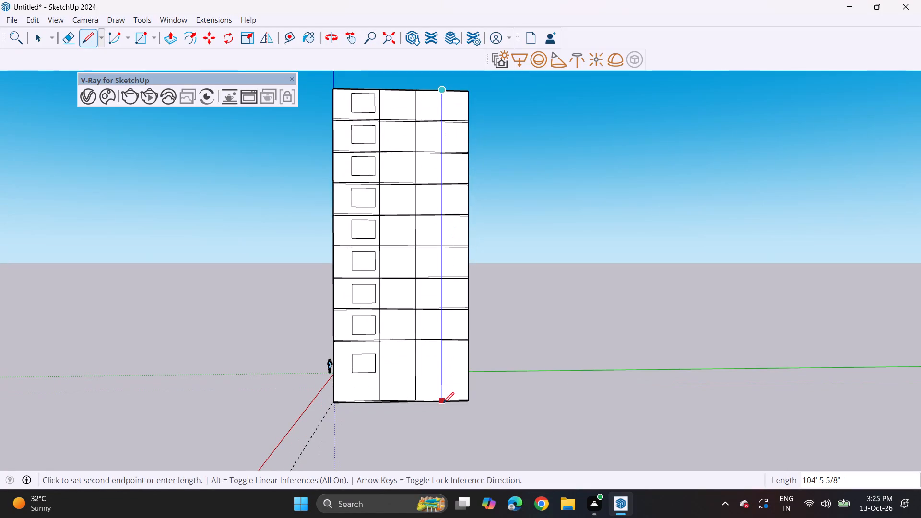
Push/Pull the base slab's edge face at the rear of the building outward about 20' 10".
middle_drag(412, 368, 481, 382)
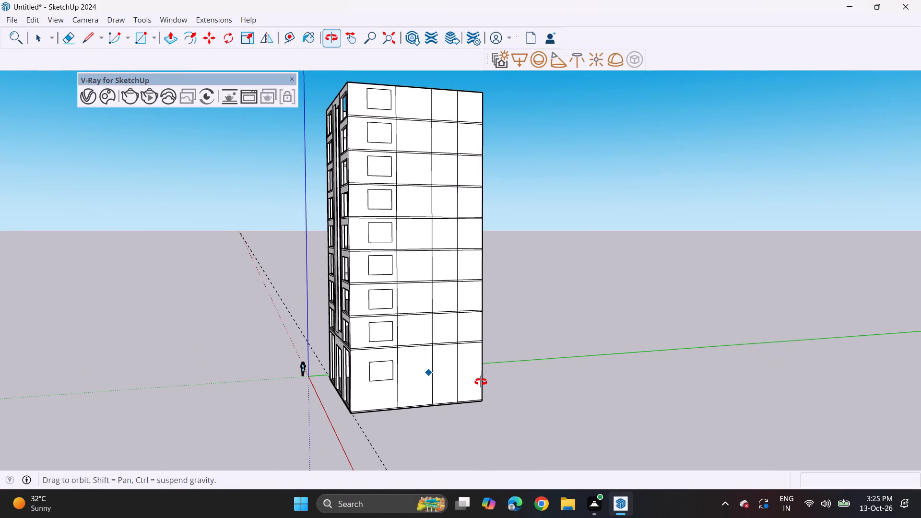
middle_drag(481, 382, 656, 370)
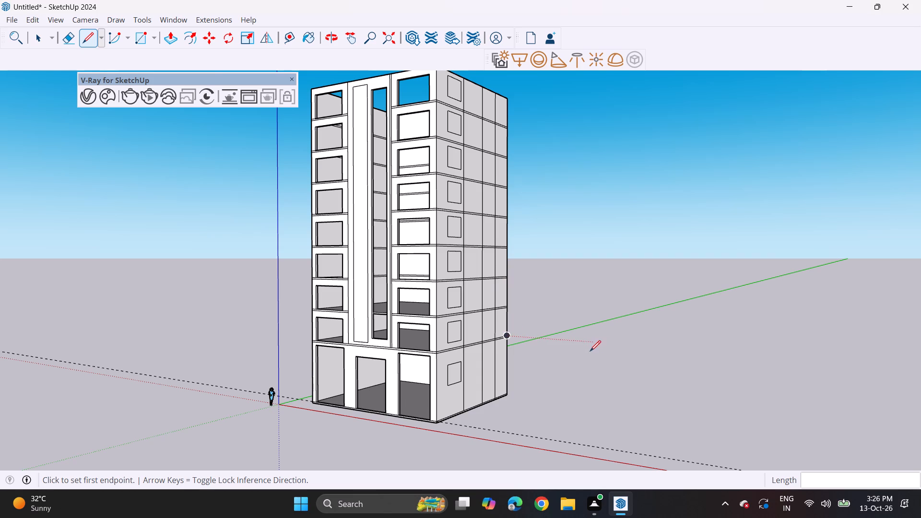
middle_drag(579, 341, 101, 435)
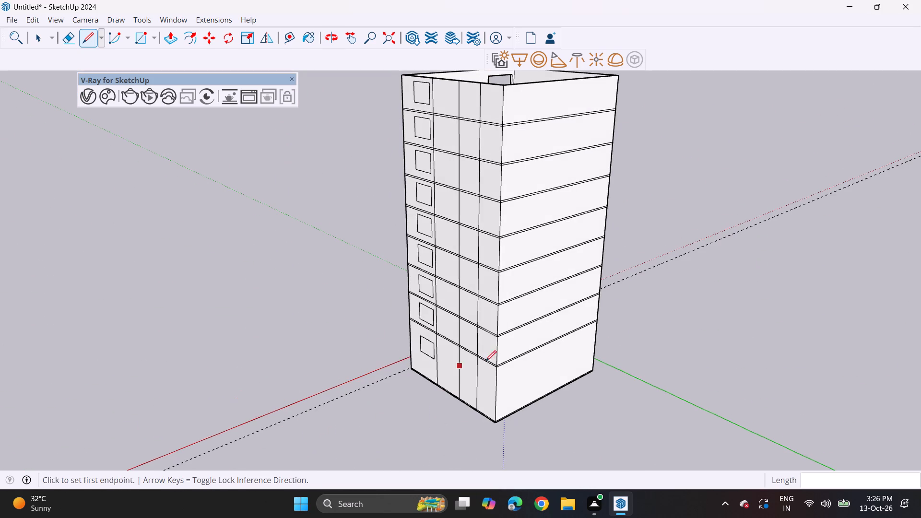
drag(170, 41, 192, 49)
drag(171, 37, 182, 47)
scroll(565, 436, up, 3)
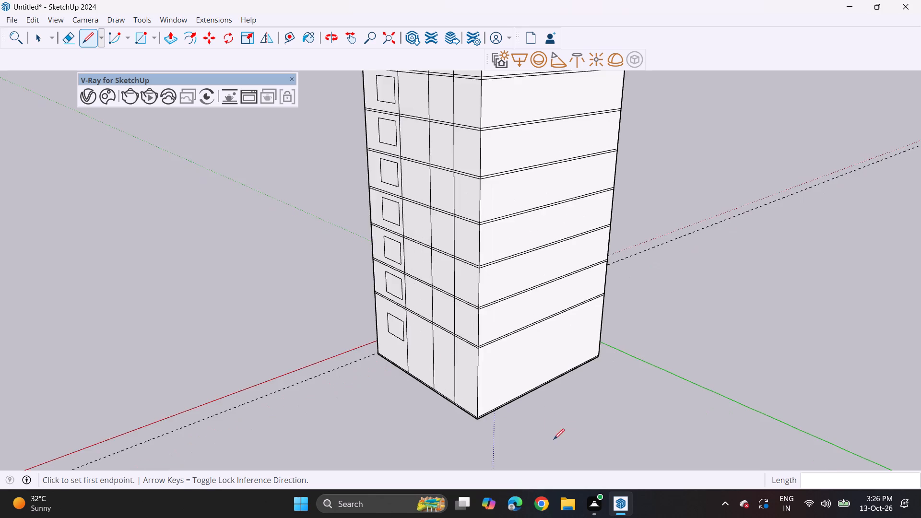
middle_drag(549, 416, 549, 346)
scroll(549, 365, up, 1)
click(177, 35)
scroll(483, 376, up, 2)
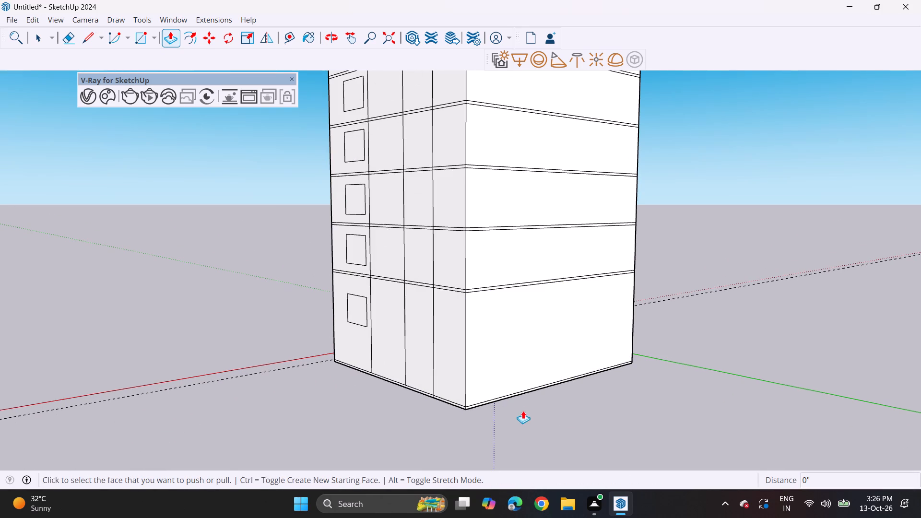
click(510, 397)
click(600, 435)
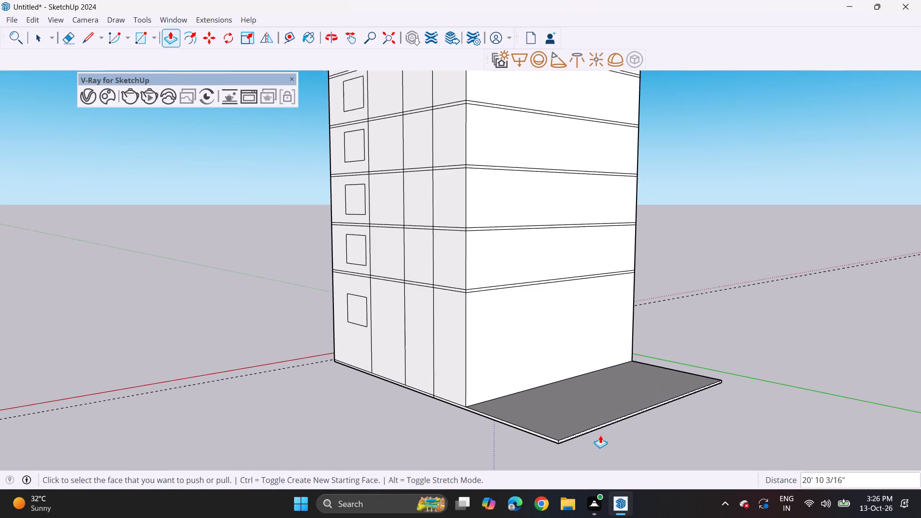
Extend the rear faces of the ground, second and third storeys and the slab bands between them outward by the same distance.
double_click(524, 367)
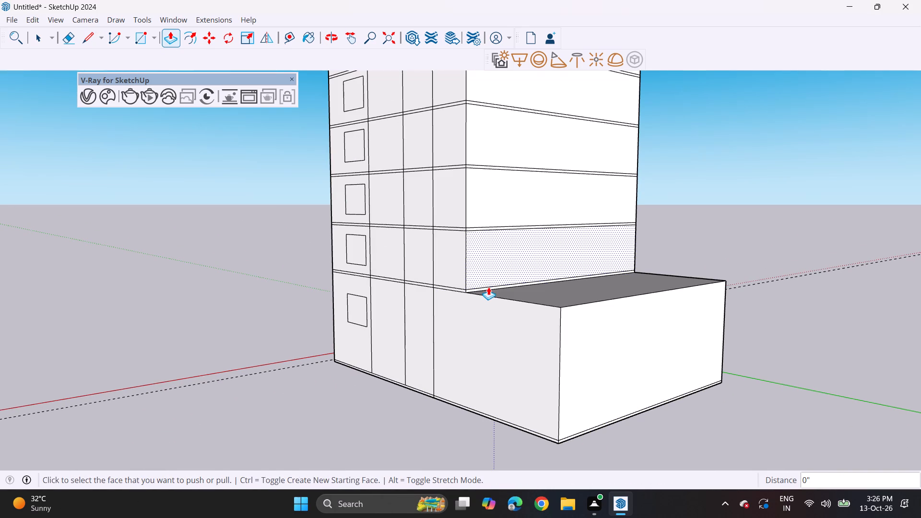
double_click(486, 290)
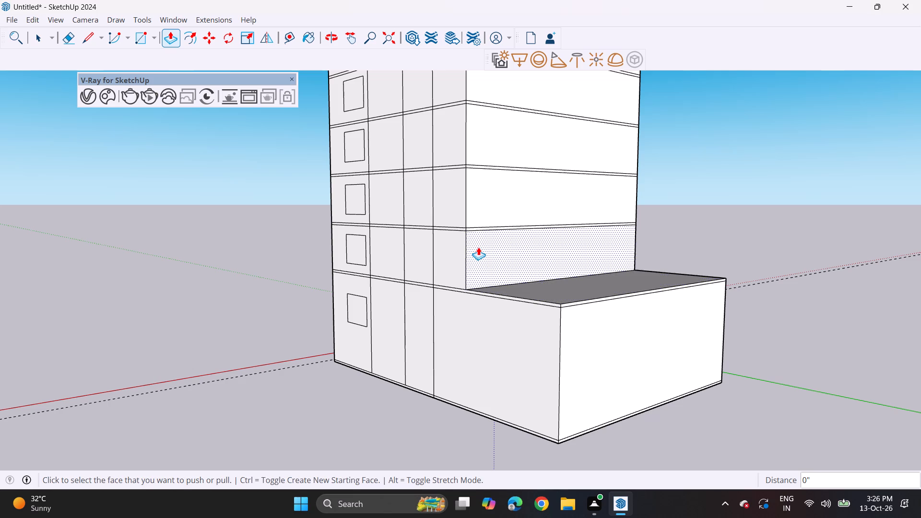
double_click(478, 247)
double_click(479, 228)
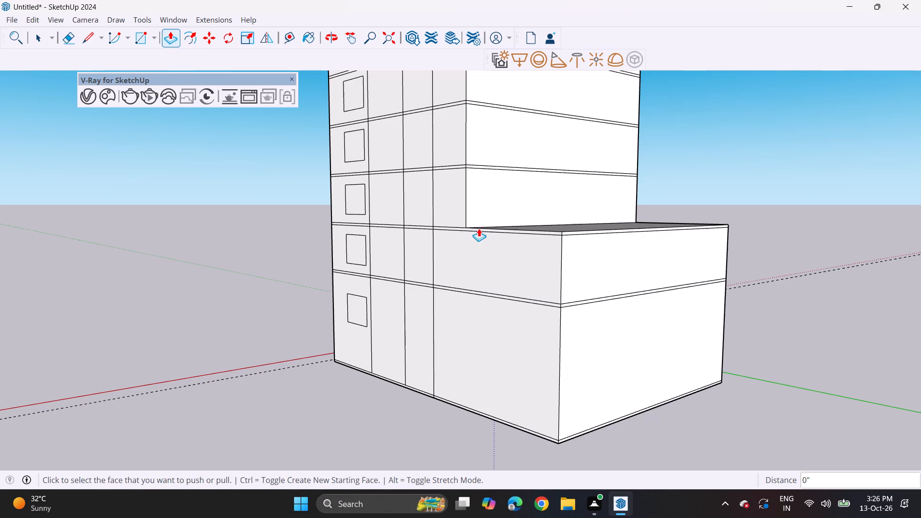
double_click(488, 208)
Extend the rear faces of the fourth and fifth storeys and the slab band beneath each outward by the same distance.
middle_drag(483, 165, 517, 243)
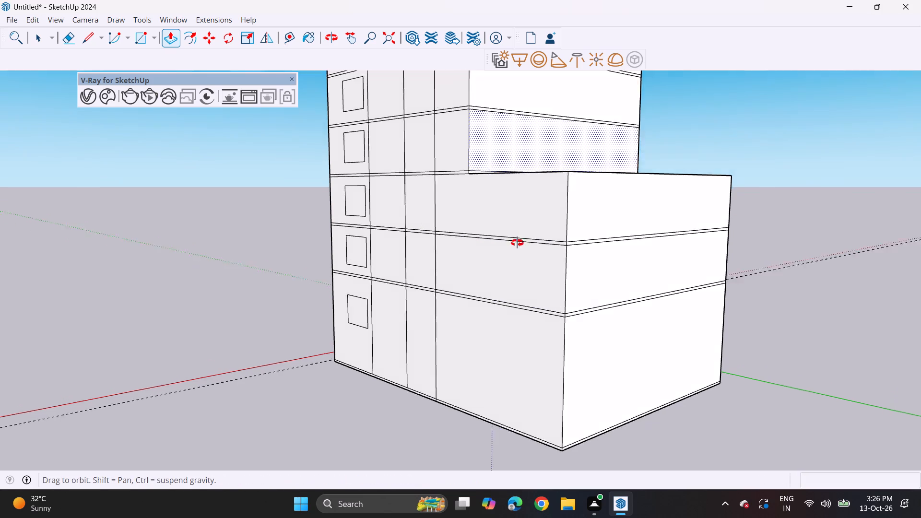
middle_drag(517, 243, 518, 245)
double_click(507, 234)
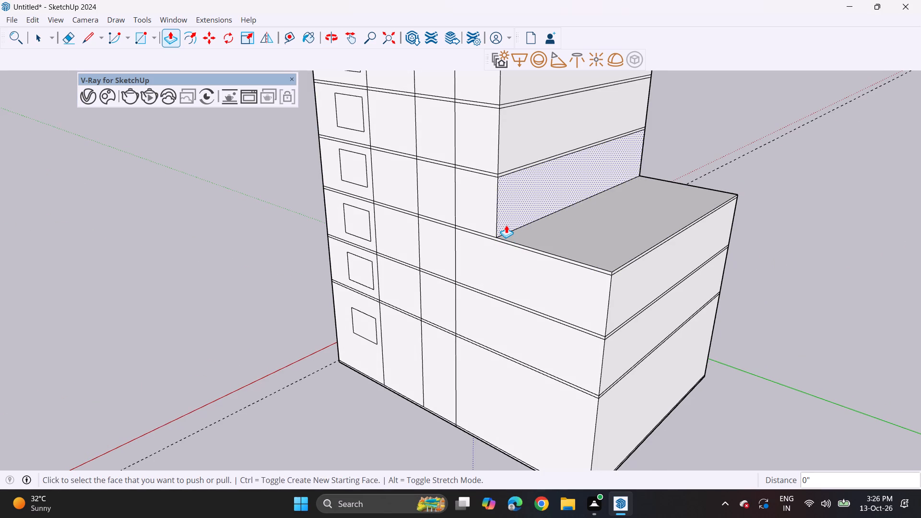
double_click(506, 225)
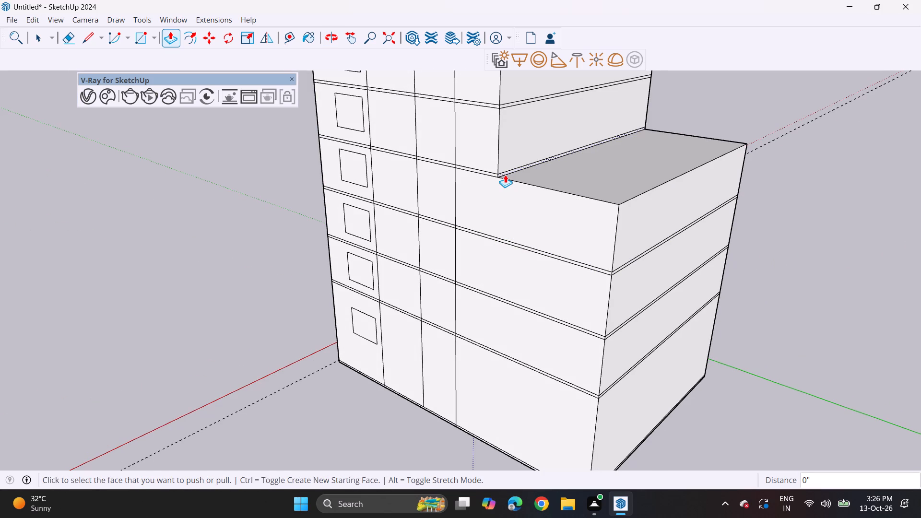
double_click(505, 175)
double_click(508, 165)
Extend the rear faces of the sixth and seventh storeys and the slab band beneath each outward by the same distance.
middle_drag(461, 223, 570, 202)
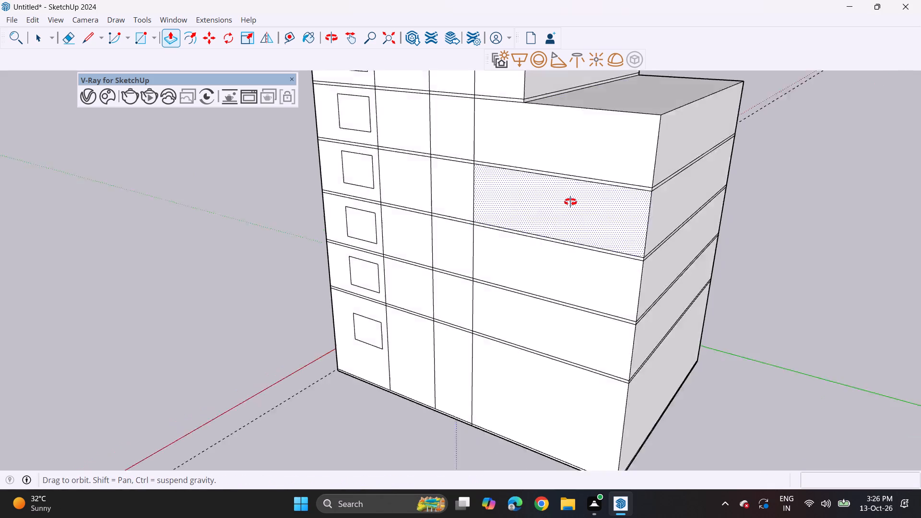
middle_drag(570, 202, 457, 246)
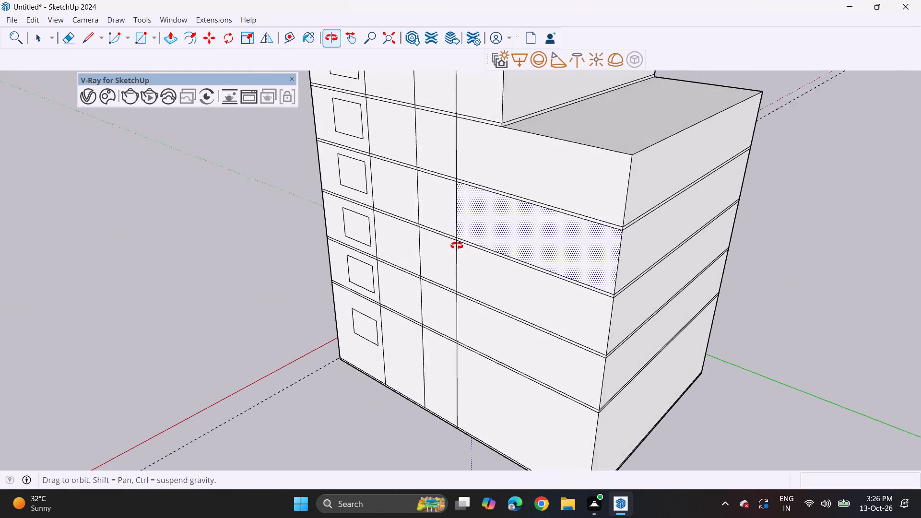
middle_drag(457, 246, 454, 246)
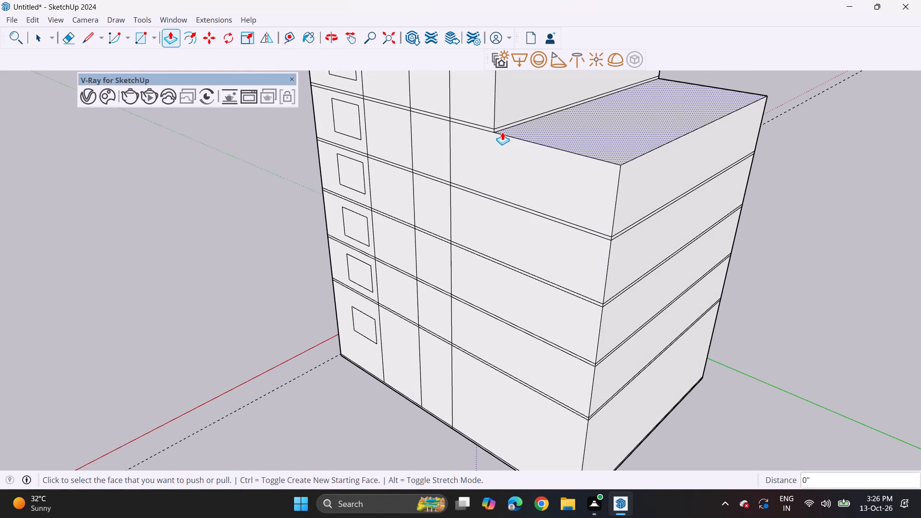
double_click(502, 129)
middle_drag(505, 126, 472, 273)
double_click(484, 240)
double_click(477, 208)
double_click(479, 183)
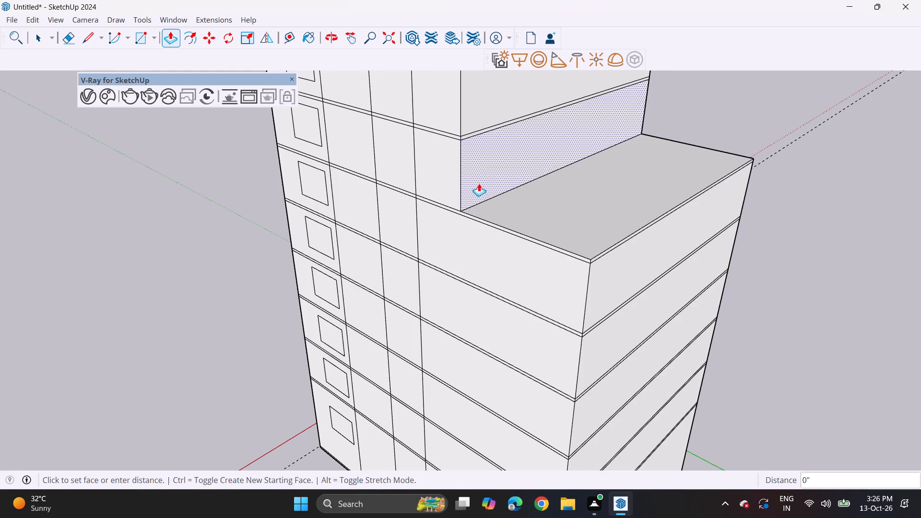
Extend the rear faces of the eighth and ninth storeys and the slab band beneath each by the same distance, completing the rear extension.
double_click(476, 134)
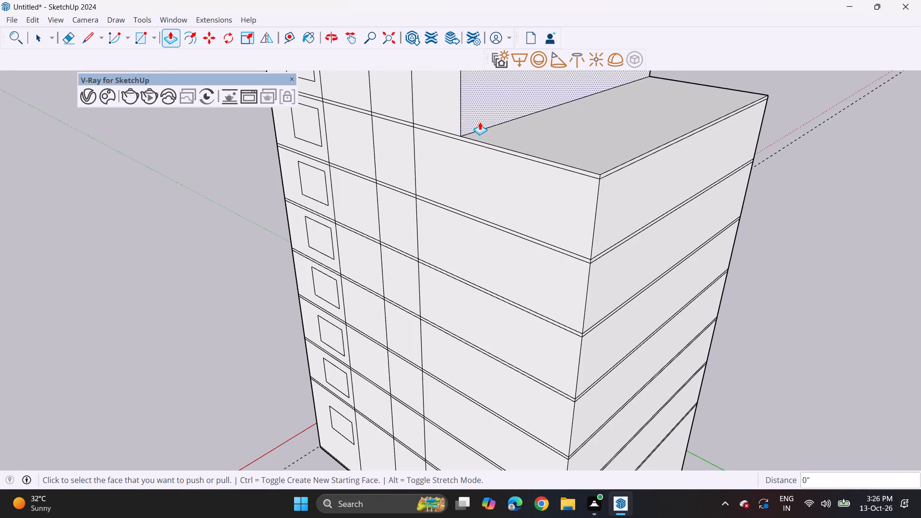
click(480, 122)
click(480, 122)
shift+middle_drag(478, 122, 478, 342)
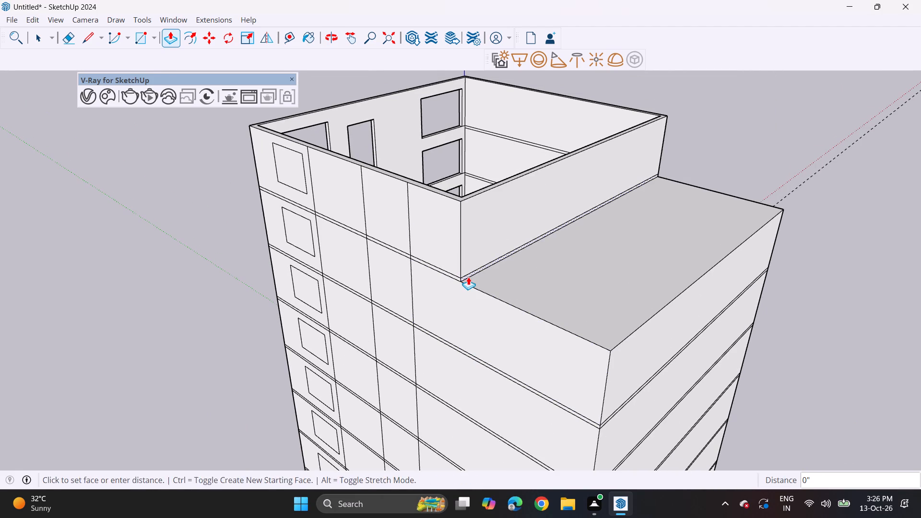
double_click(468, 277)
double_click(473, 254)
Erase the side wall's two rearmost vertical lines through the ninth and eighth storeys, including their pieces crossing the slab band between.
middle_drag(469, 265, 630, 217)
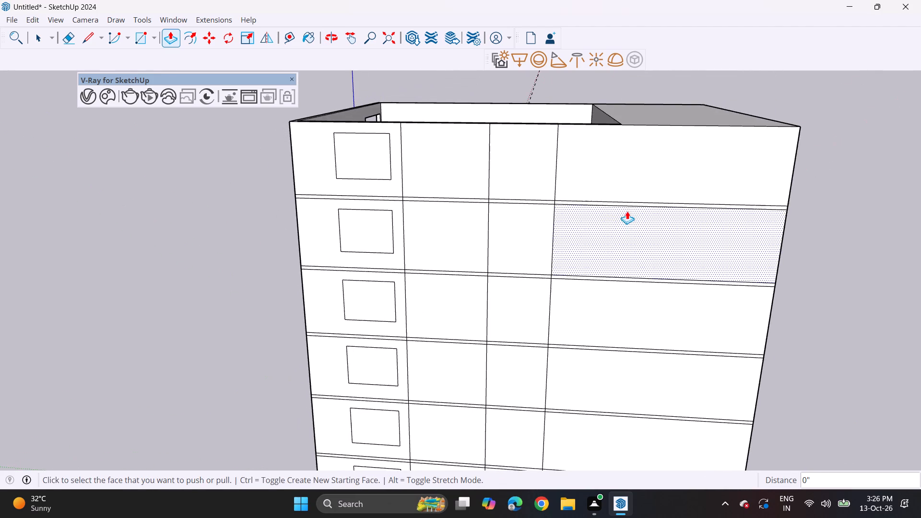
scroll(602, 216, down, 3)
click(69, 35)
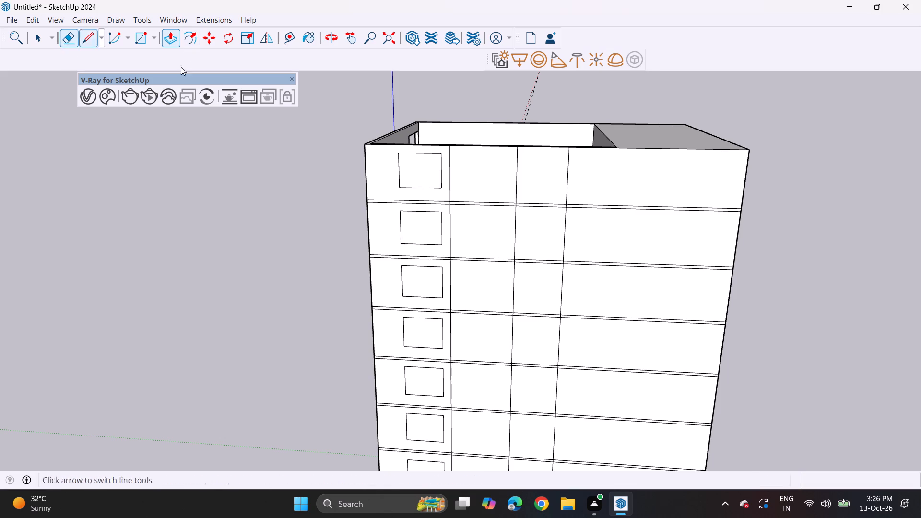
scroll(559, 187, up, 3)
drag(592, 186, 512, 158)
drag(508, 162, 477, 166)
scroll(503, 247, up, 7)
scroll(502, 202, up, 4)
click(495, 166)
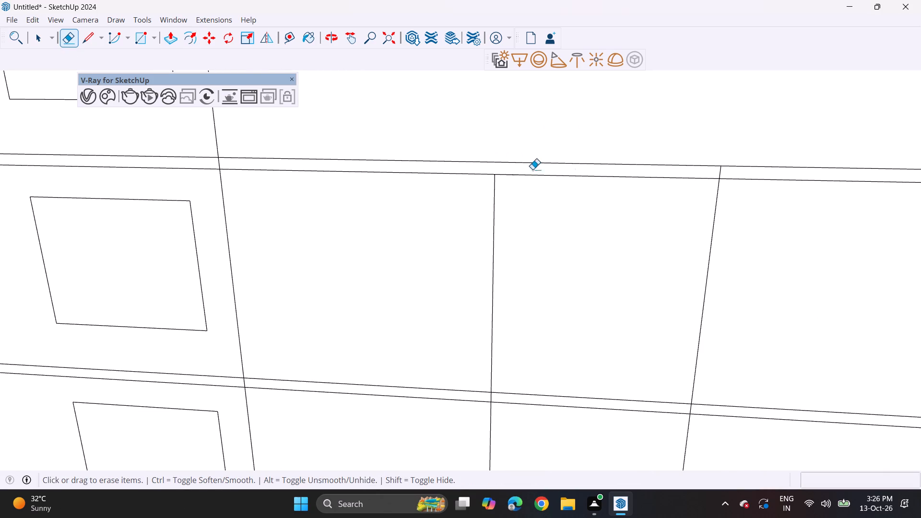
drag(723, 172, 706, 168)
drag(748, 249, 460, 250)
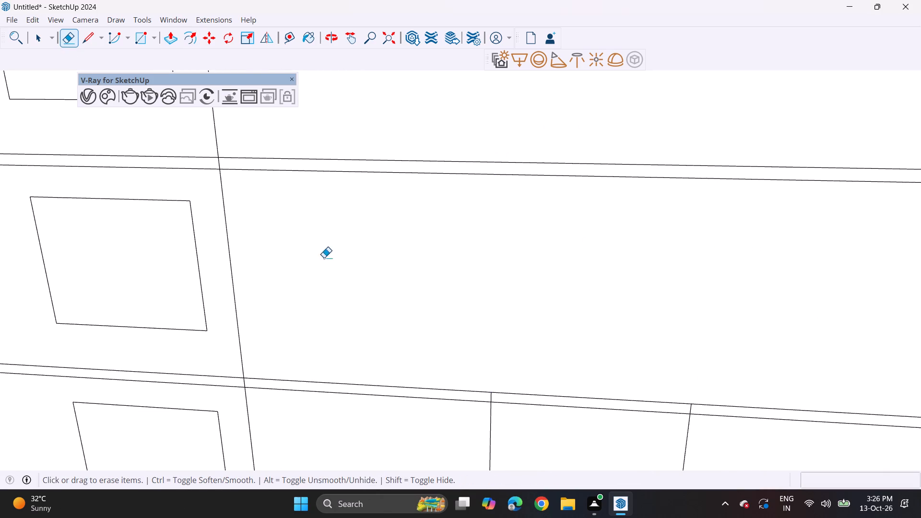
Erase the vertical line beside the window column through the eighth and ninth storeys, including its piece crossing the slab band between.
drag(232, 261, 273, 271)
click(216, 163)
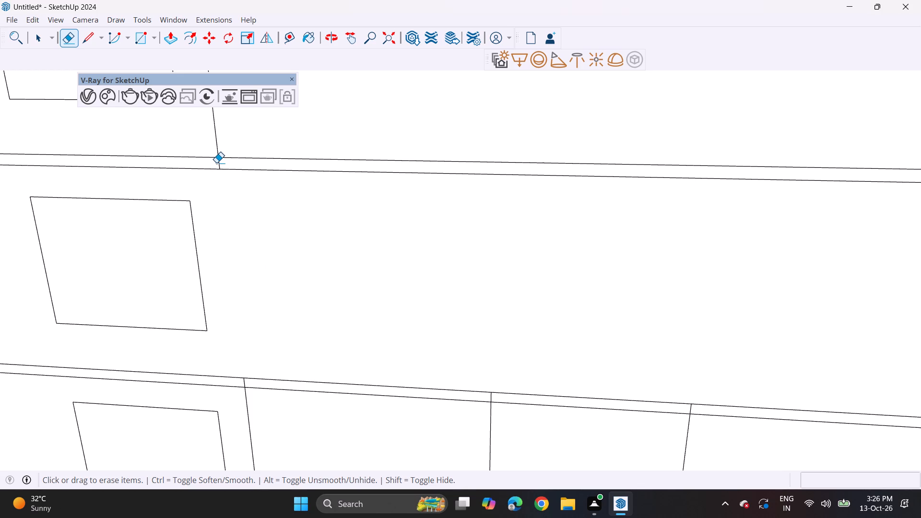
drag(216, 163, 230, 159)
key(ctrl+z)
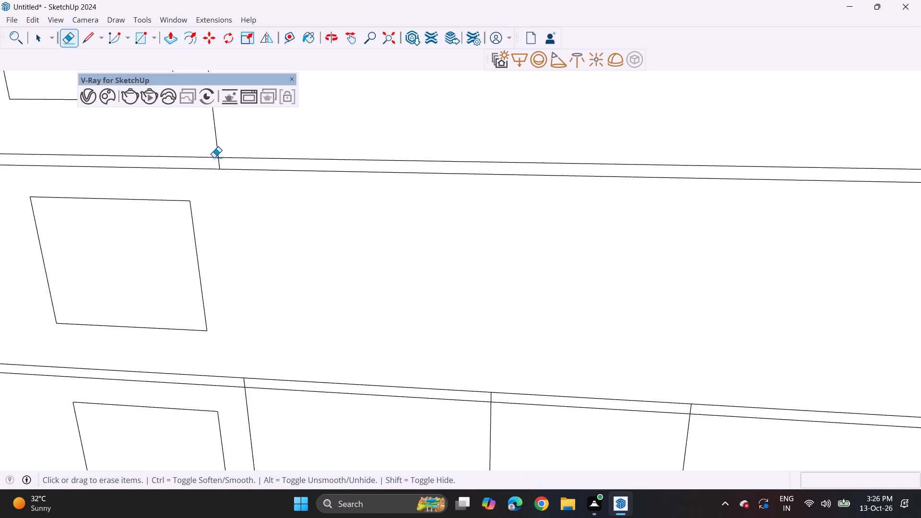
click(219, 163)
drag(216, 141, 250, 136)
Erase all three vertical lines' segments through the side wall's seventh storey and the slab band above it.
scroll(191, 277, down, 3)
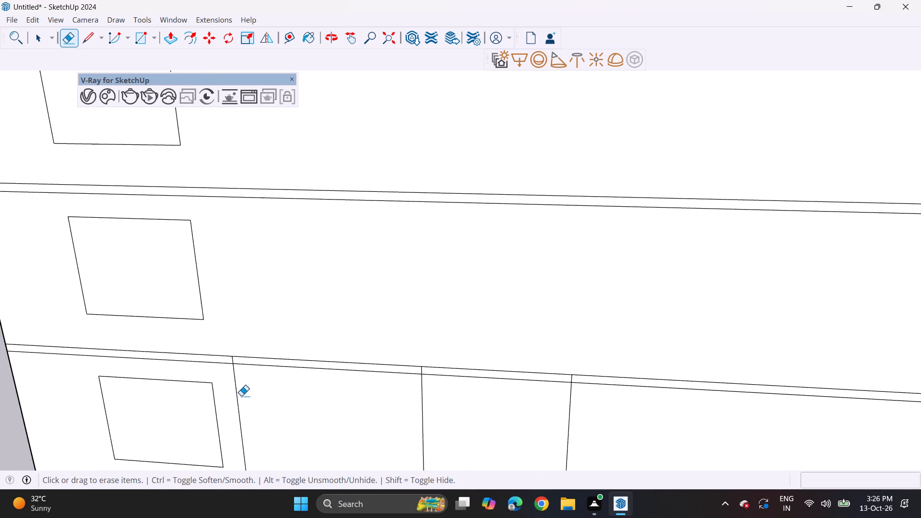
scroll(241, 393, up, 6)
click(230, 357)
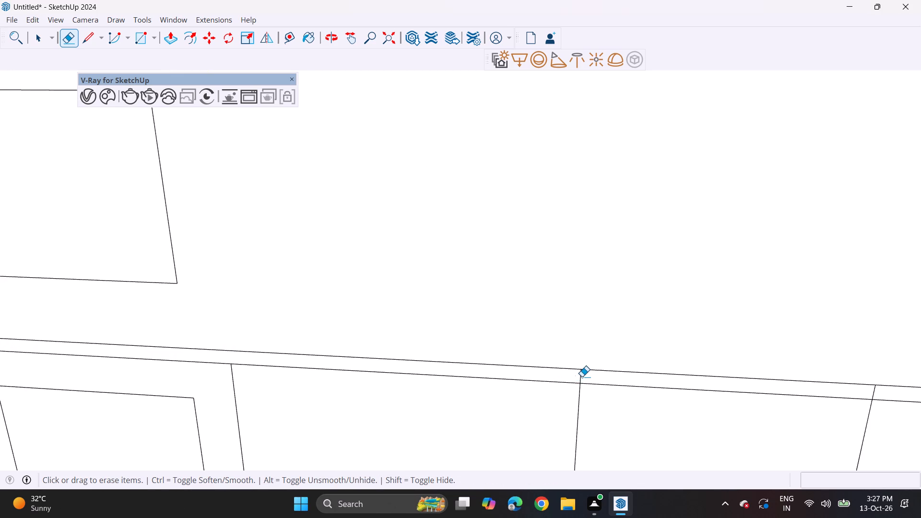
click(582, 377)
drag(880, 390, 843, 387)
drag(900, 441, 229, 412)
Erase all three vertical lines' segments through the side wall's sixth storey and the slab band above it.
scroll(229, 412, down, 3)
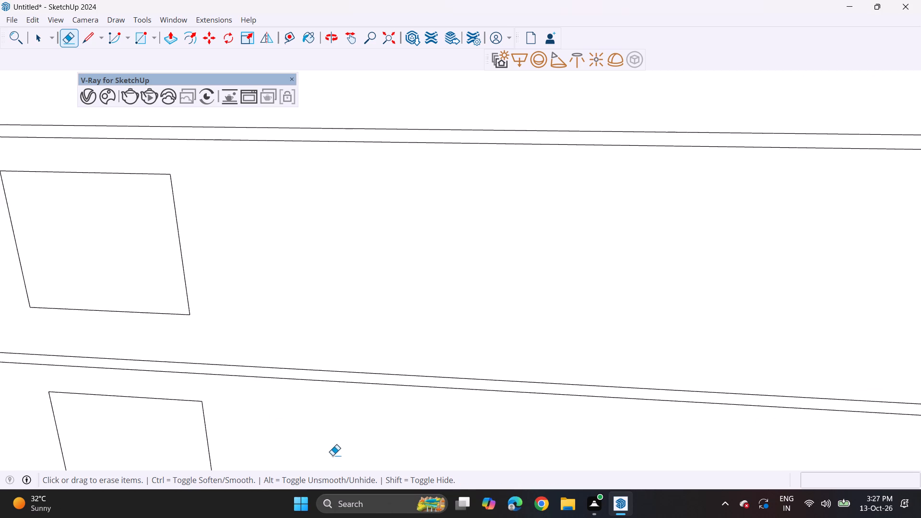
middle_drag(340, 440, 337, 137)
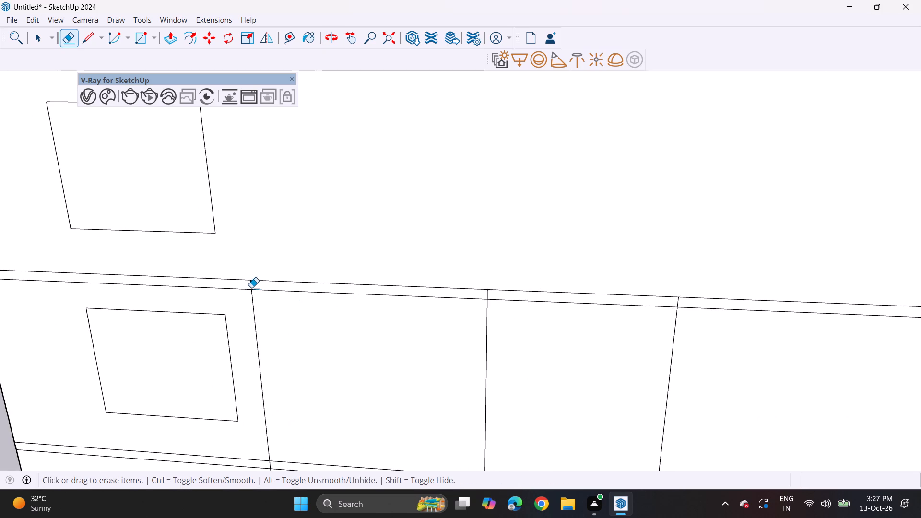
click(251, 288)
click(486, 294)
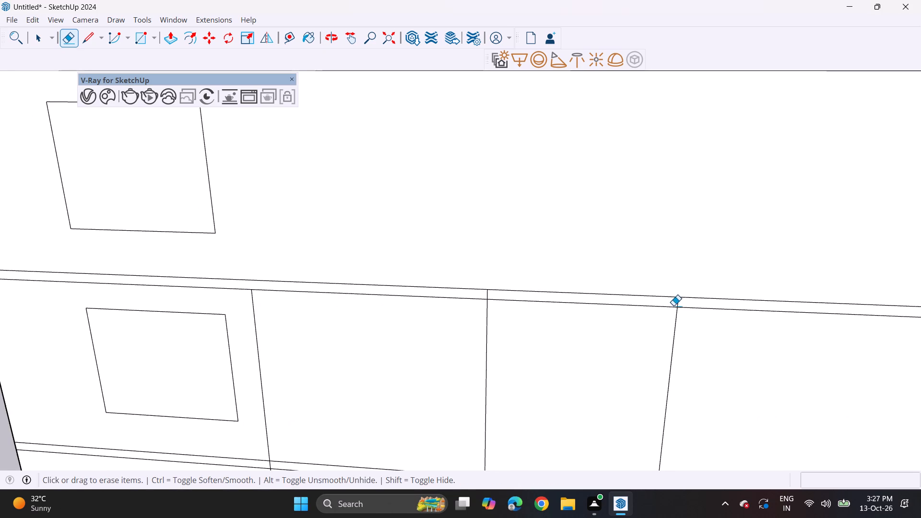
click(673, 301)
drag(677, 303, 682, 305)
click(483, 295)
drag(492, 297, 511, 295)
drag(491, 298, 478, 290)
key(ctrl+z)
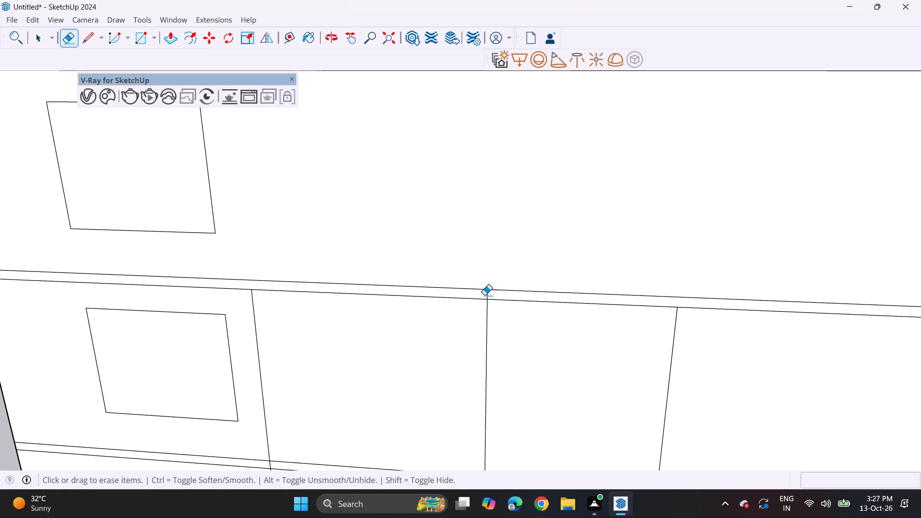
click(484, 295)
click(491, 294)
drag(491, 295, 464, 290)
drag(507, 344, 245, 351)
drag(584, 380, 782, 378)
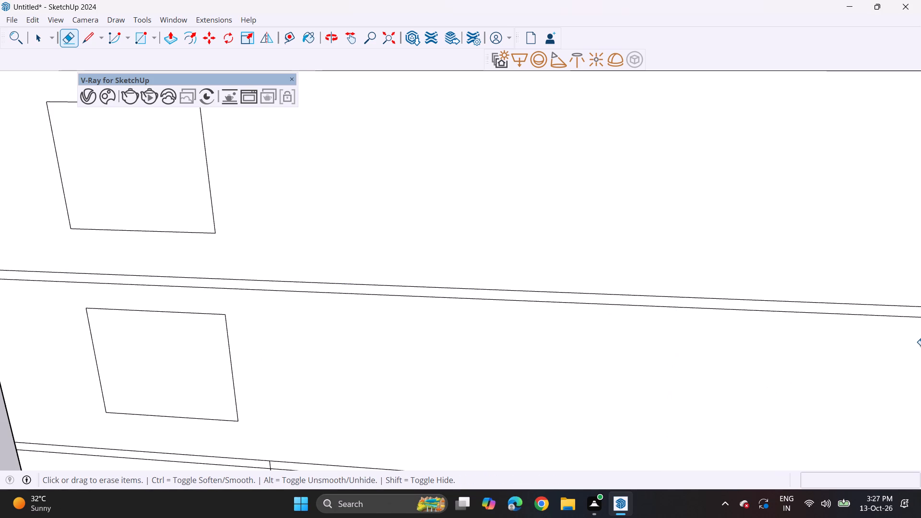
Erase all three vertical lines' segments through the side wall's fifth storey and the slab band above it.
scroll(674, 358, down, 5)
shift+middle_drag(598, 408, 565, 205)
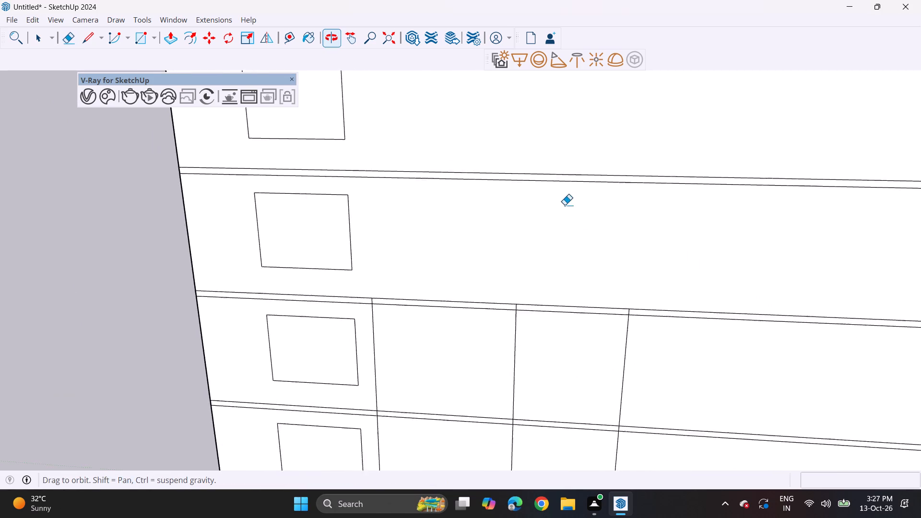
shift+middle_drag(565, 205, 565, 210)
scroll(555, 248, up, 4)
drag(680, 358, 287, 347)
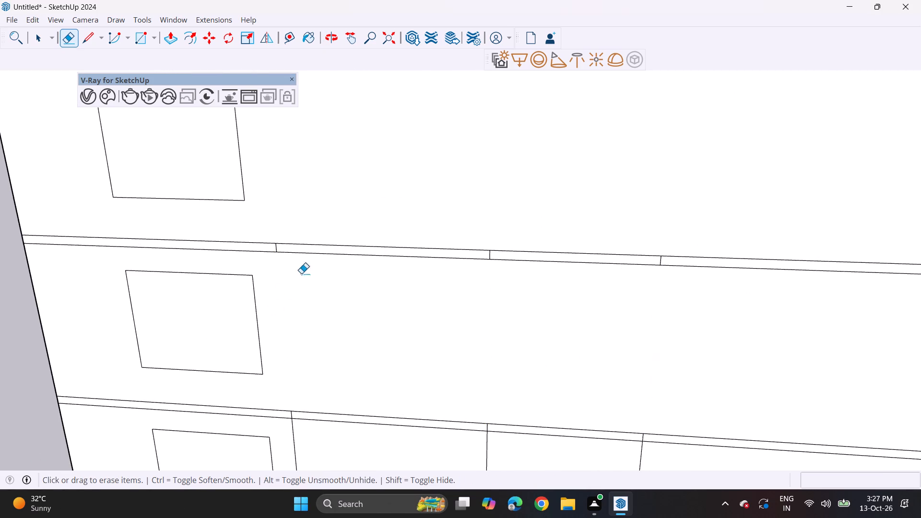
scroll(290, 242, up, 2)
click(272, 252)
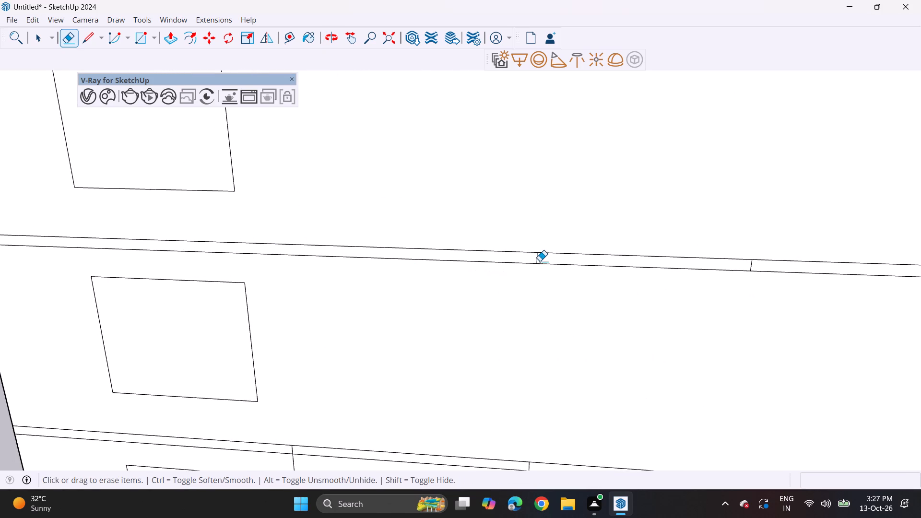
click(530, 253)
key(ctrl+z)
click(537, 261)
click(751, 263)
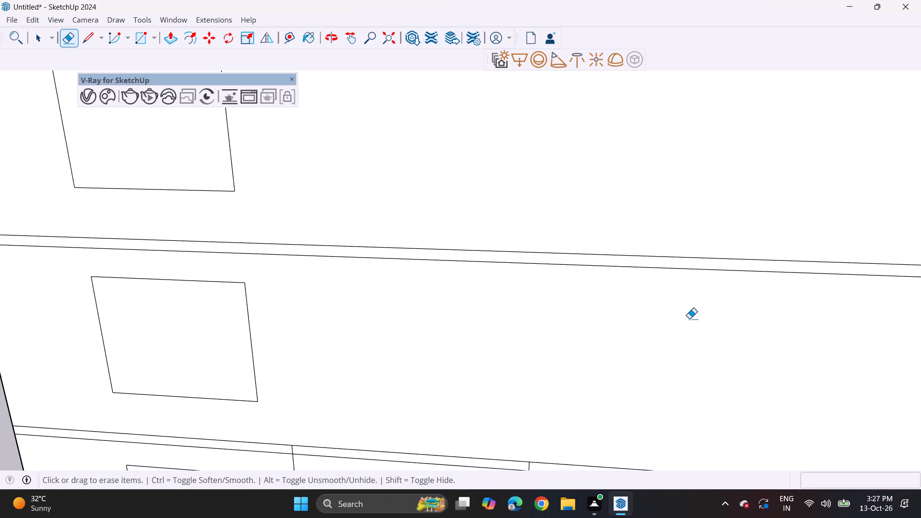
Erase all three vertical lines' segments through the side wall's fourth storey and the slab band above it.
scroll(685, 321, down, 2)
shift+middle_drag(662, 355, 622, 125)
drag(696, 309, 330, 326)
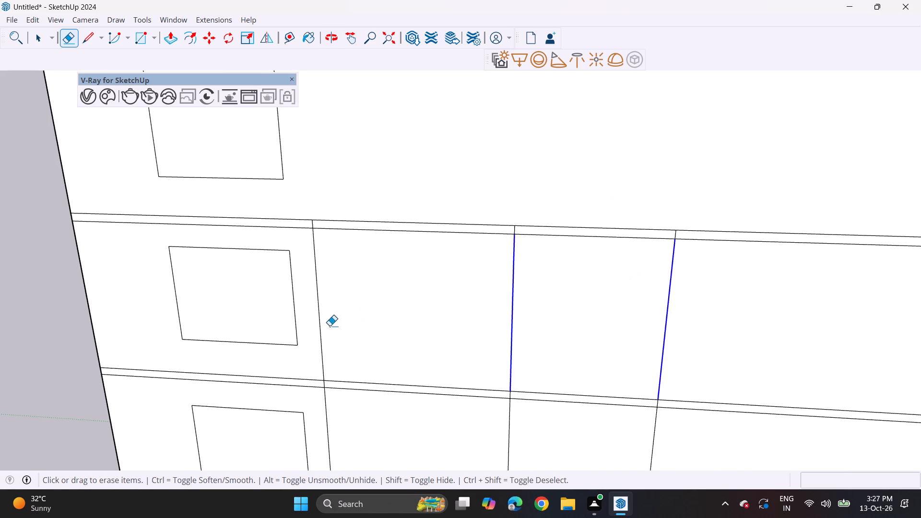
drag(330, 326, 308, 333)
scroll(340, 273, up, 3)
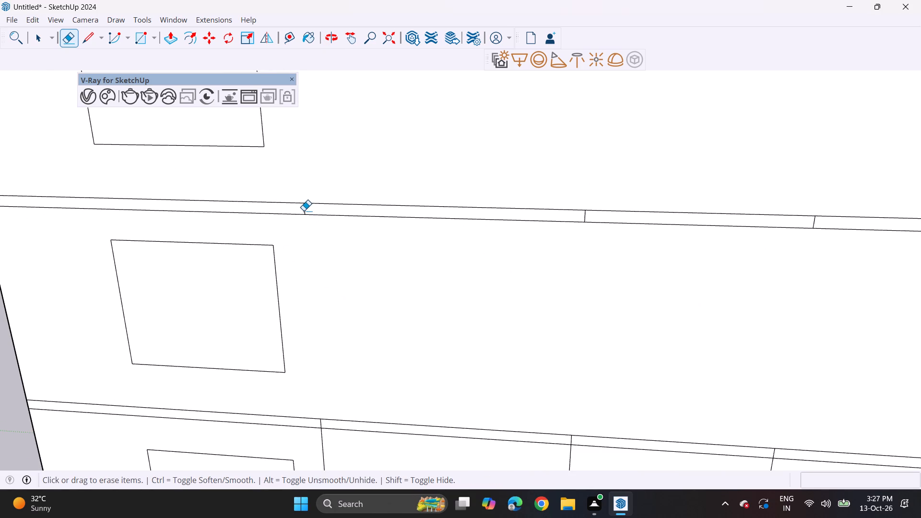
click(304, 211)
drag(584, 211, 584, 215)
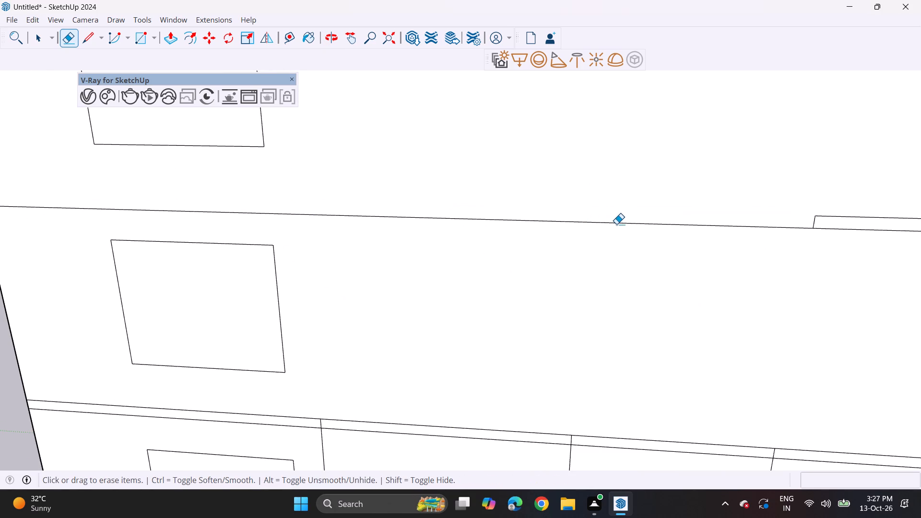
ctrl+click(614, 224)
key(ctrl+z)
drag(589, 219, 580, 215)
drag(816, 224, 798, 218)
Erase all three vertical lines' segments through the side wall's third storey and the slab band above it.
scroll(728, 296, down, 1)
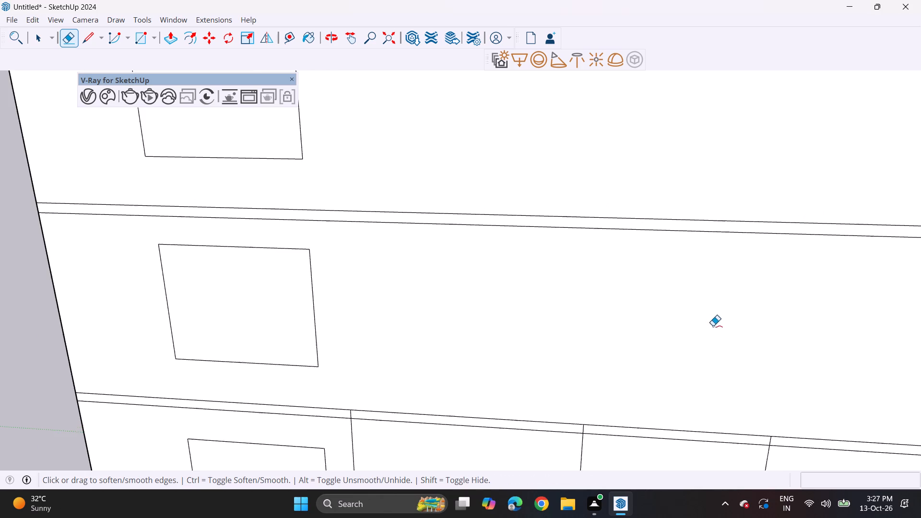
shift+middle_drag(707, 301, 672, 173)
scroll(690, 274, up, 3)
scroll(767, 331, up, 3)
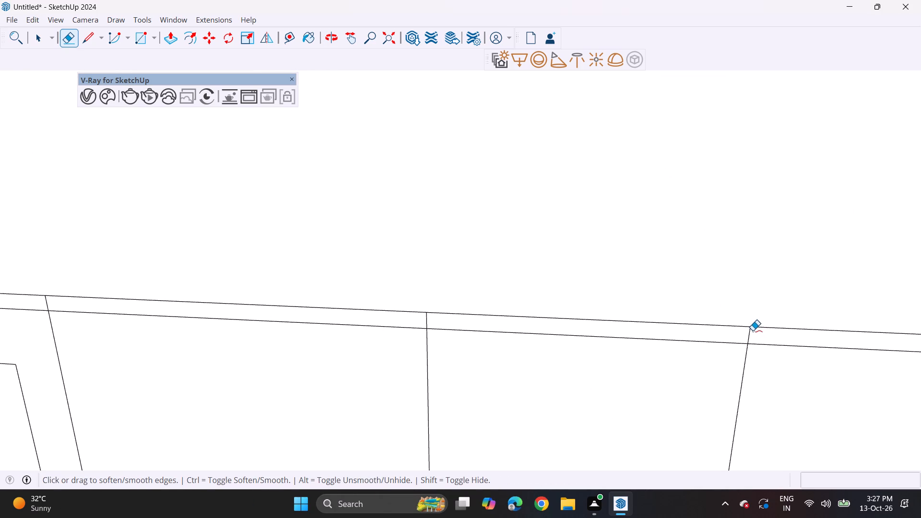
click(753, 330)
drag(735, 337, 776, 337)
drag(414, 327, 455, 325)
middle_drag(426, 320, 570, 318)
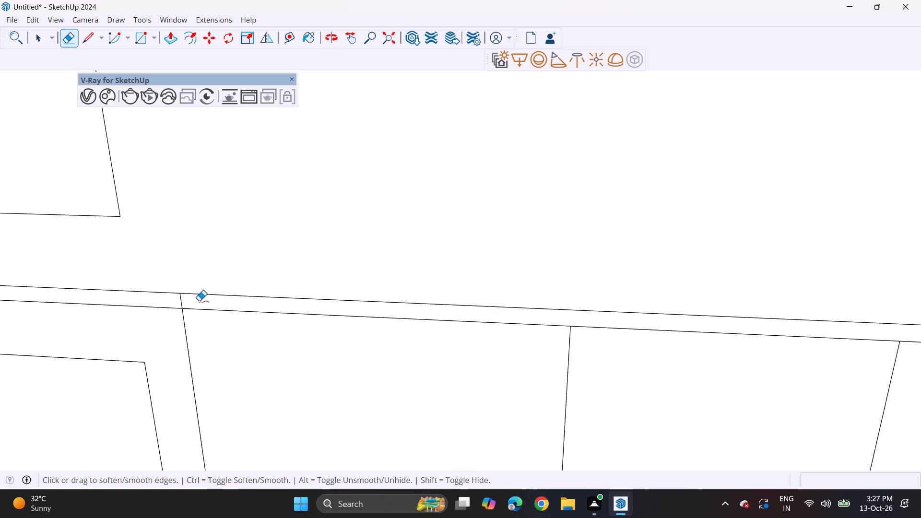
drag(176, 301, 191, 298)
drag(159, 351, 909, 409)
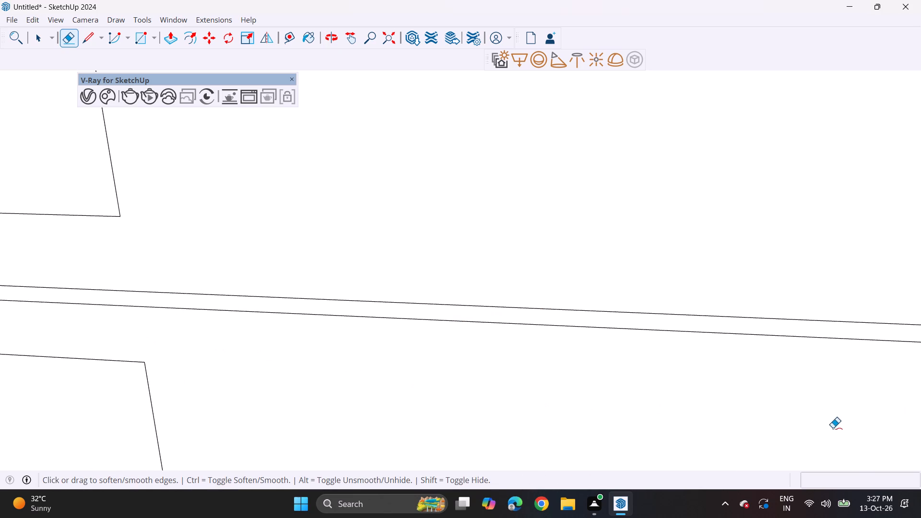
Erase all three vertical lines' segments through the side wall's second storey and the slab band above it.
scroll(791, 420, down, 3)
shift+middle_drag(787, 437, 668, 169)
scroll(720, 339, up, 3)
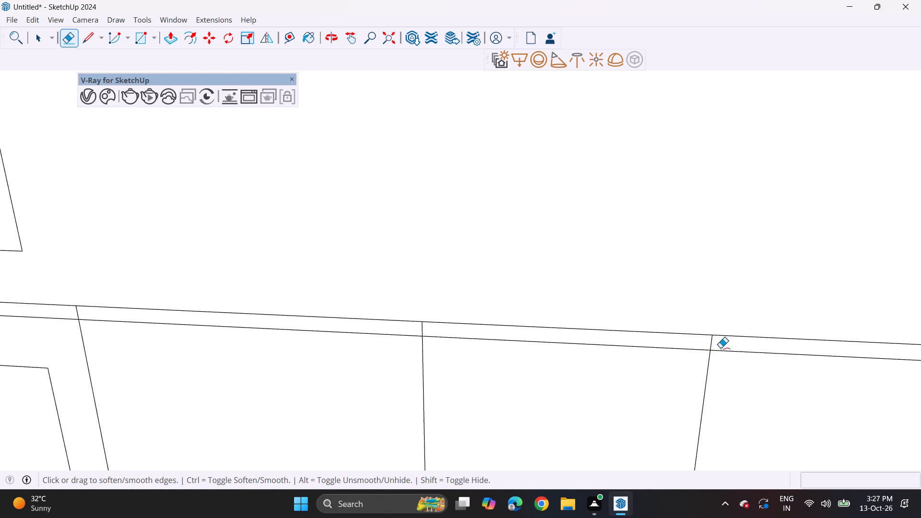
drag(720, 341, 561, 339)
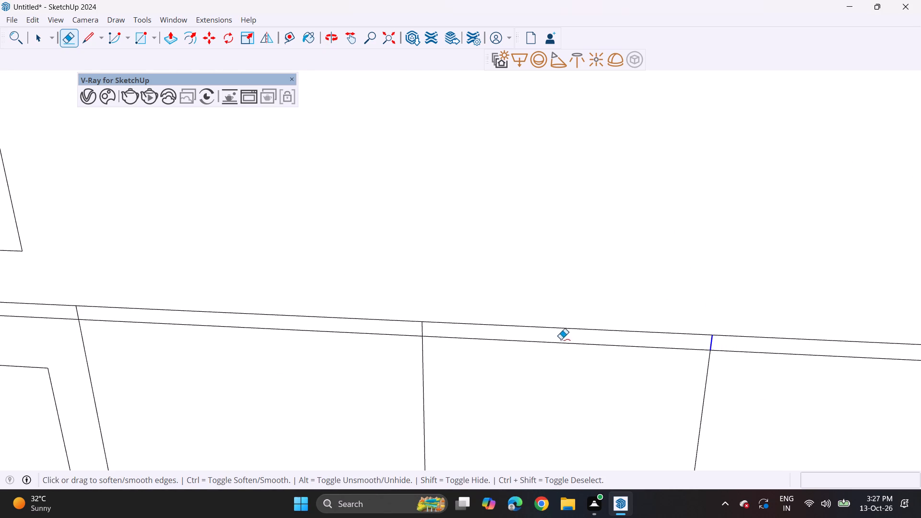
drag(561, 339, 444, 339)
key(ctrl+z)
drag(420, 330, 439, 328)
click(714, 350)
key(ctrl+z)
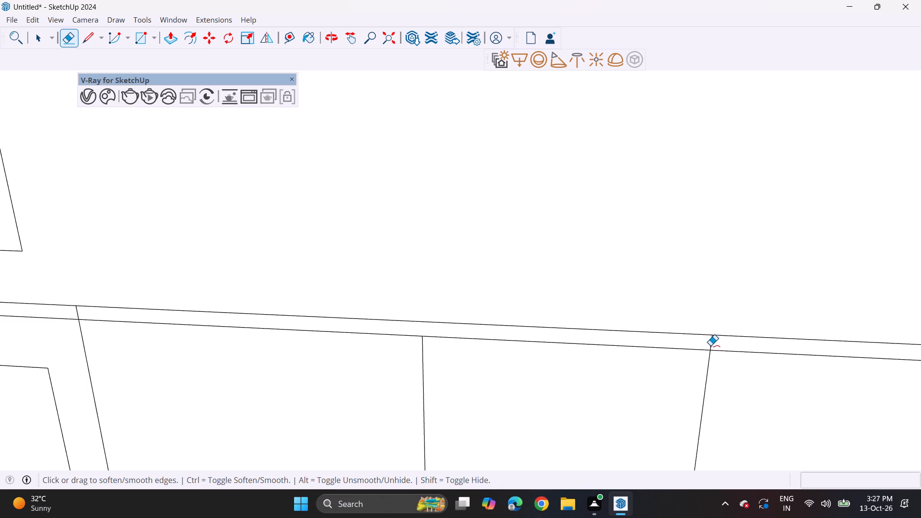
click(710, 345)
click(76, 313)
drag(79, 358, 746, 423)
Erase the vertical lines through the side wall's ground storey and the slab band above, plus the leftover piece in the base strip.
scroll(680, 393, down, 4)
shift+middle_drag(663, 394, 656, 121)
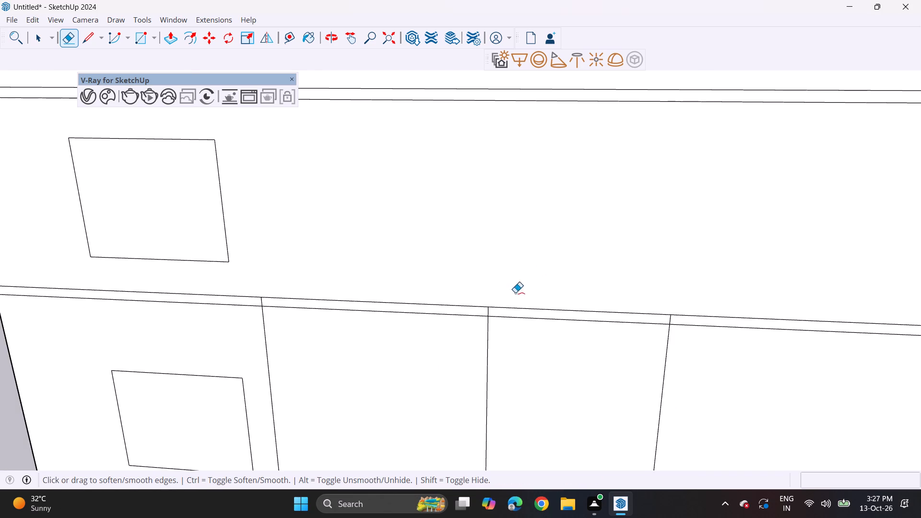
scroll(657, 336, up, 3)
drag(683, 316, 436, 306)
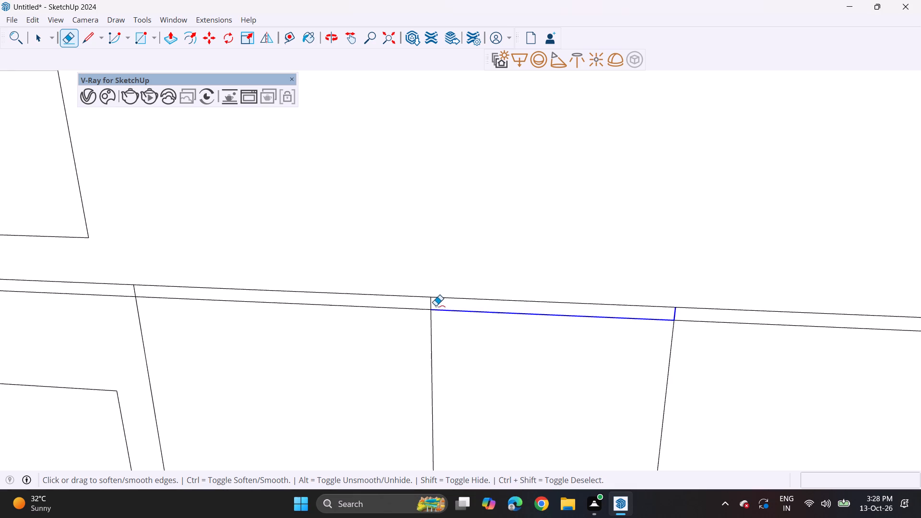
drag(436, 306, 430, 305)
key(ctrl+z)
click(436, 305)
click(430, 305)
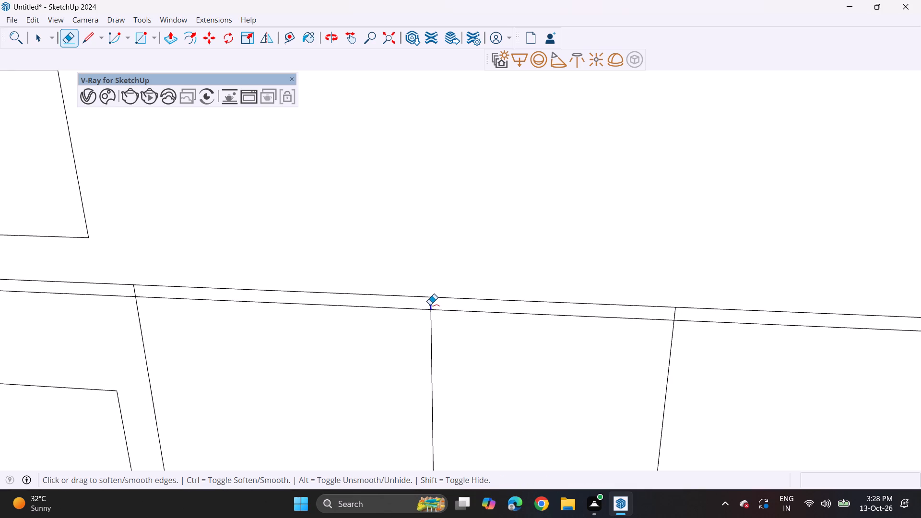
click(134, 291)
drag(678, 311, 673, 317)
drag(130, 345, 791, 407)
scroll(558, 390, down, 3)
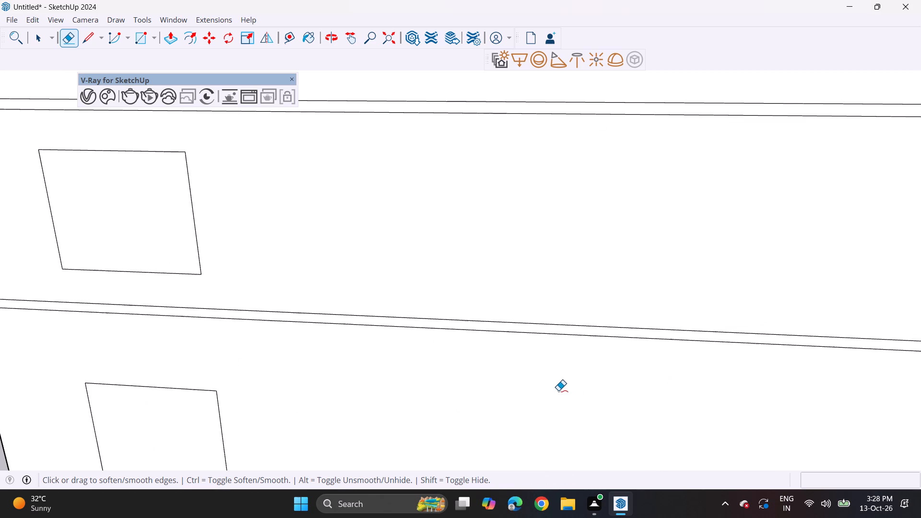
shift+middle_drag(557, 390, 484, 86)
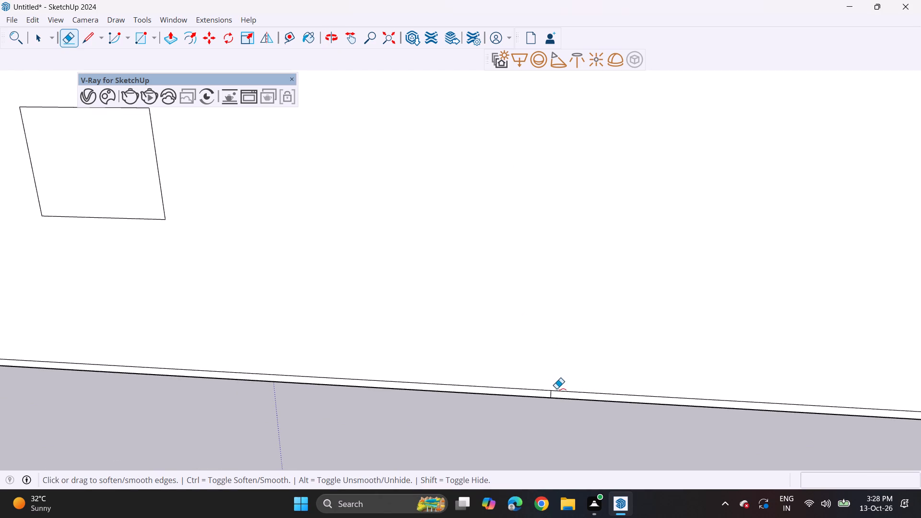
click(550, 393)
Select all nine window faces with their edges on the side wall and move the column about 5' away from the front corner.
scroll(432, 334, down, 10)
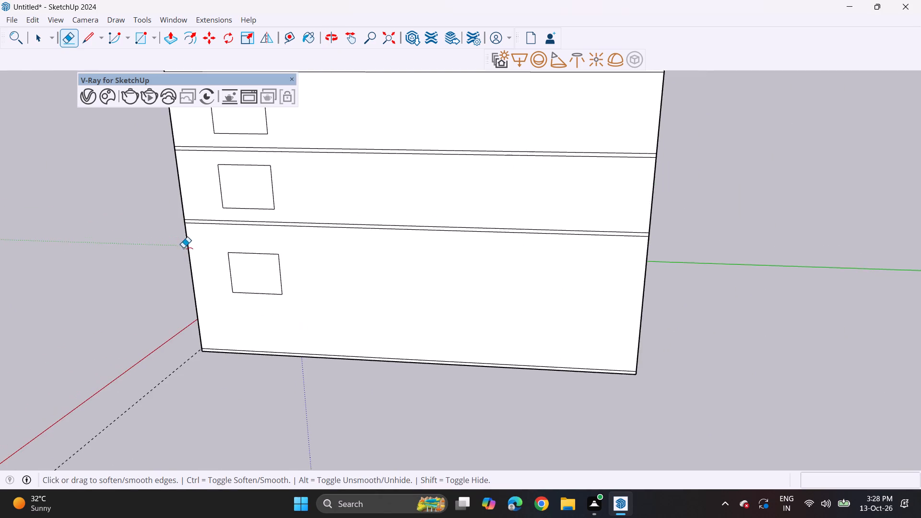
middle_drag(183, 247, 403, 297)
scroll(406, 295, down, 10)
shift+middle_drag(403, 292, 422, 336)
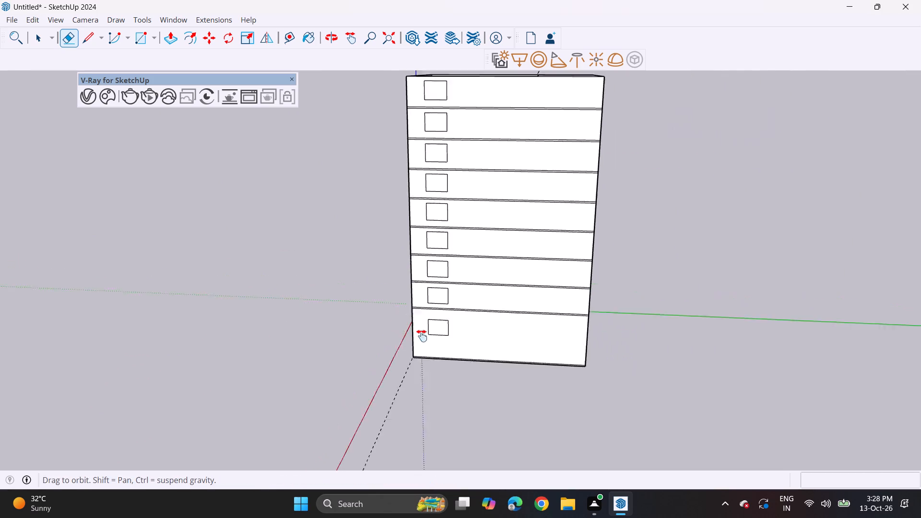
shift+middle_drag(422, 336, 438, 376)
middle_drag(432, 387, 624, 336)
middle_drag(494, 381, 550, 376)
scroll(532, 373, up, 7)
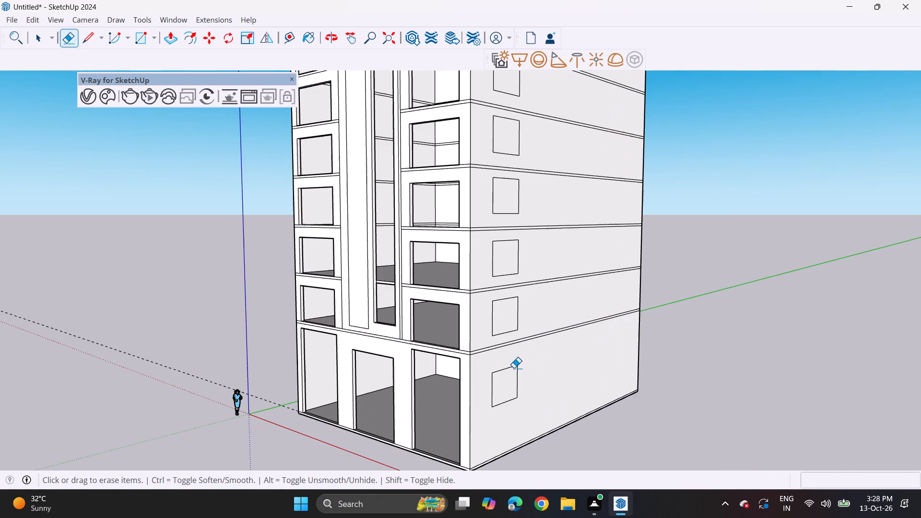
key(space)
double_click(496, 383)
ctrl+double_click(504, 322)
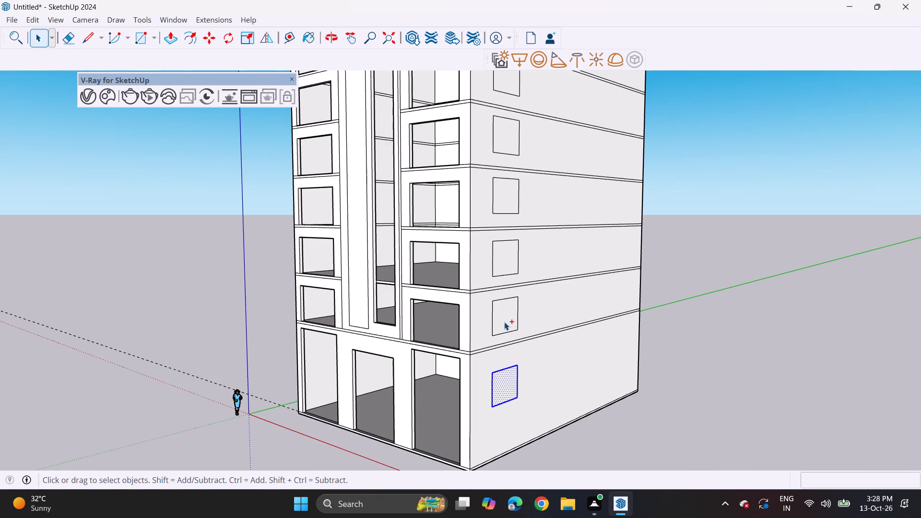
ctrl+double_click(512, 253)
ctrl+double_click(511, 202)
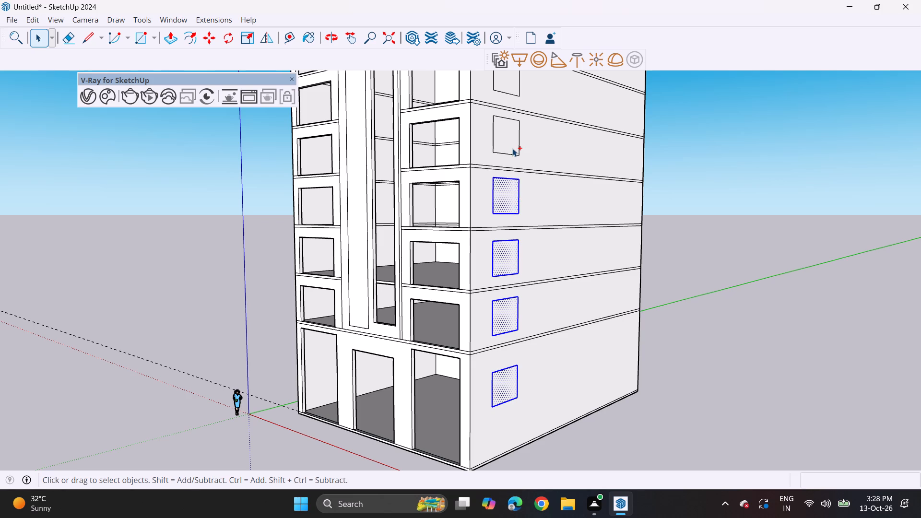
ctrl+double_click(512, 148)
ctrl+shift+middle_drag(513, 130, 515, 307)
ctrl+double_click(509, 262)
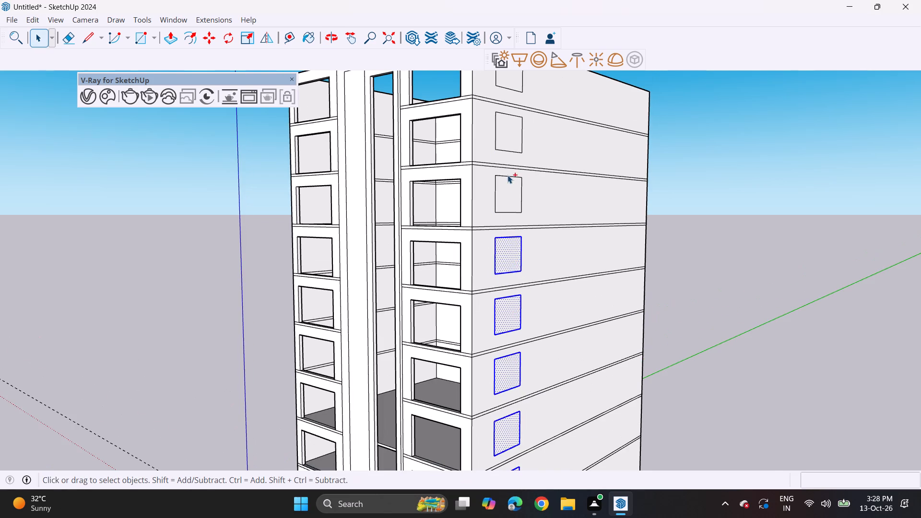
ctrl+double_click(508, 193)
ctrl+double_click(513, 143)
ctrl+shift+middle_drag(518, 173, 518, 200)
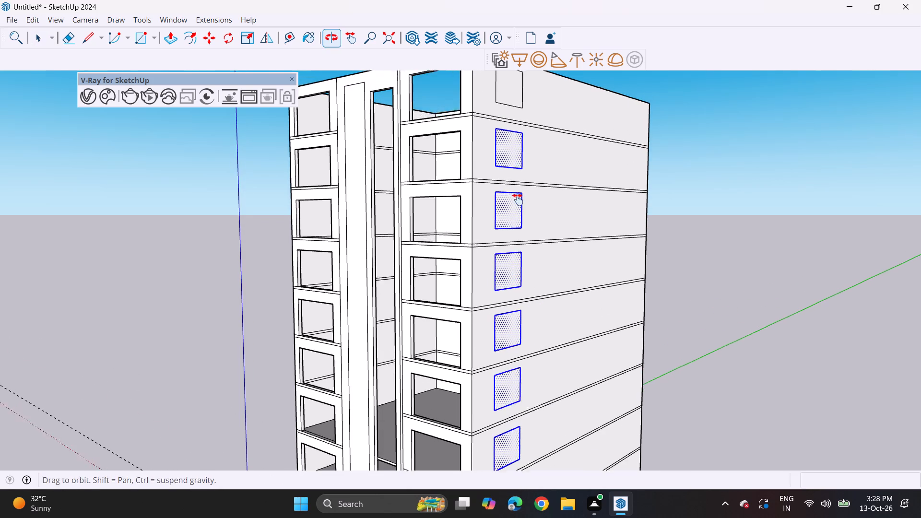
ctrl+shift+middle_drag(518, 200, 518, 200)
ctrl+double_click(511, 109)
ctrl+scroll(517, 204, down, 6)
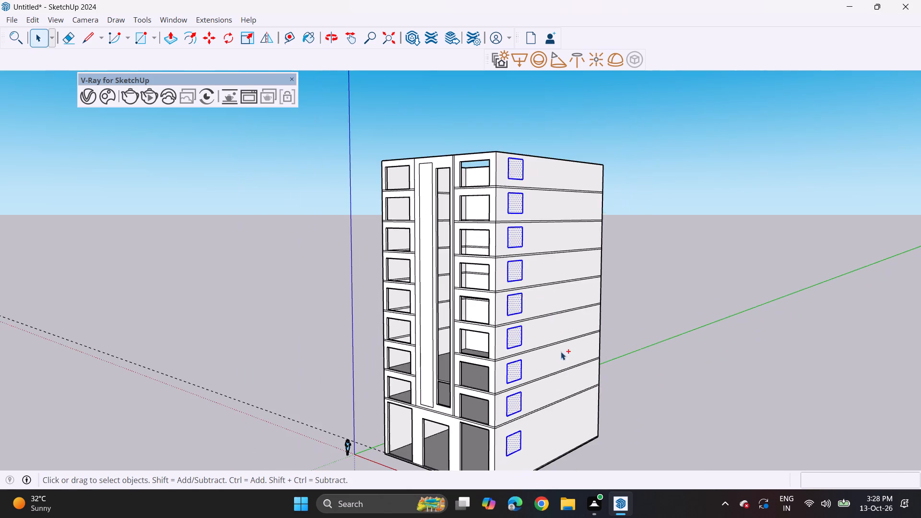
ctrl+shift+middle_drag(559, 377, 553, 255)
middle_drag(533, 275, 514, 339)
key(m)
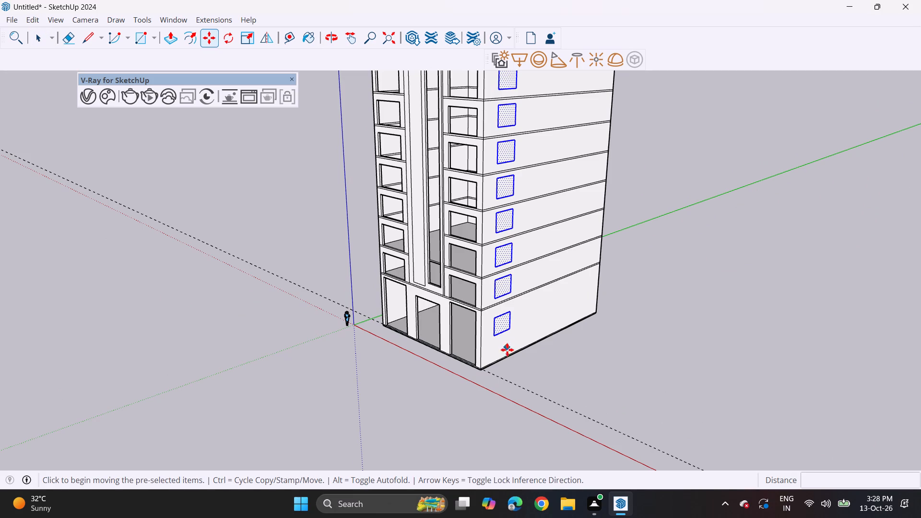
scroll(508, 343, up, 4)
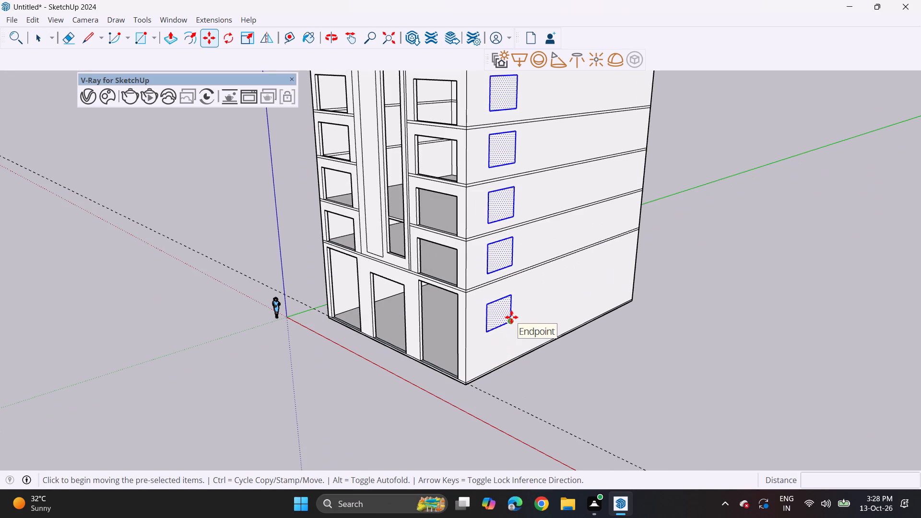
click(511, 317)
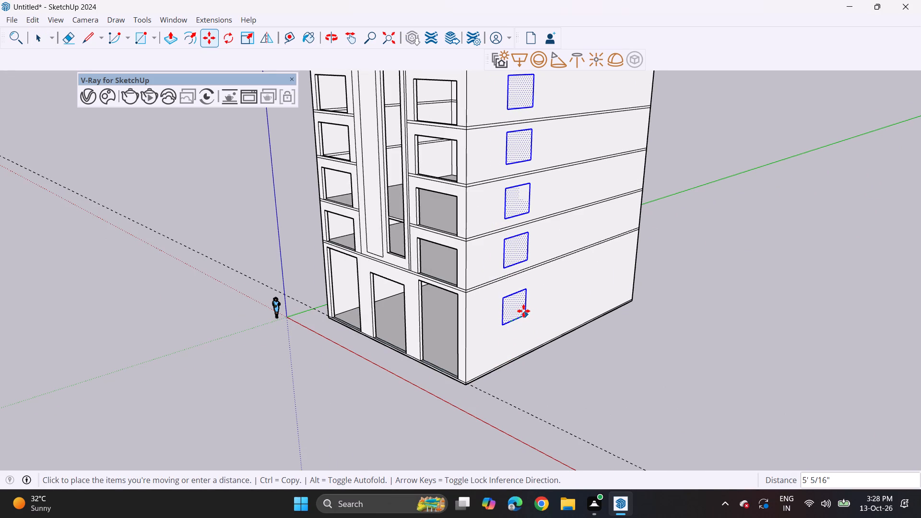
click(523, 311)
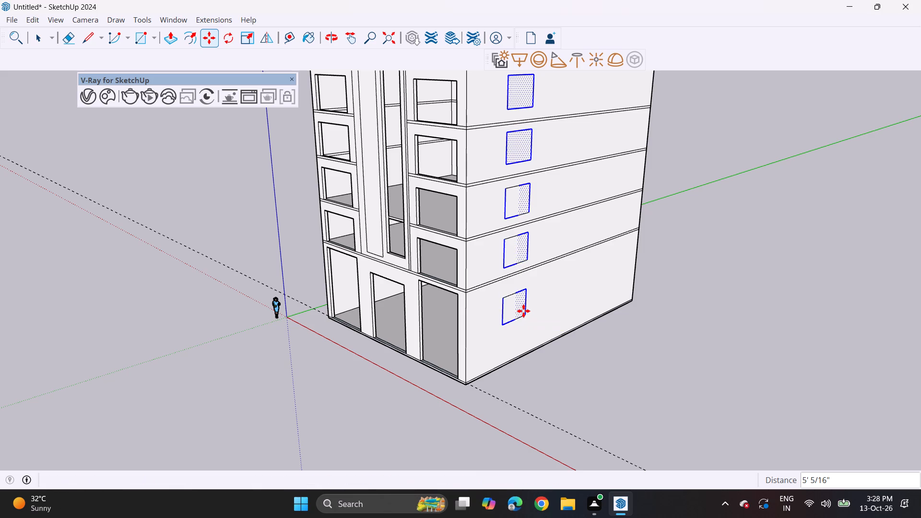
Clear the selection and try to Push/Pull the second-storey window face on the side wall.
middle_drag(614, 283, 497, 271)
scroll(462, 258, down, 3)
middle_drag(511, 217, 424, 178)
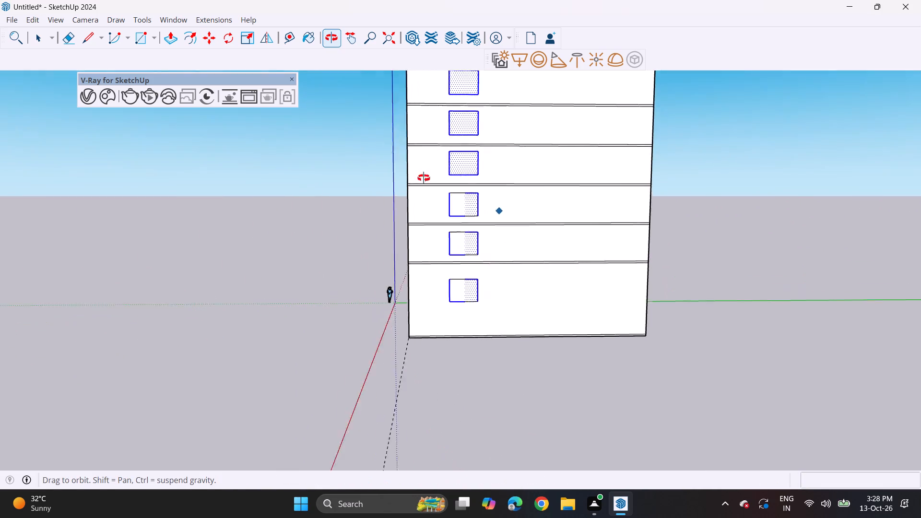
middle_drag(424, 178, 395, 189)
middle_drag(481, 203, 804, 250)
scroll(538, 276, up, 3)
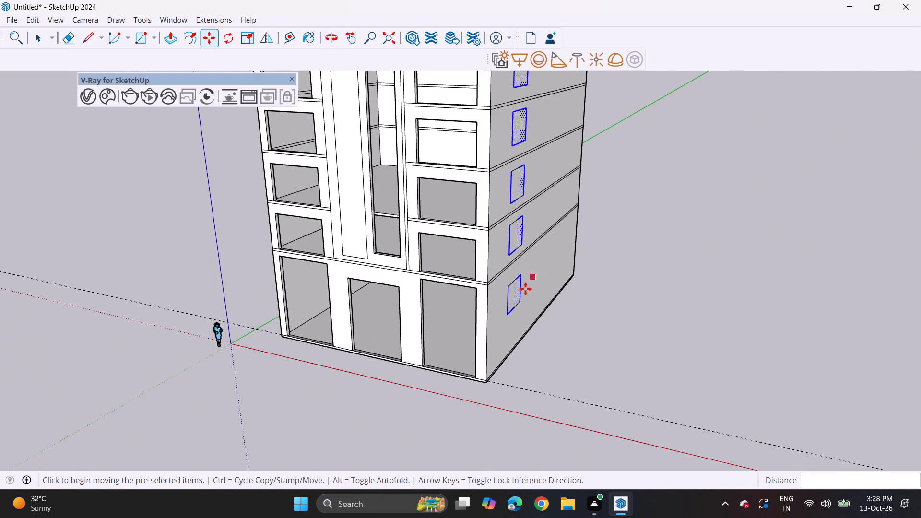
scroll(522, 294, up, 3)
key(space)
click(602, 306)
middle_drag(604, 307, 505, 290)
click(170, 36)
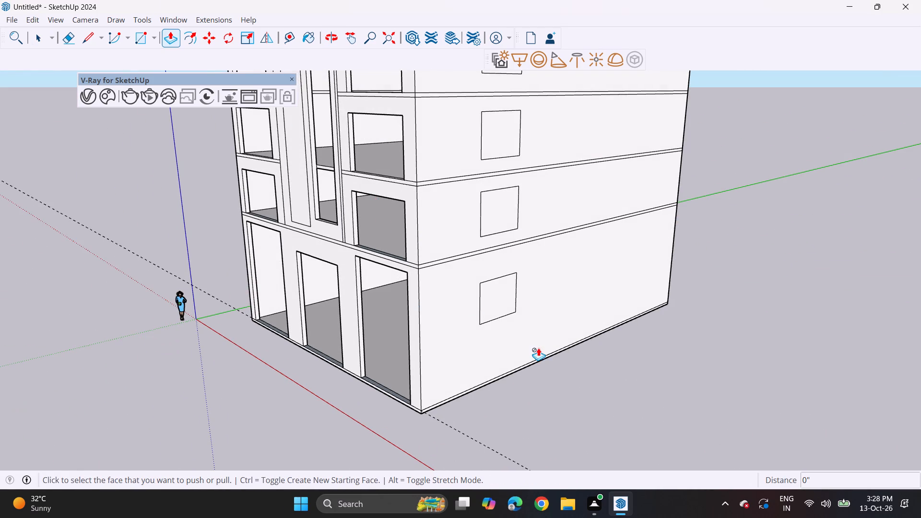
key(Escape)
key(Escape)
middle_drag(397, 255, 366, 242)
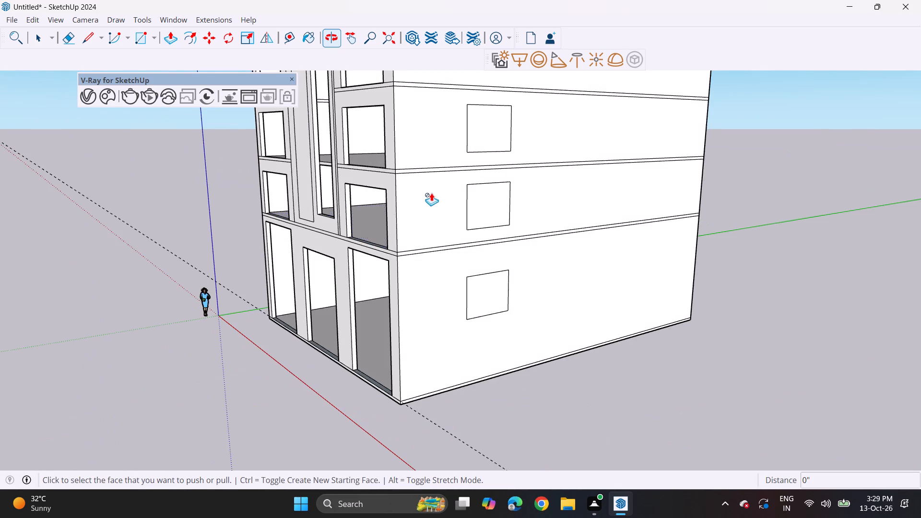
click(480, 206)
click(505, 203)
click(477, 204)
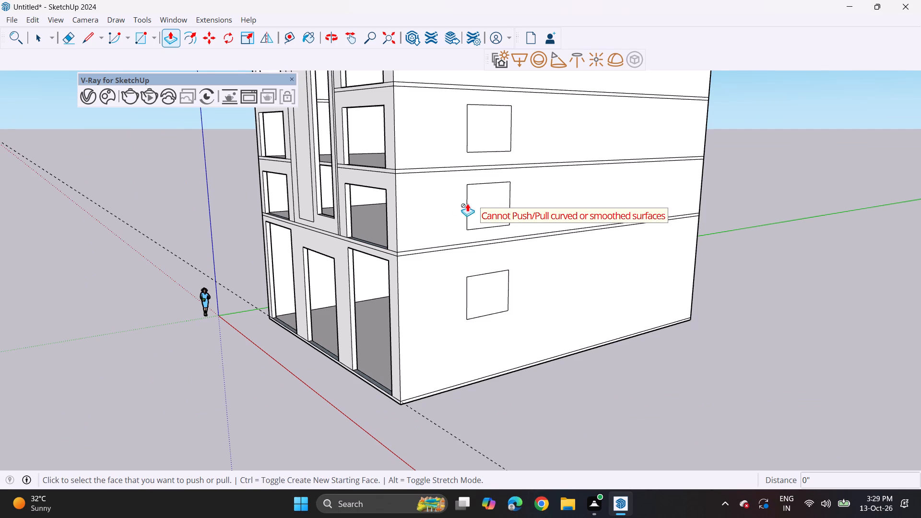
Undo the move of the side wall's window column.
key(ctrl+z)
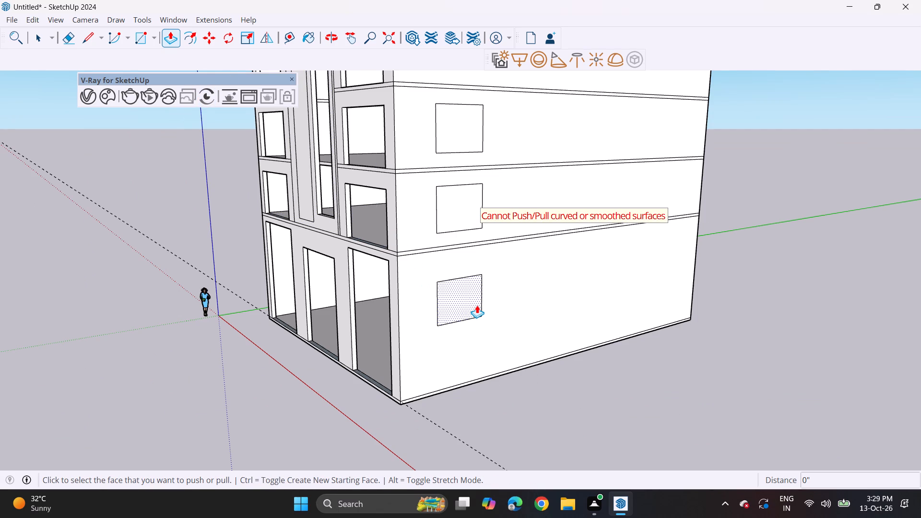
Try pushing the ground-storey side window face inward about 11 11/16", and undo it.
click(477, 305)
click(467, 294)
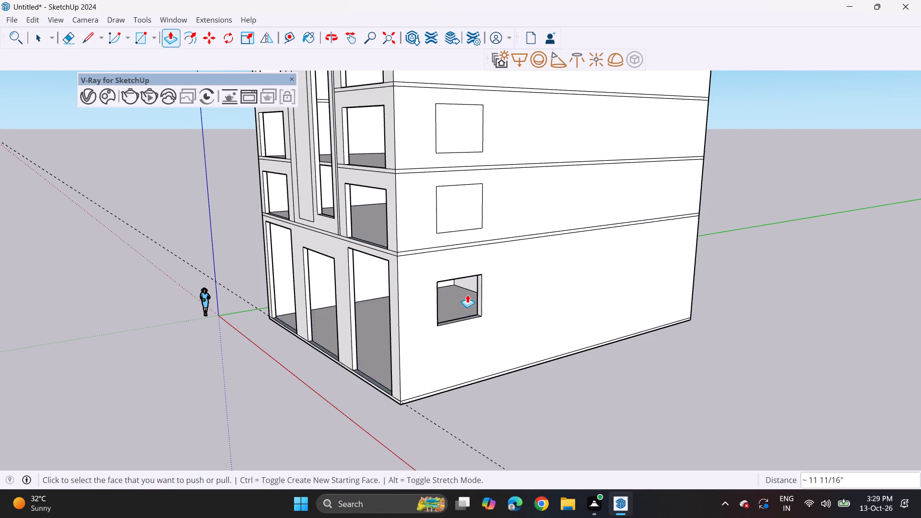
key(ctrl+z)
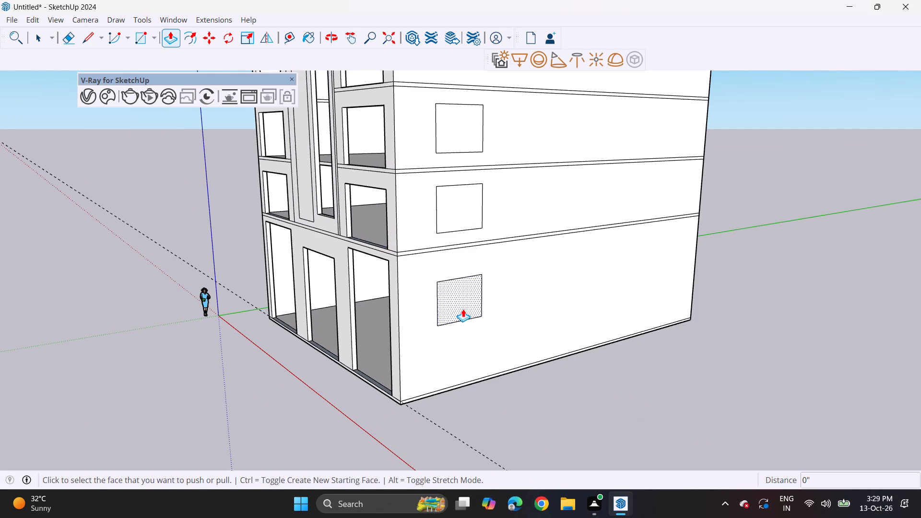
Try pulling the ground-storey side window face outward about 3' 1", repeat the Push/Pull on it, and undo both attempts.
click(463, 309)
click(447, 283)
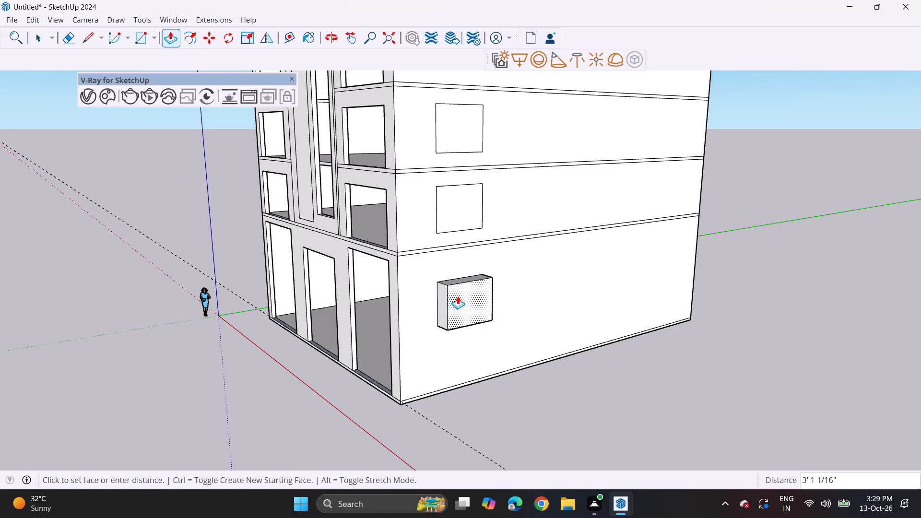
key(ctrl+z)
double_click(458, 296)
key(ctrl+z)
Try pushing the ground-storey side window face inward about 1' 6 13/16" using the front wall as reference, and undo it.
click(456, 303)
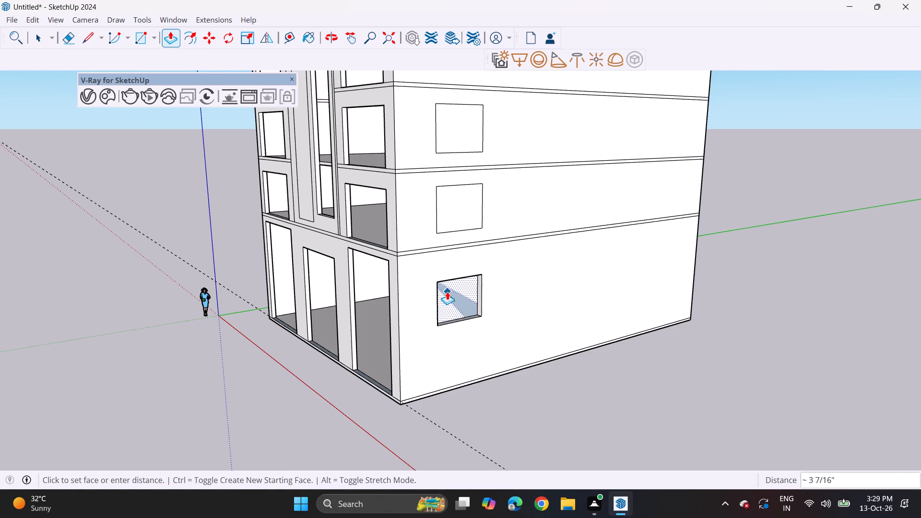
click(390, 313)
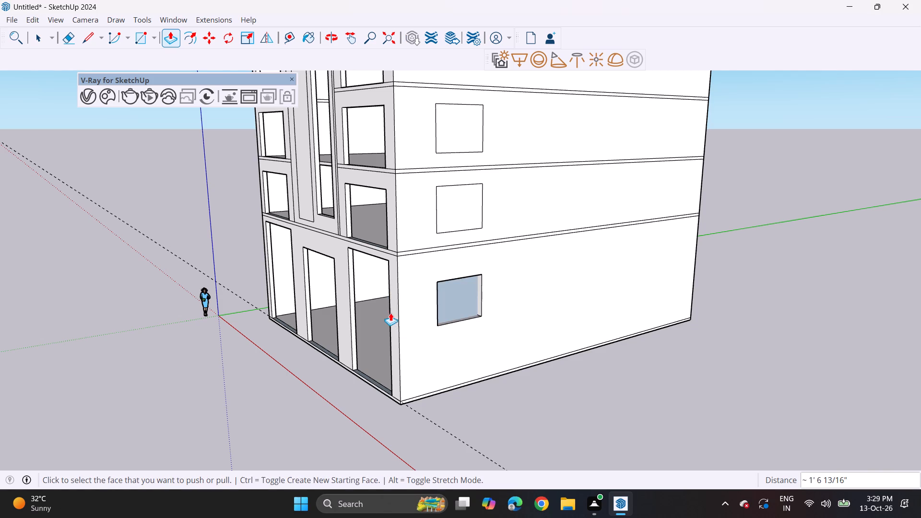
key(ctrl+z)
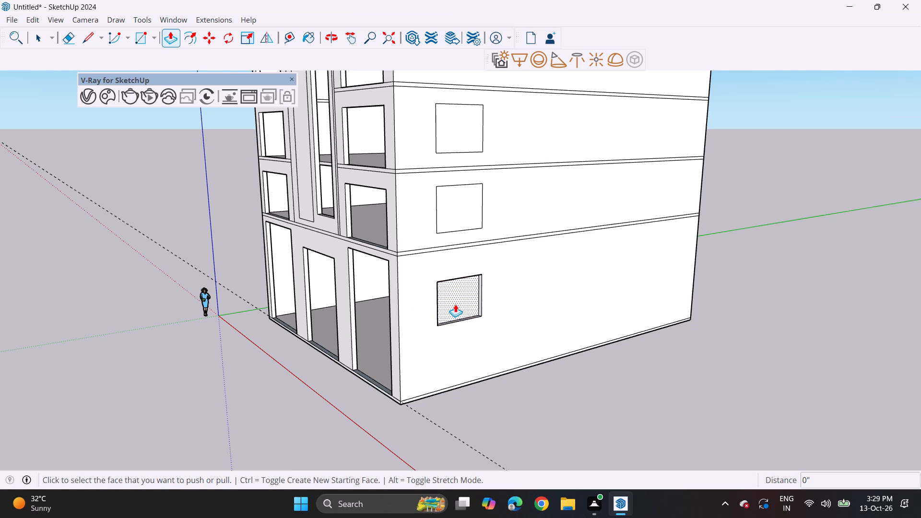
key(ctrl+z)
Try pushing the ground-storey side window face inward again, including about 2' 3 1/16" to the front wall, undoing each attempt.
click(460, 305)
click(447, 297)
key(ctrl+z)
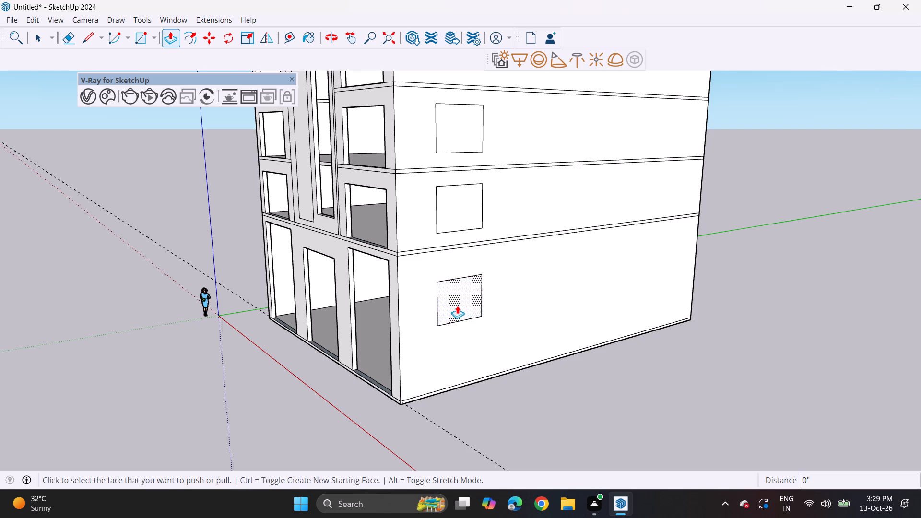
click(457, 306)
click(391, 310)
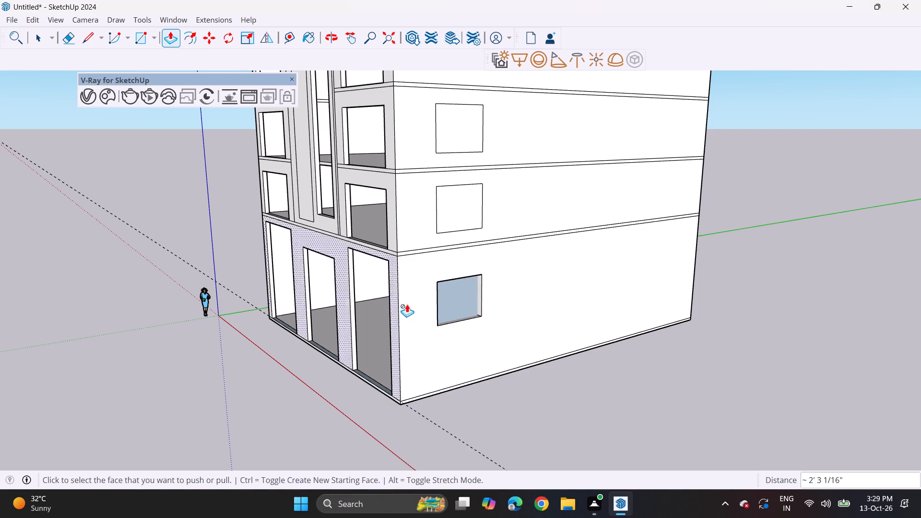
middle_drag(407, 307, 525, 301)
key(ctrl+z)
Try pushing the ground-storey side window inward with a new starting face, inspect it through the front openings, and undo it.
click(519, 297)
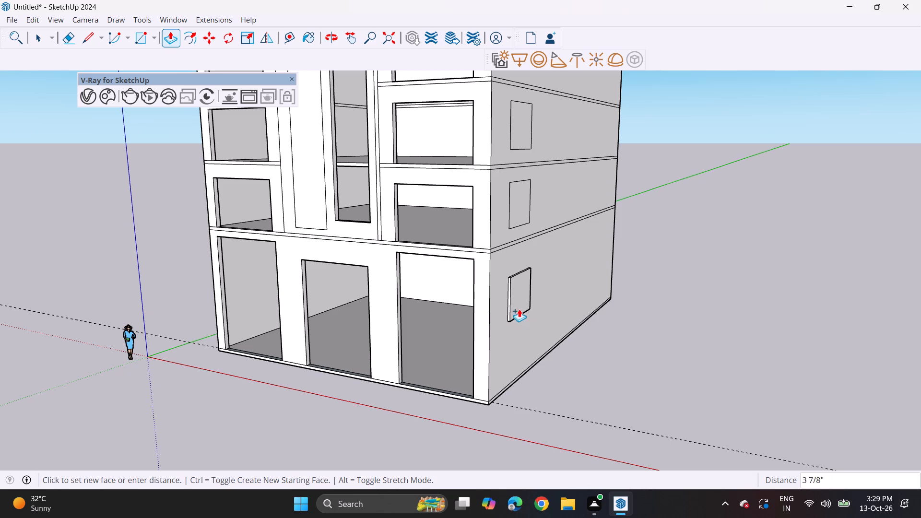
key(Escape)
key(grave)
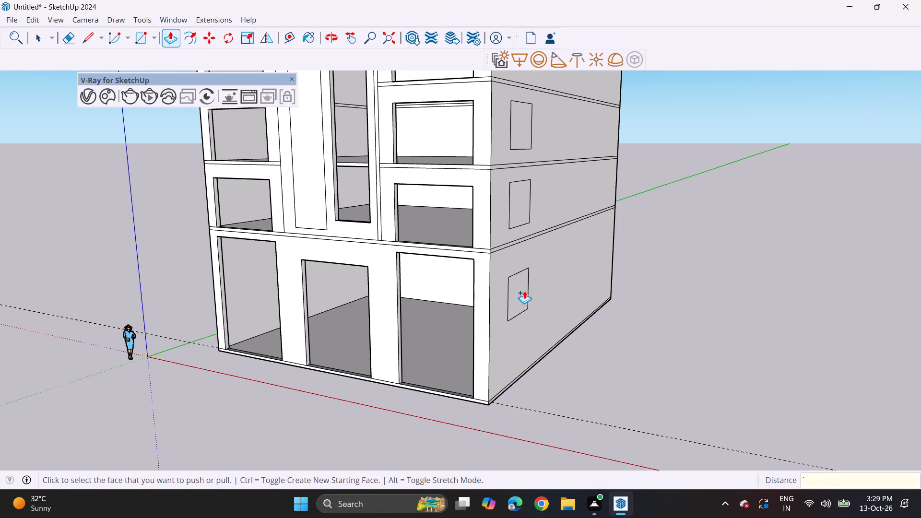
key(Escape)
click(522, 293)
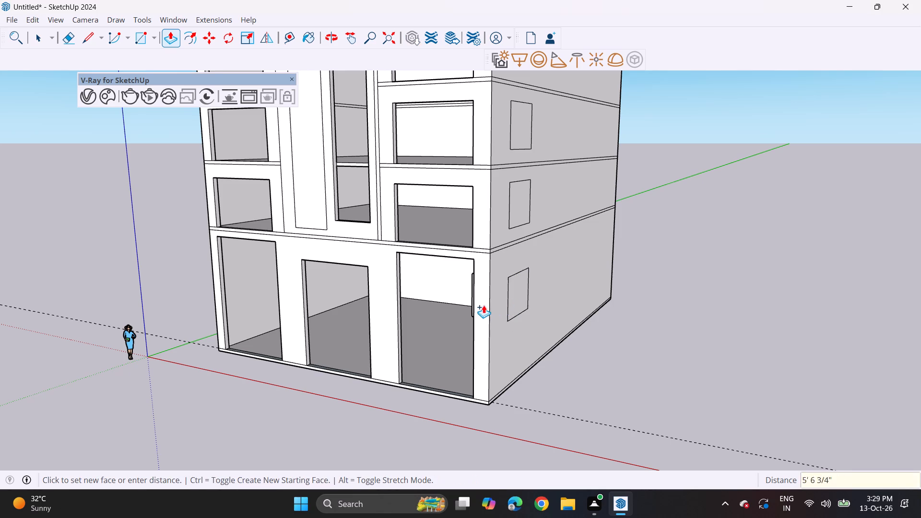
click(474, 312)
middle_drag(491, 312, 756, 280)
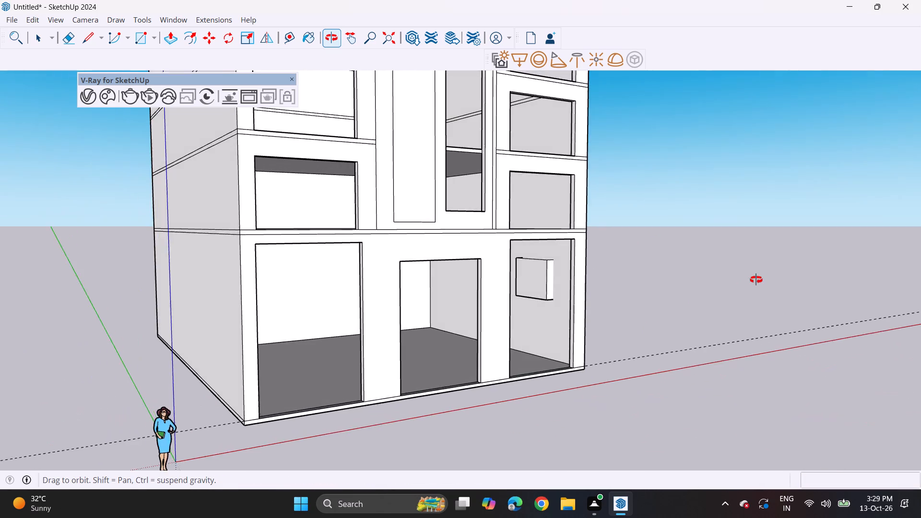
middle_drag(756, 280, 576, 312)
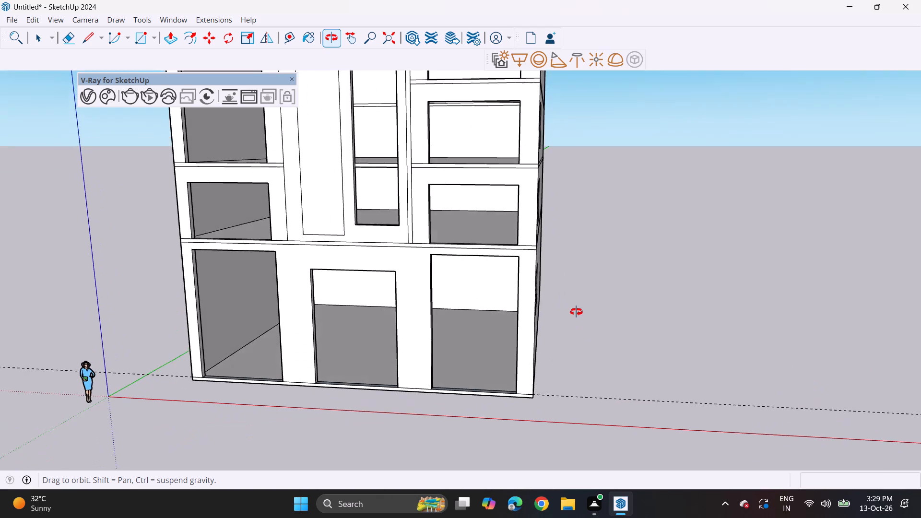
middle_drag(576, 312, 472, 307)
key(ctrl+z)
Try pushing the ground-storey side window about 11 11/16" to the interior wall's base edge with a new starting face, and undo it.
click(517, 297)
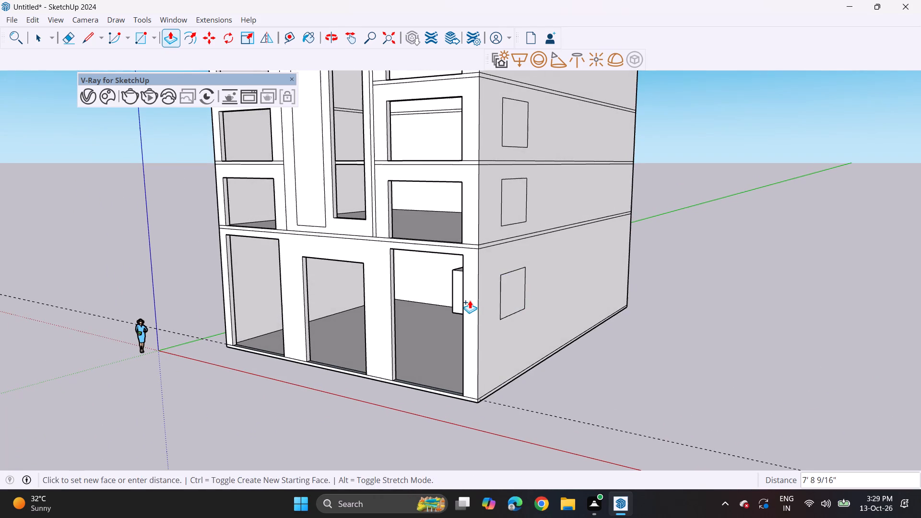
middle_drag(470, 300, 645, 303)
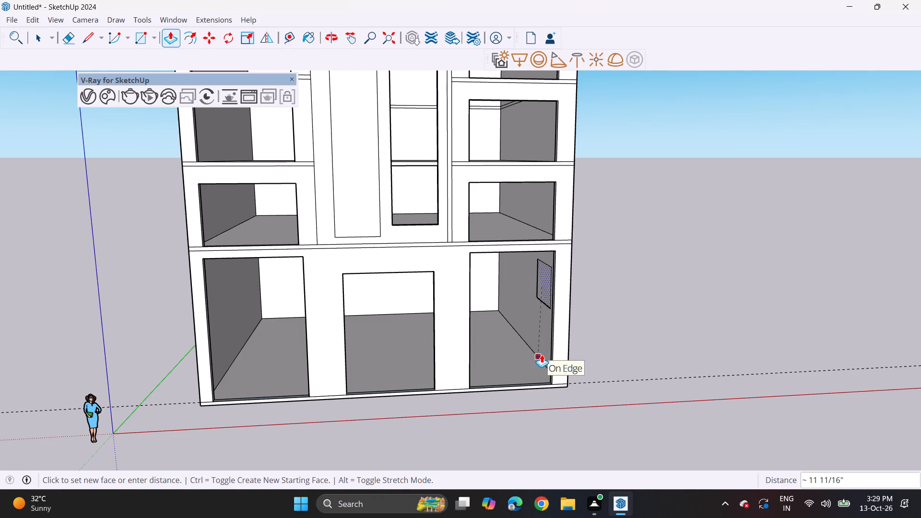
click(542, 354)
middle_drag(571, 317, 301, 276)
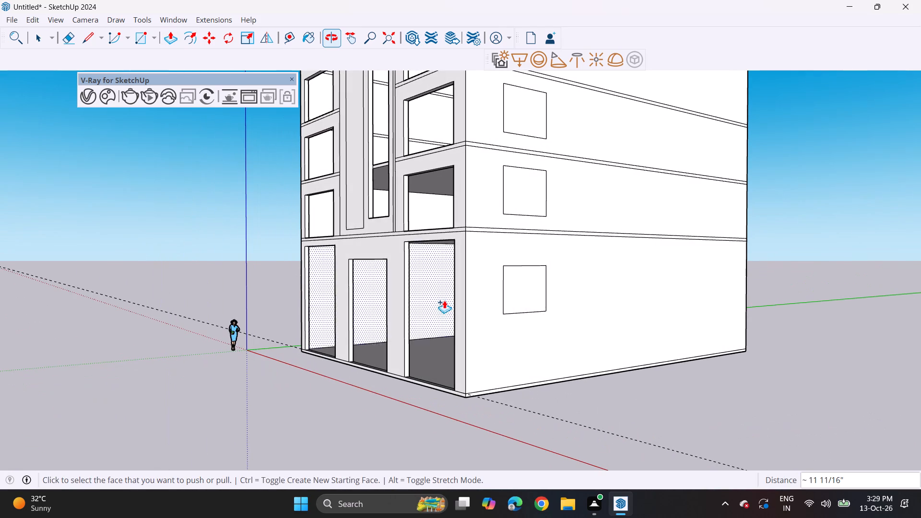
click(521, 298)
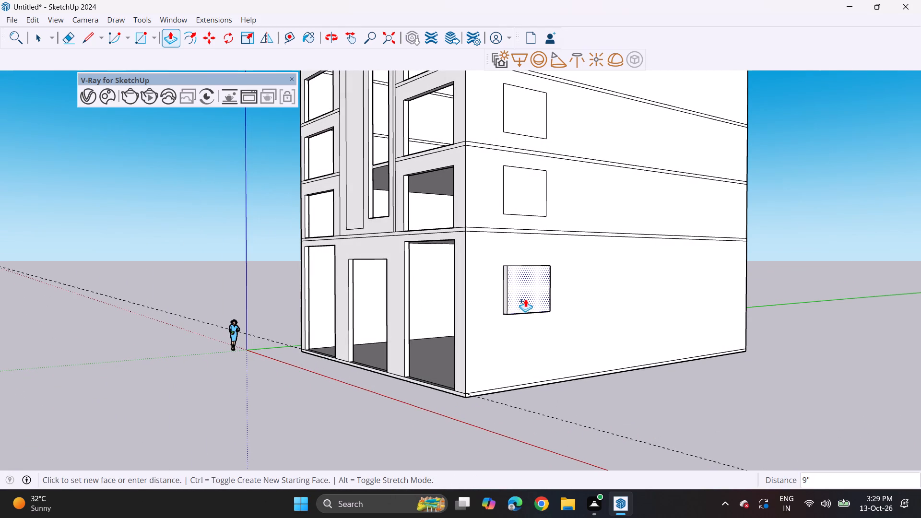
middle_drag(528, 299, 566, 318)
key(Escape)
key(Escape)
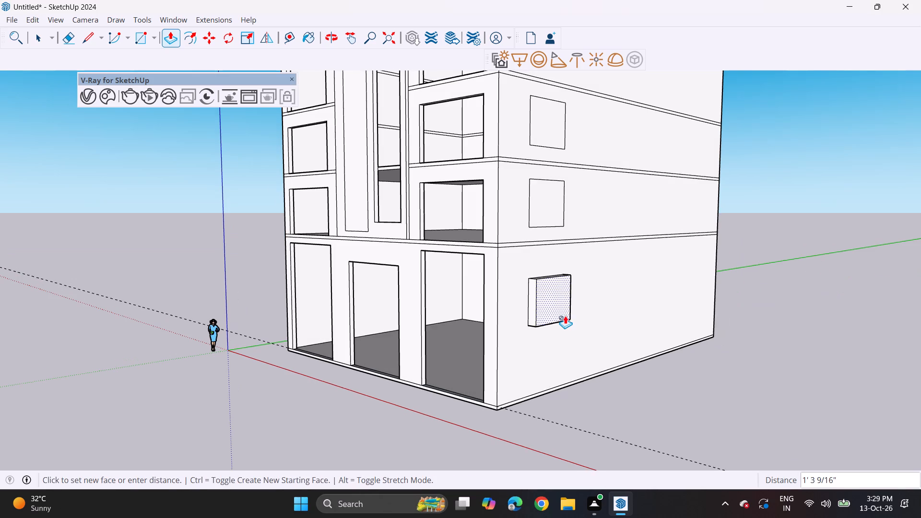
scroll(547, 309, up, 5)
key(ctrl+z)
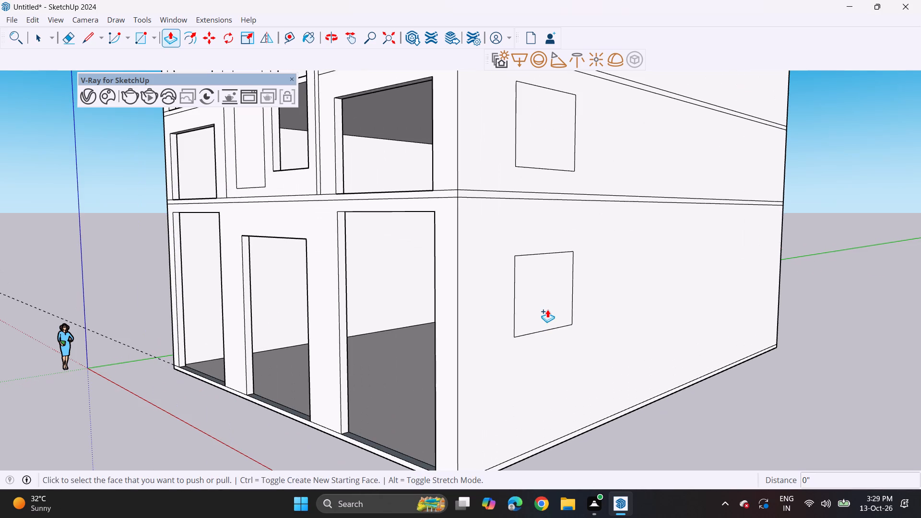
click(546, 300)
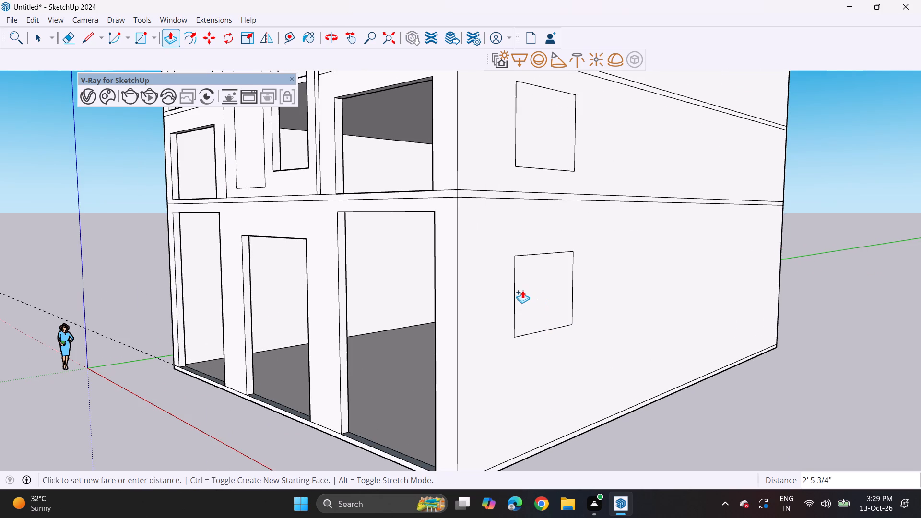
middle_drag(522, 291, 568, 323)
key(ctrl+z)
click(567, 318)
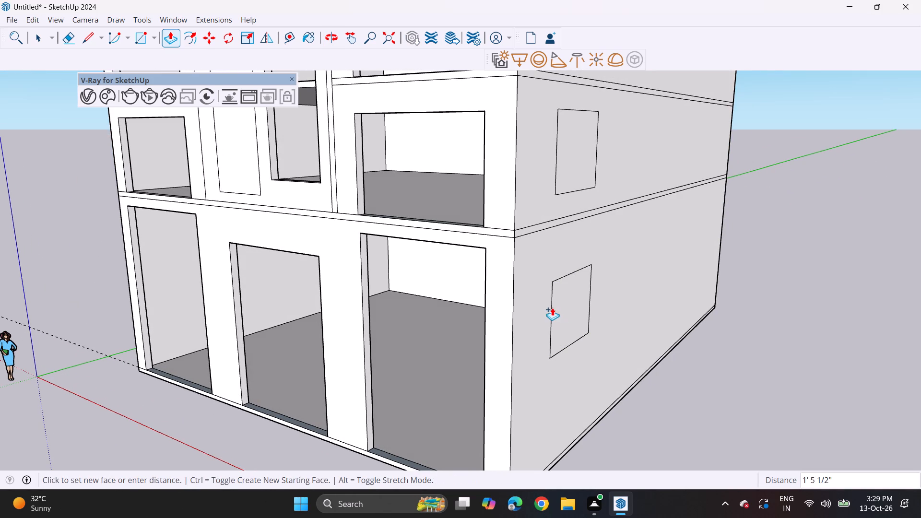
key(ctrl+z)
Push the ground-storey side window about 11 11/16" through the wall and repeat it on the three side windows directly above.
click(572, 318)
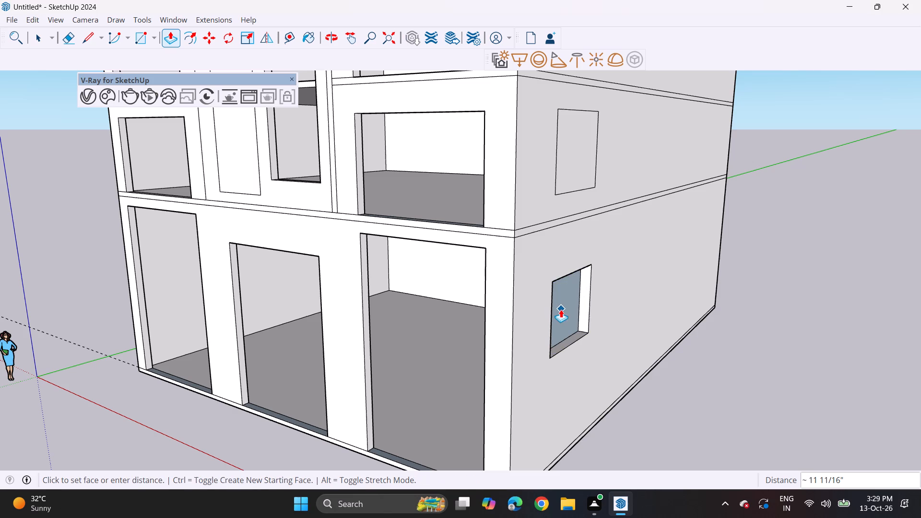
click(561, 309)
double_click(568, 172)
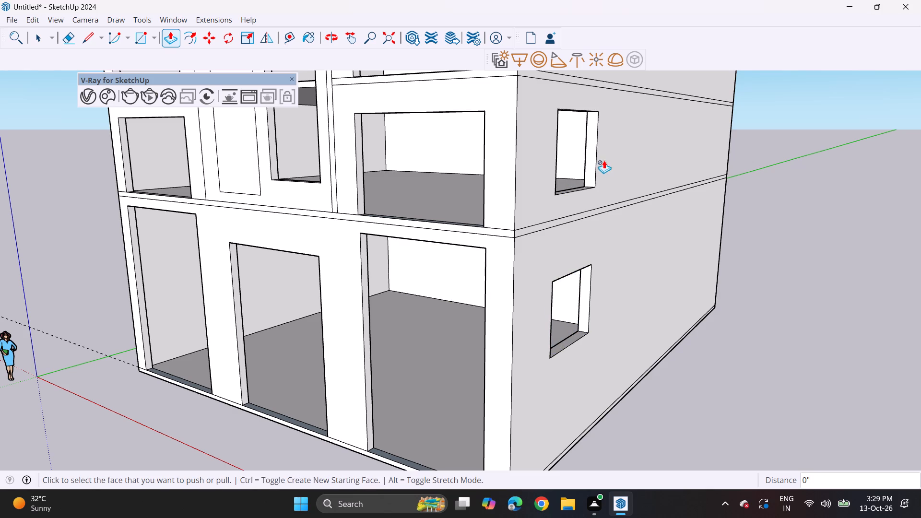
shift+middle_drag(604, 158, 581, 369)
double_click(555, 263)
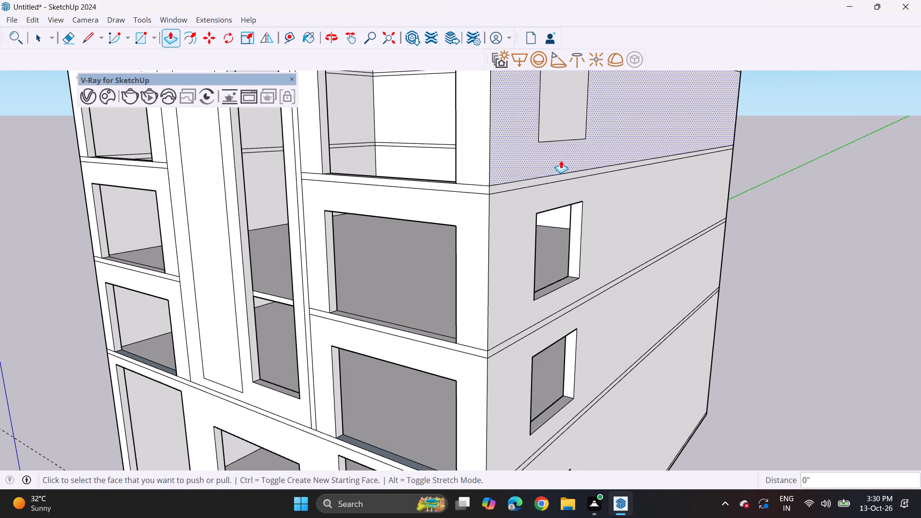
double_click(572, 103)
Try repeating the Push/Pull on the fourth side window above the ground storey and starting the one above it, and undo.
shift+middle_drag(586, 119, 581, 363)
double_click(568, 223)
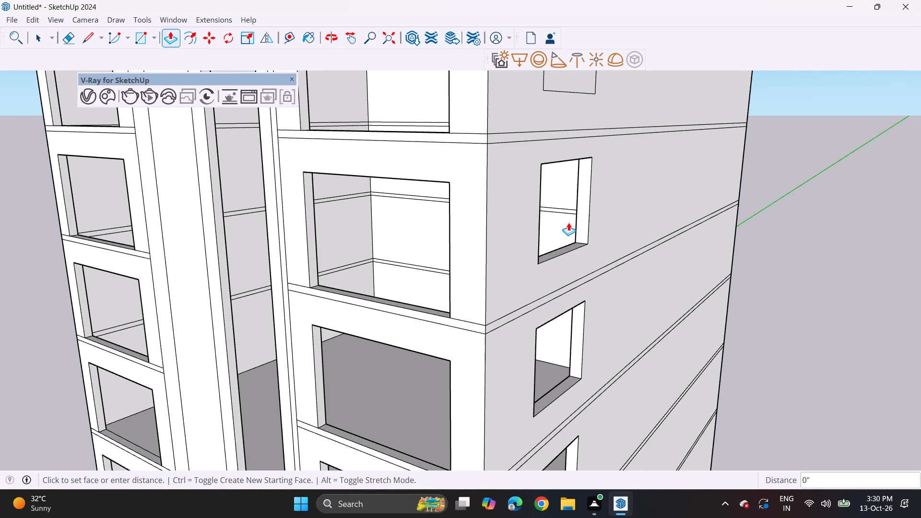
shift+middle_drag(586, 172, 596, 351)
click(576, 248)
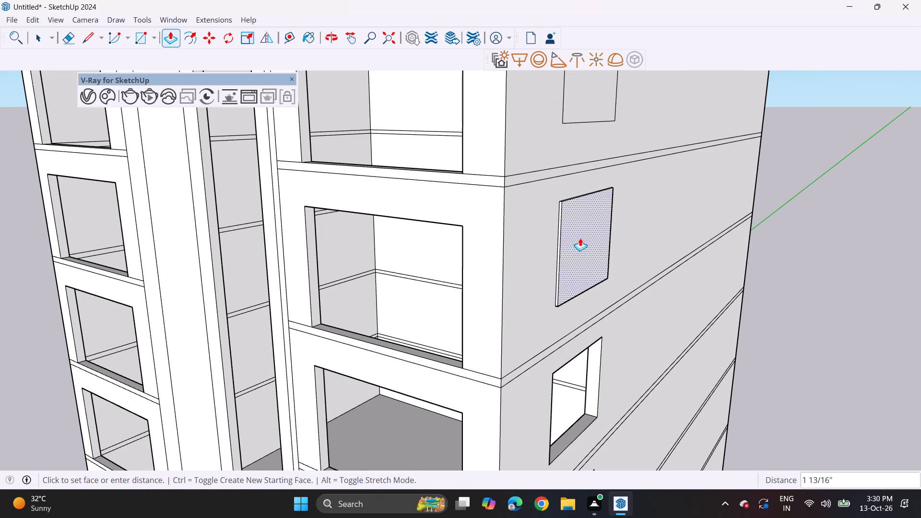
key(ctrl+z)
Push the fourth side window above the ground storey about 11 11/16" through the wall and repeat it up to the top storey.
scroll(580, 348, down, 2)
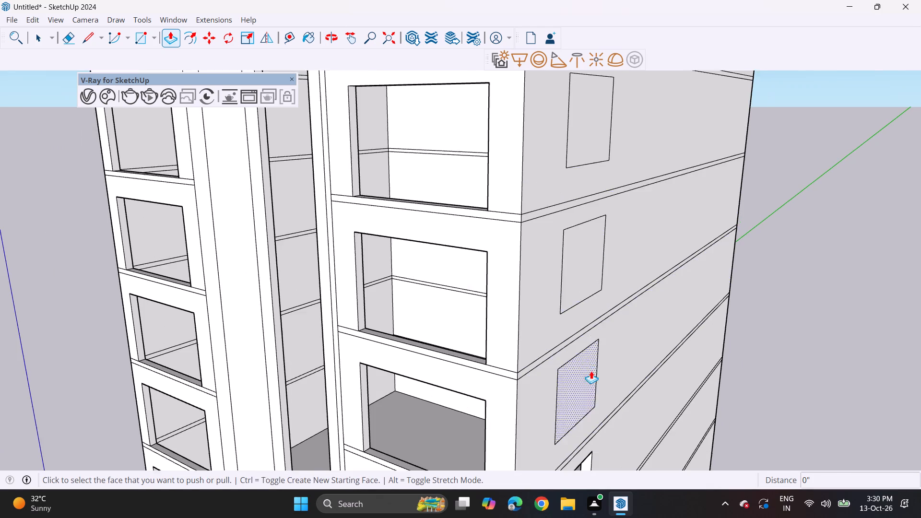
shift+middle_drag(602, 392, 601, 311)
click(582, 313)
click(561, 301)
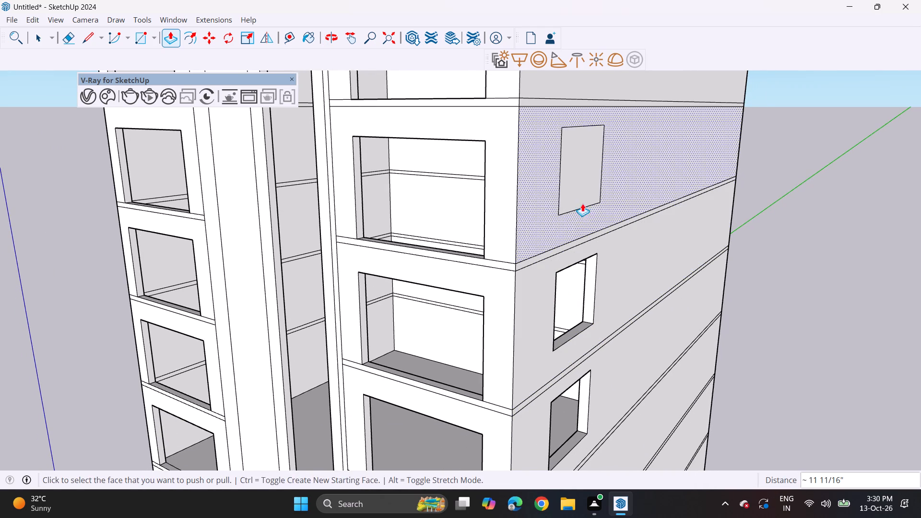
double_click(577, 178)
shift+middle_drag(614, 157, 615, 355)
double_click(595, 264)
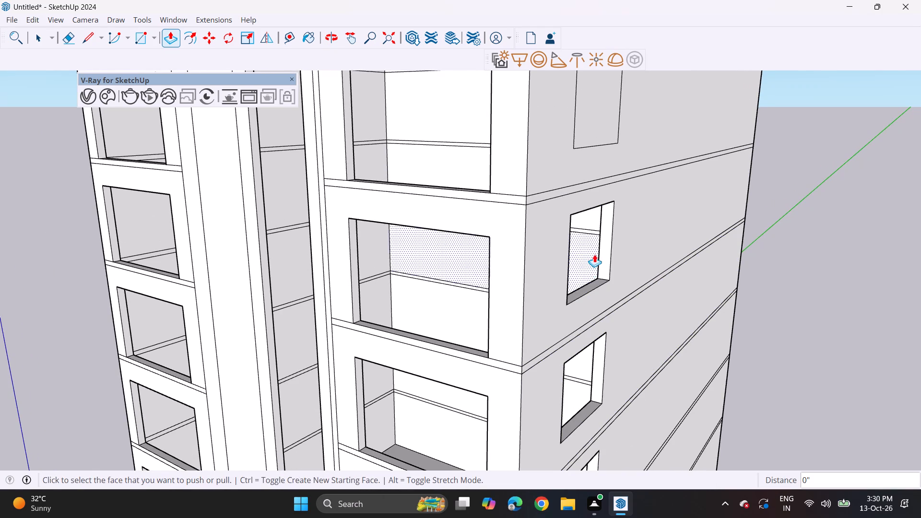
double_click(598, 111)
shift+middle_drag(620, 157, 584, 441)
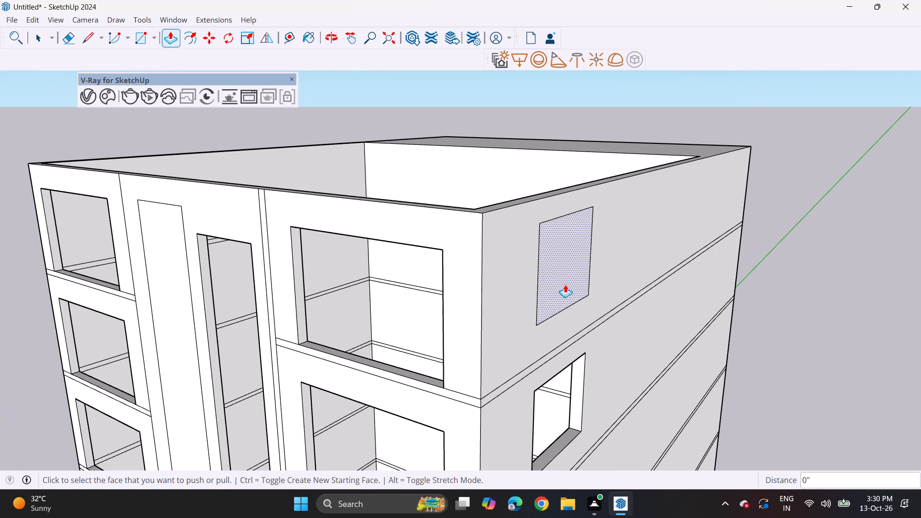
double_click(565, 284)
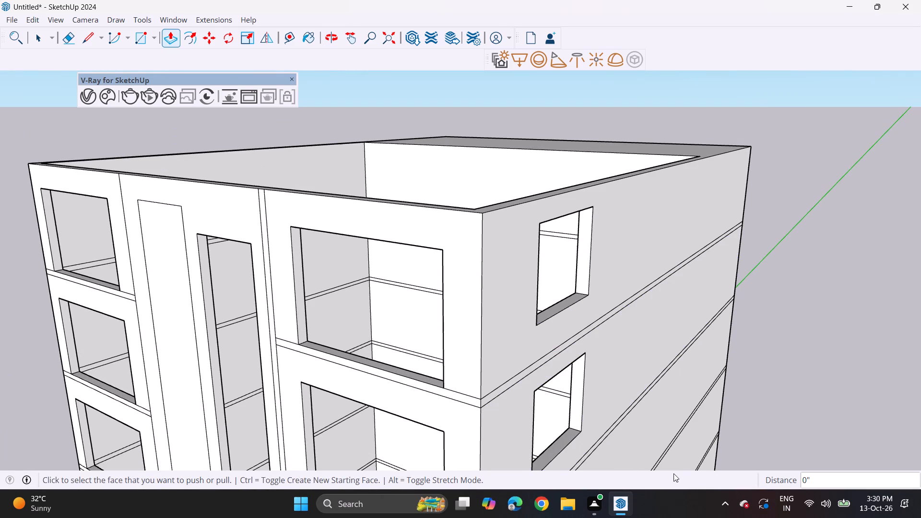
Draw three 104' vertical lines down the side wall beyond the window column, from its top edge to its base.
scroll(663, 458, down, 3)
middle_drag(656, 461, 570, 338)
scroll(561, 345, down, 9)
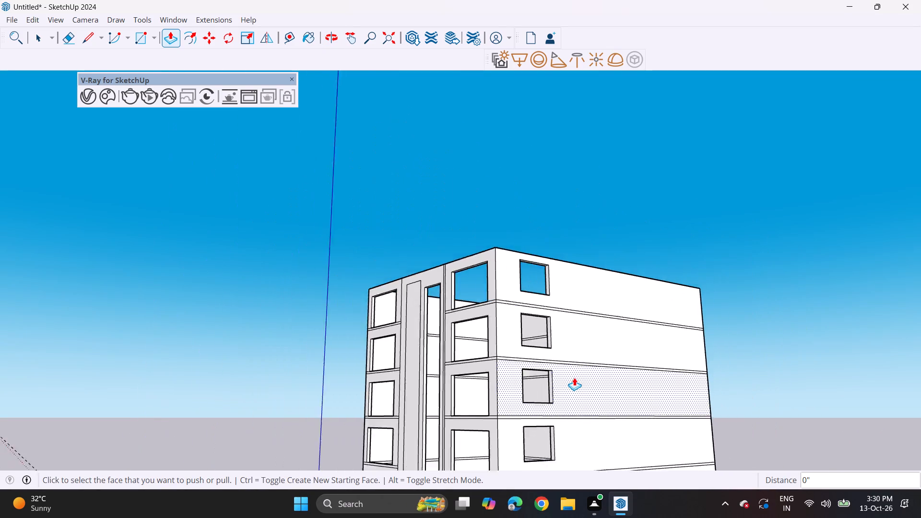
scroll(574, 377, down, 2)
shift+middle_drag(590, 391, 508, 197)
scroll(496, 235, down, 2)
middle_drag(497, 244, 496, 305)
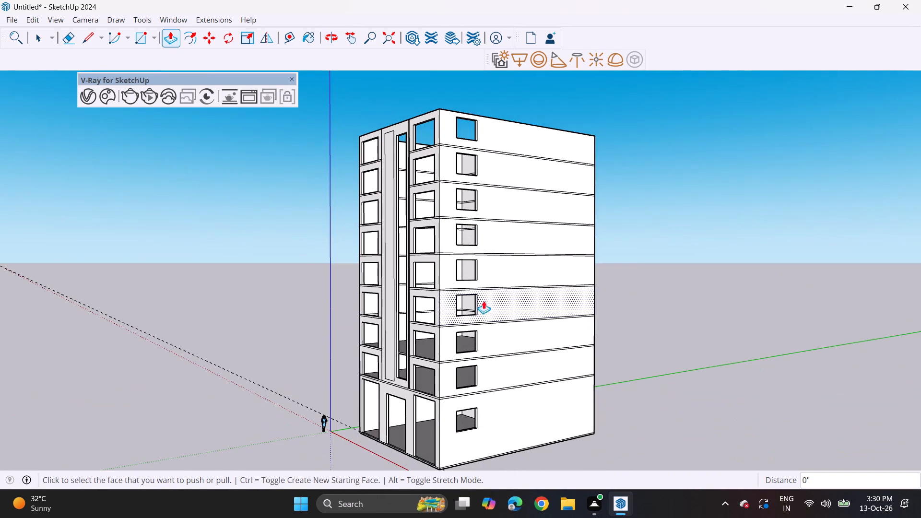
click(86, 36)
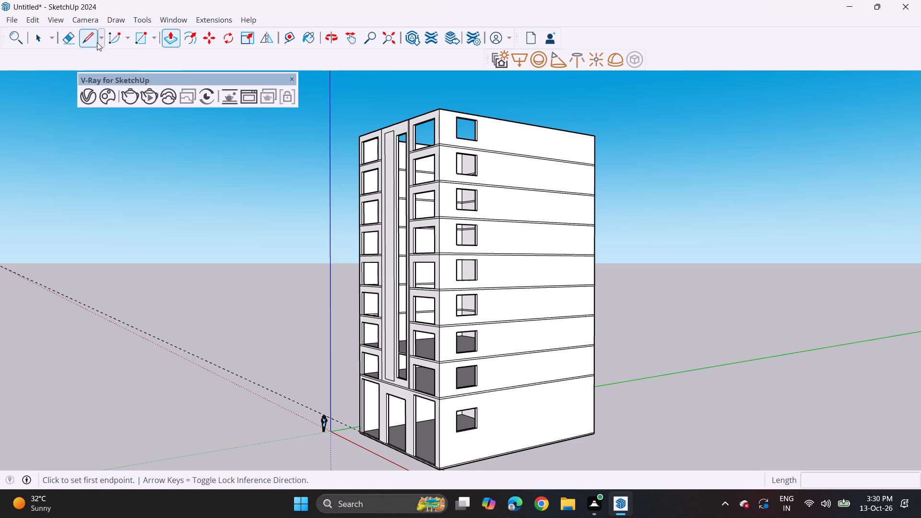
click(492, 118)
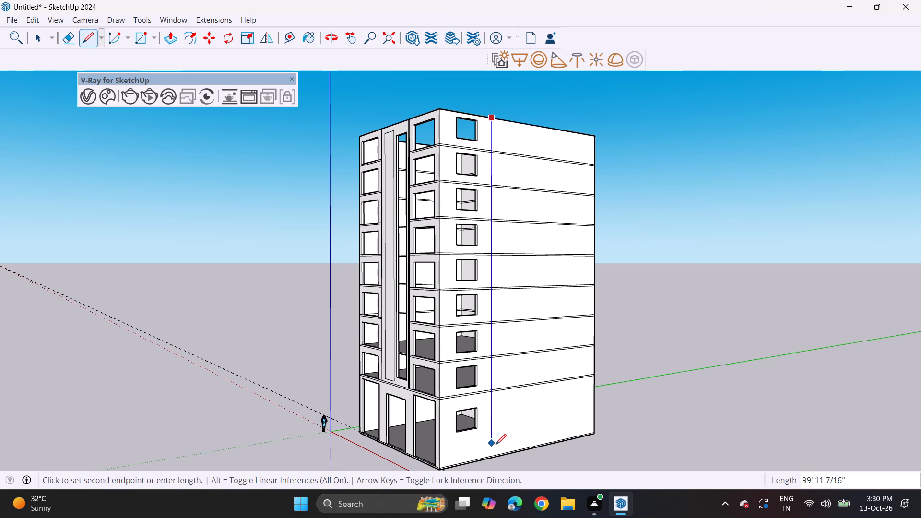
click(496, 455)
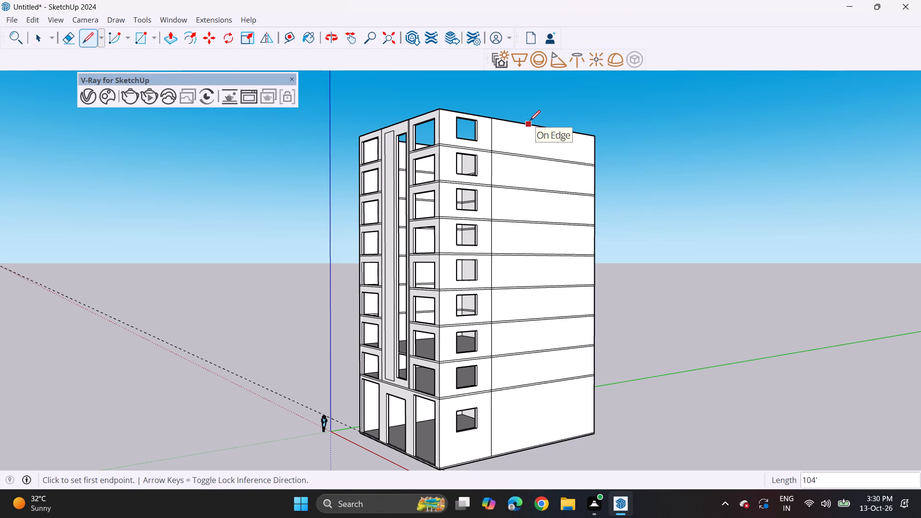
click(530, 121)
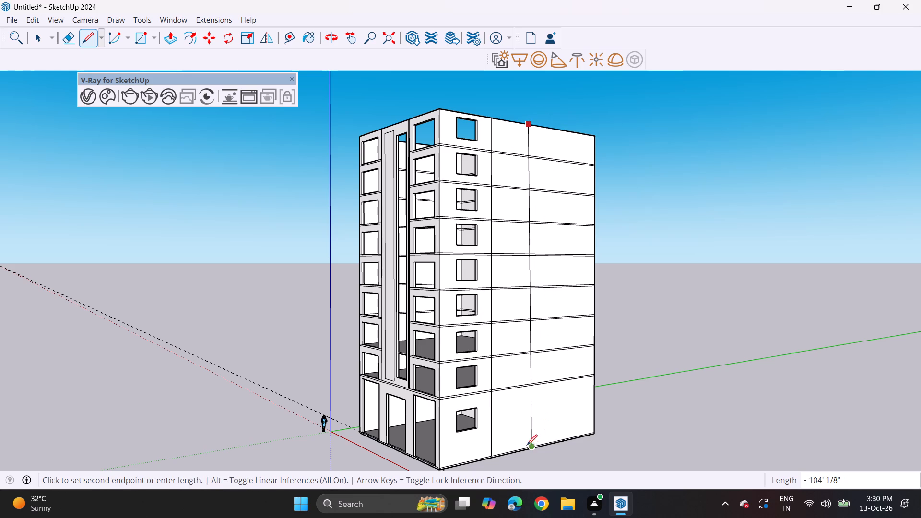
click(522, 445)
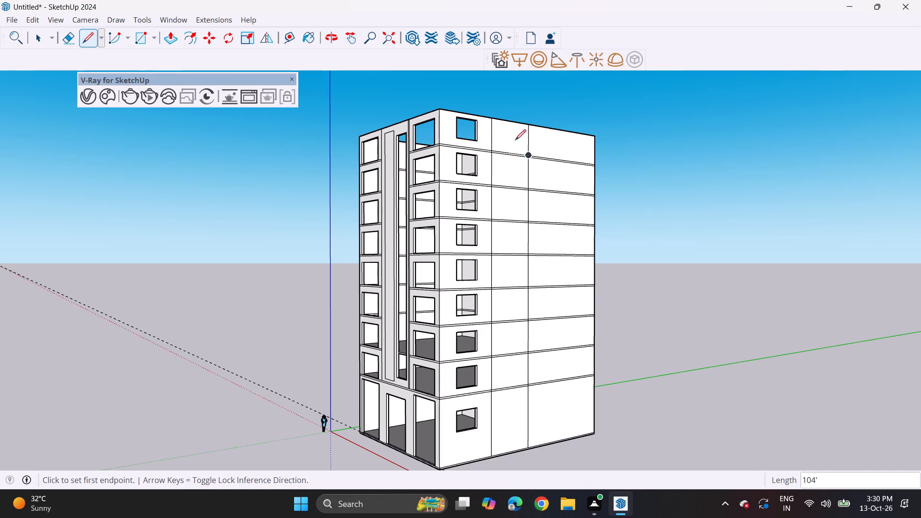
click(562, 130)
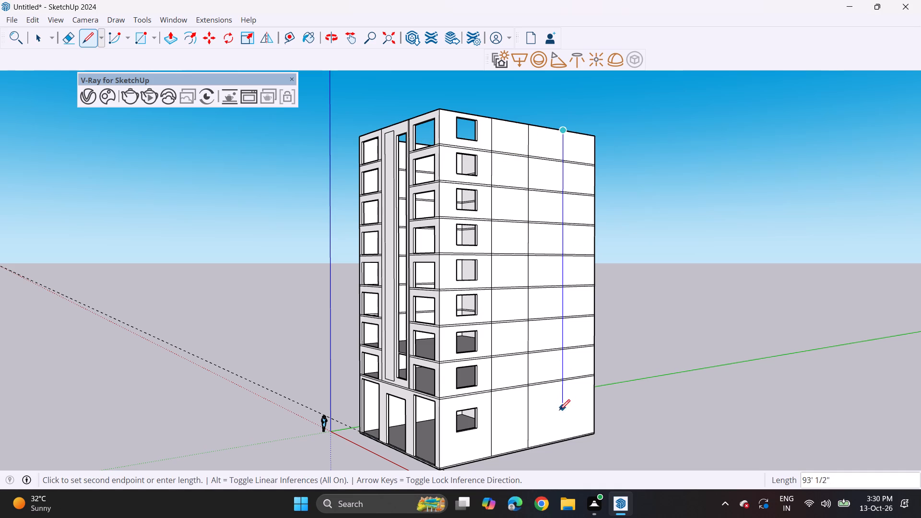
click(561, 437)
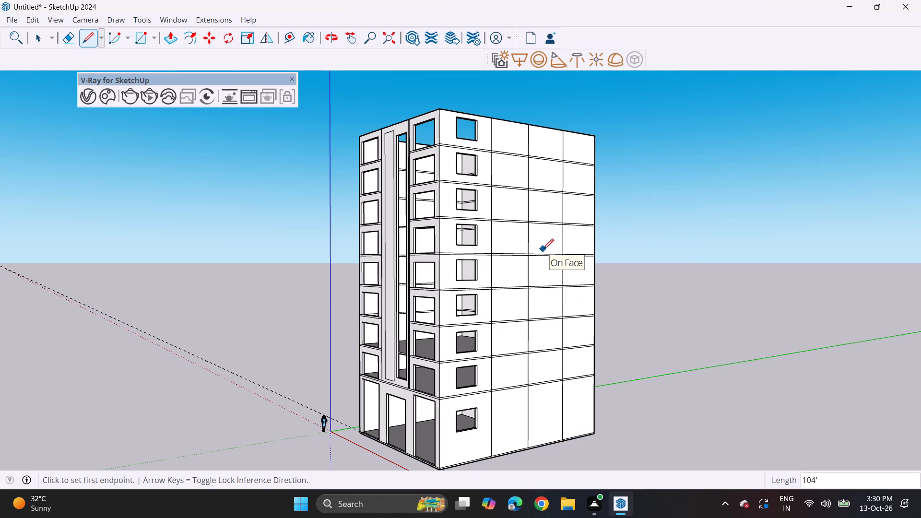
Draw a window rectangle about 9' 3" by 6' 9" on the top storey between the second and third vertical lines.
click(67, 41)
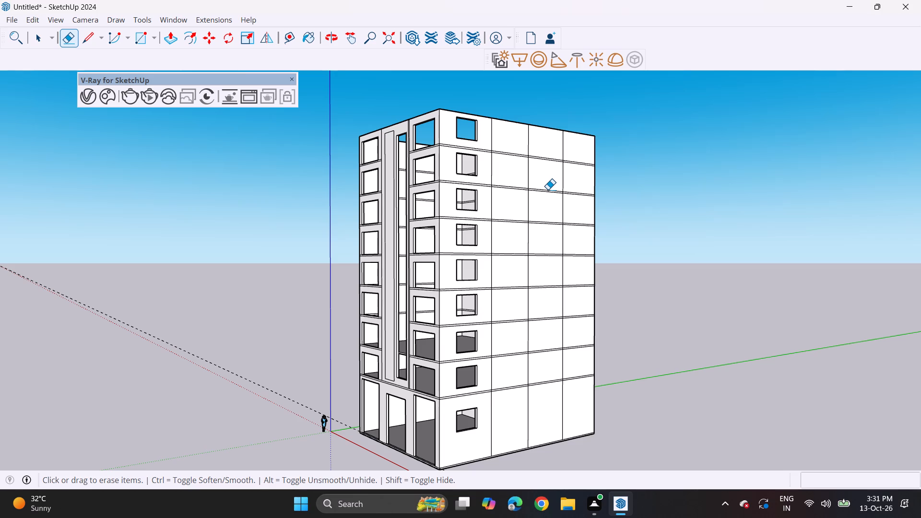
drag(142, 39, 143, 43)
scroll(538, 141, up, 2)
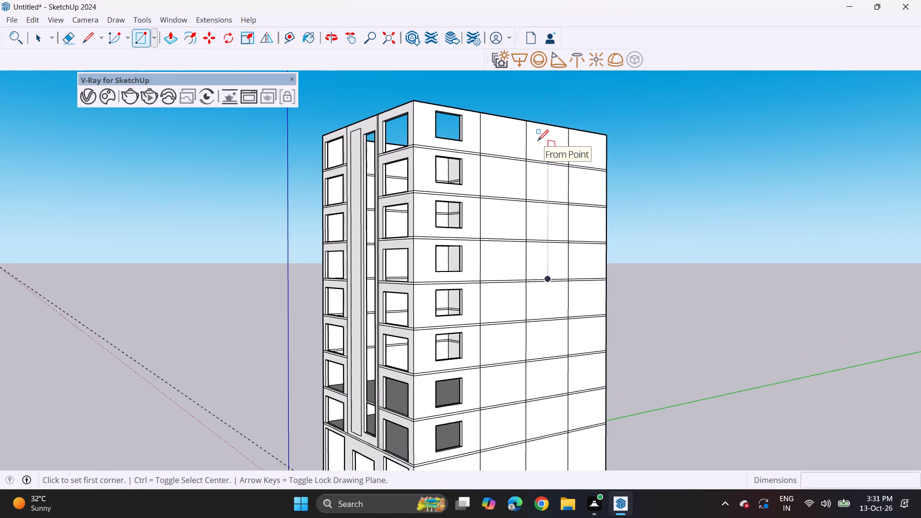
scroll(538, 141, up, 7)
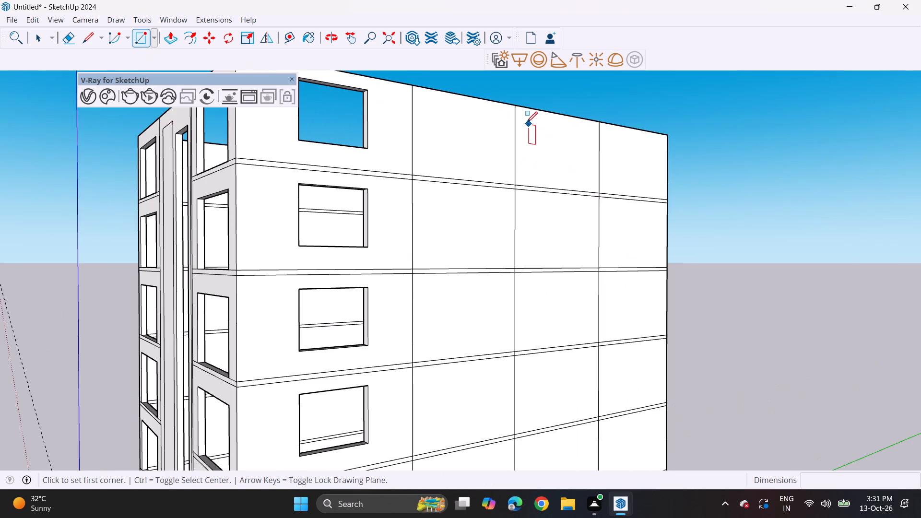
drag(529, 115, 540, 126)
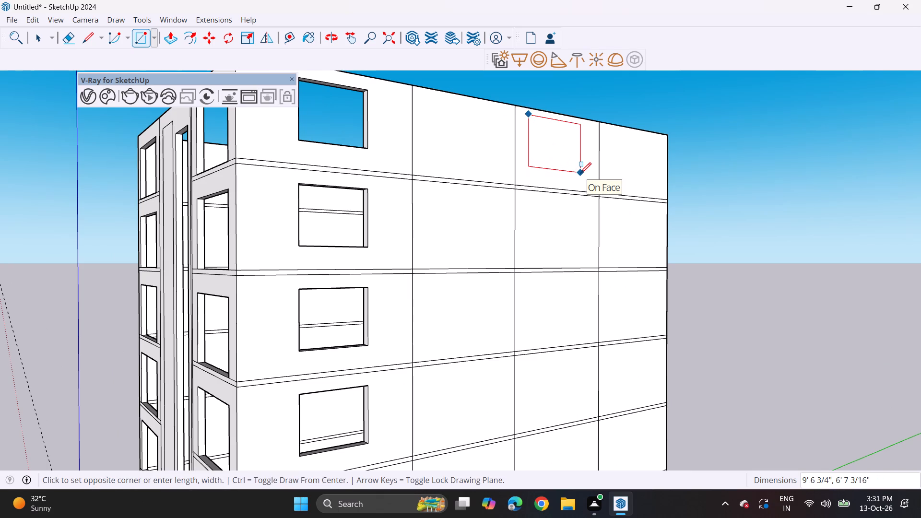
key(Escape)
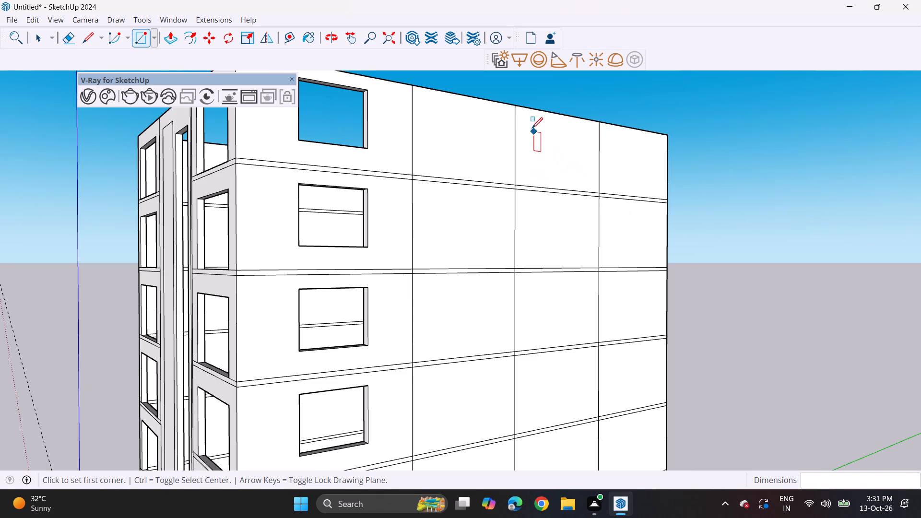
drag(532, 121, 540, 124)
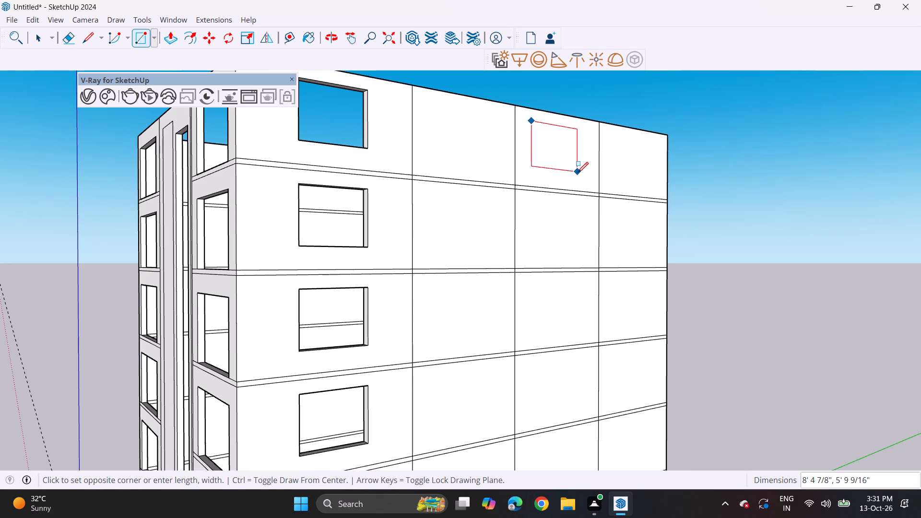
click(582, 180)
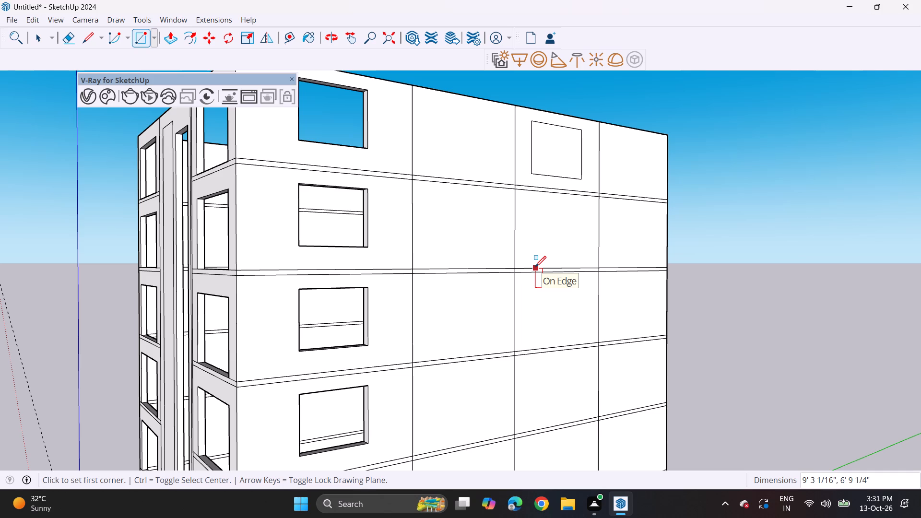
Copy the top-storey window rectangle between the second and third vertical lines straight down to the three storeys below, 10' 6" apart.
key(space)
double_click(547, 170)
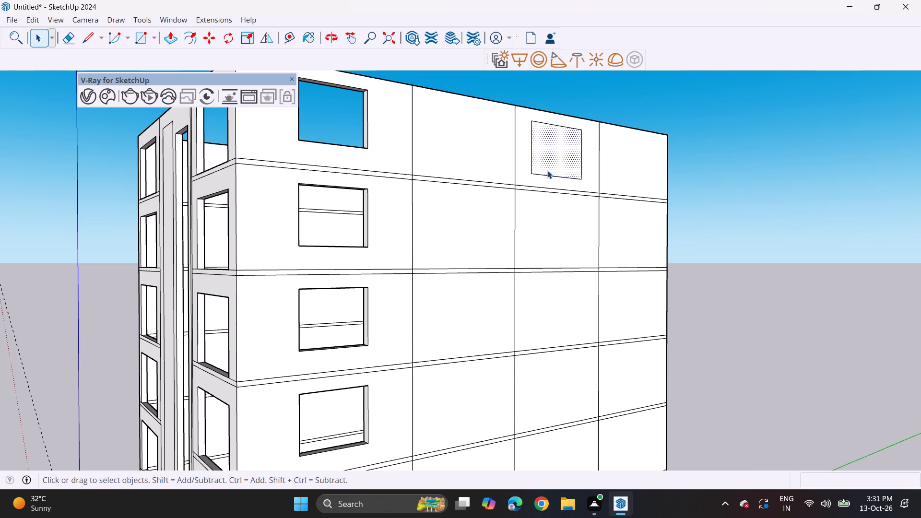
key(m)
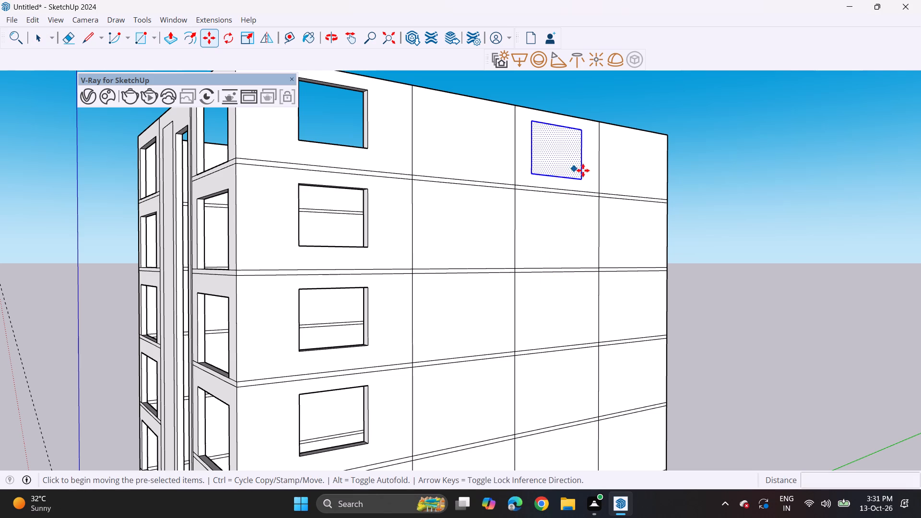
click(595, 188)
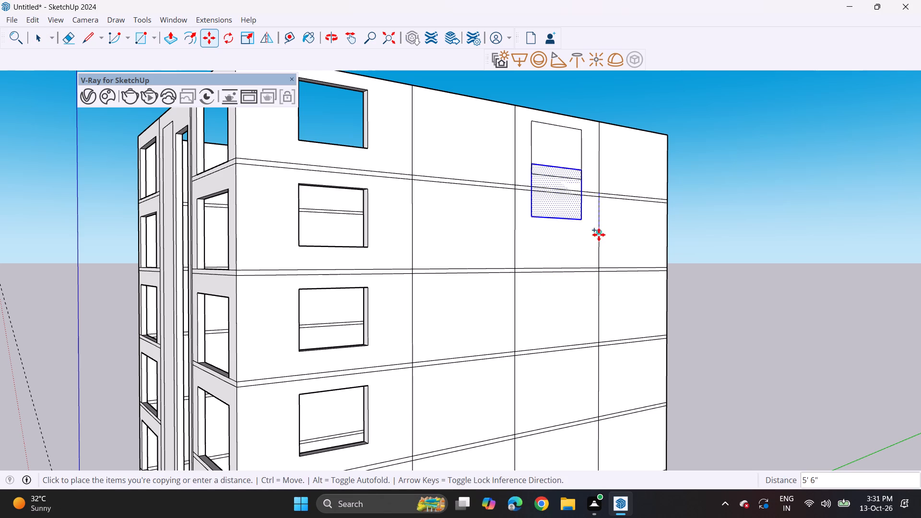
click(596, 264)
click(597, 266)
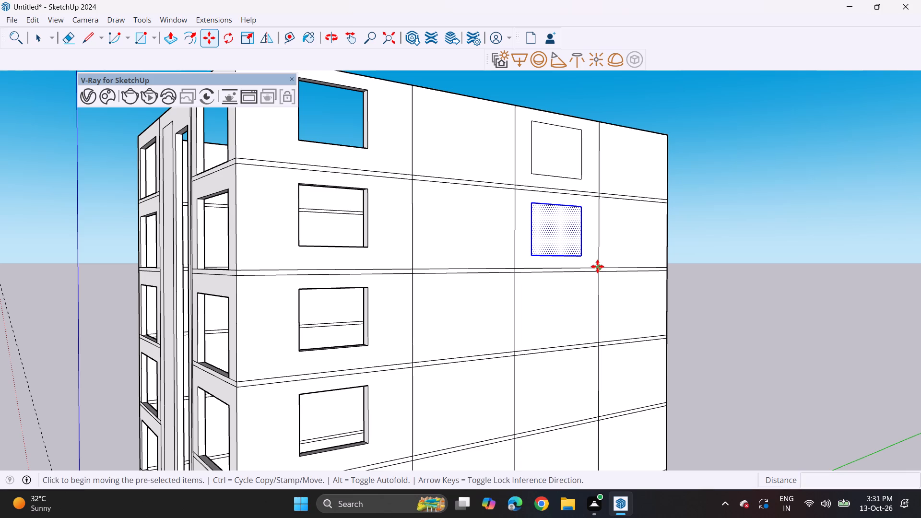
click(595, 342)
click(596, 339)
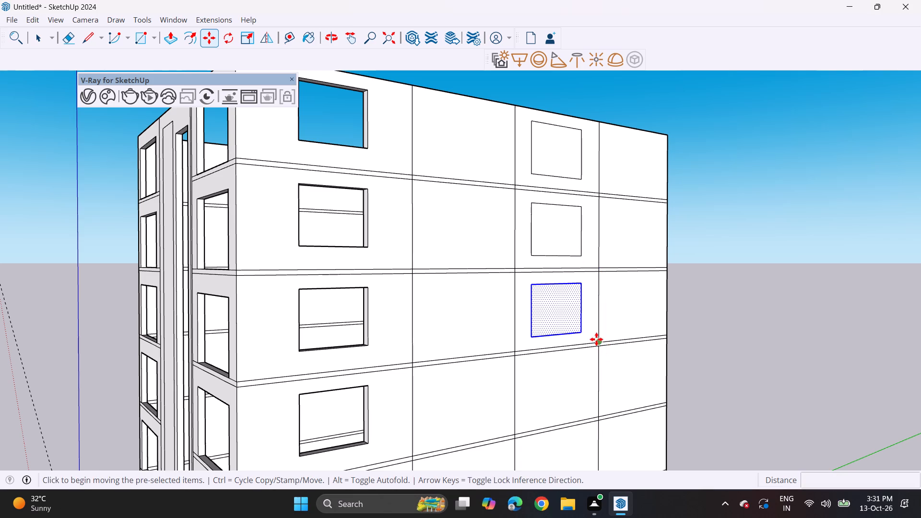
middle_drag(602, 386, 589, 212)
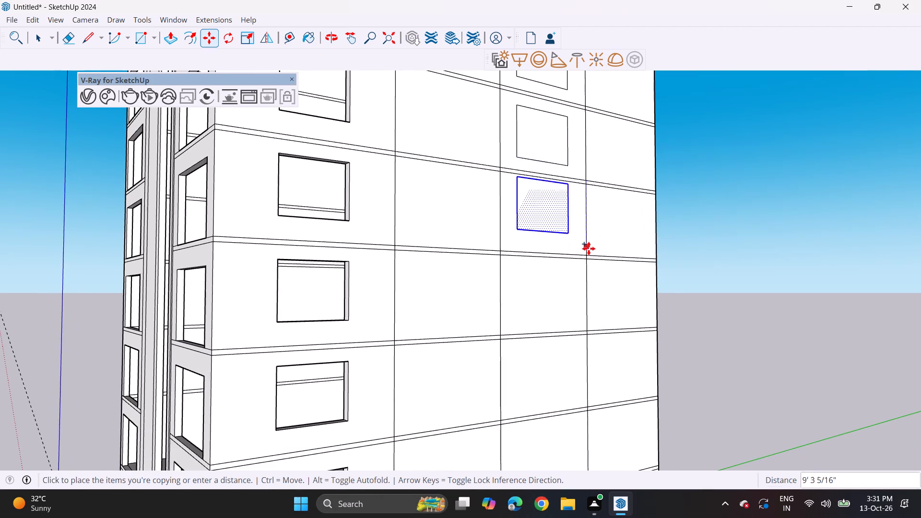
click(589, 253)
Continue copying the window rectangle down the same column at 10' 6" spacing, as far as the first storey above the ground storey.
click(588, 253)
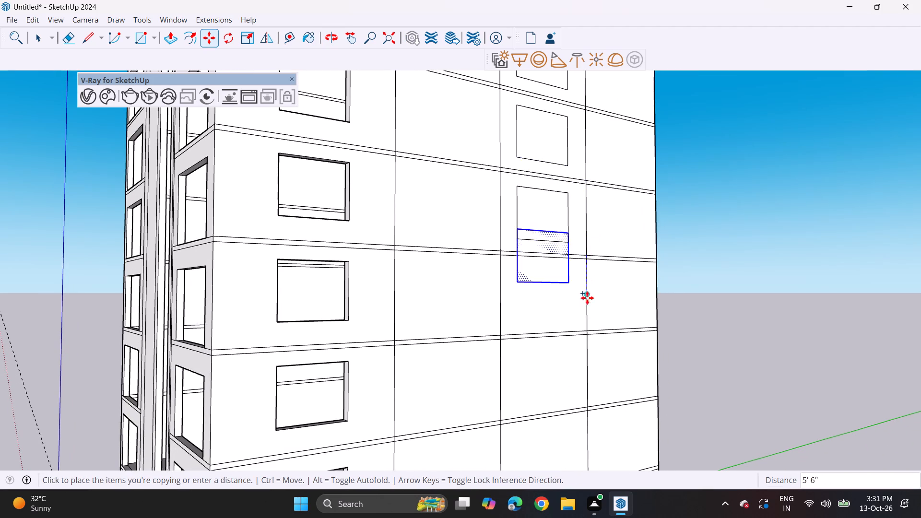
click(587, 330)
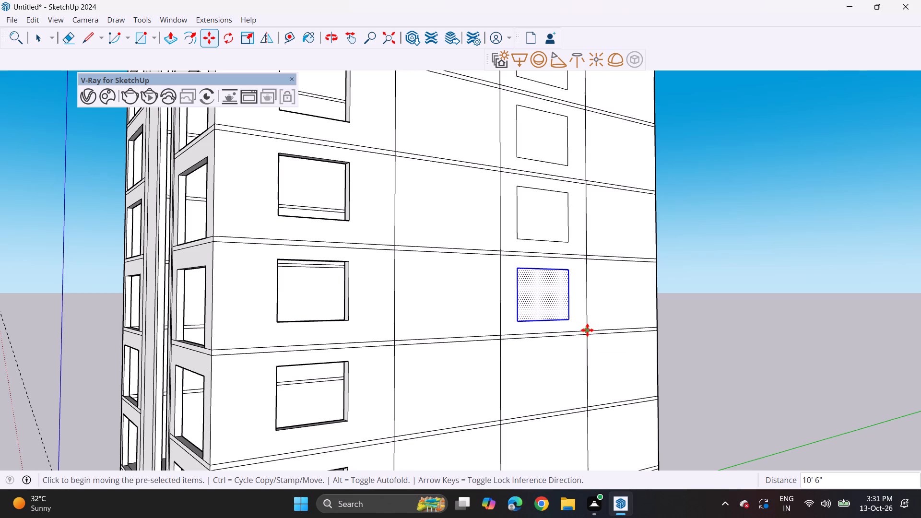
click(587, 330)
click(587, 404)
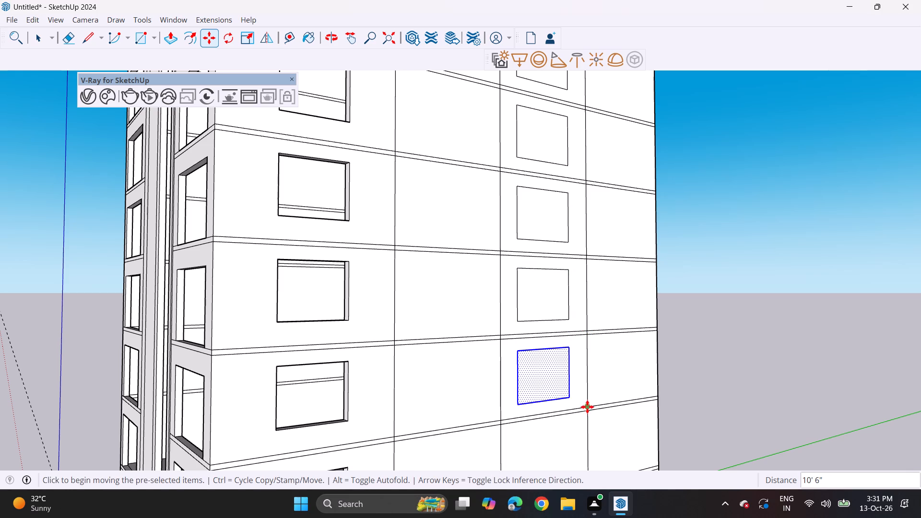
click(587, 407)
shift+middle_drag(593, 425, 601, 151)
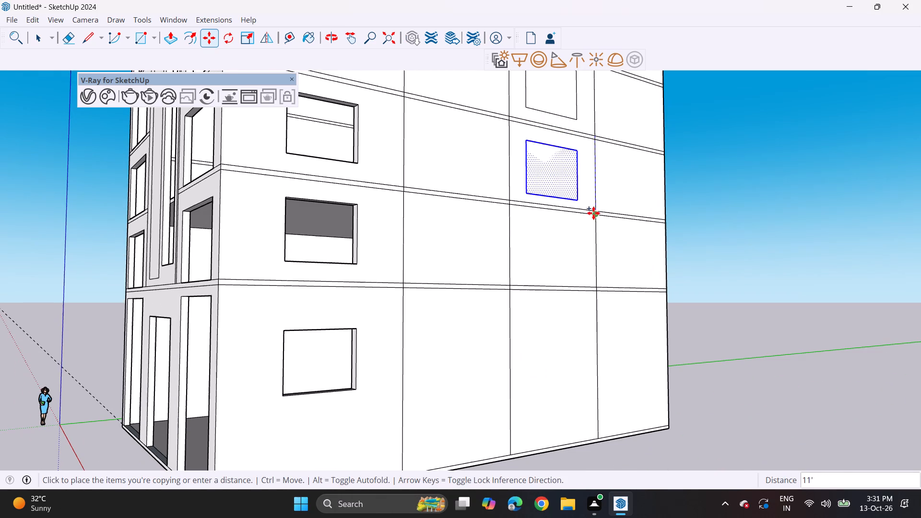
click(596, 205)
click(595, 211)
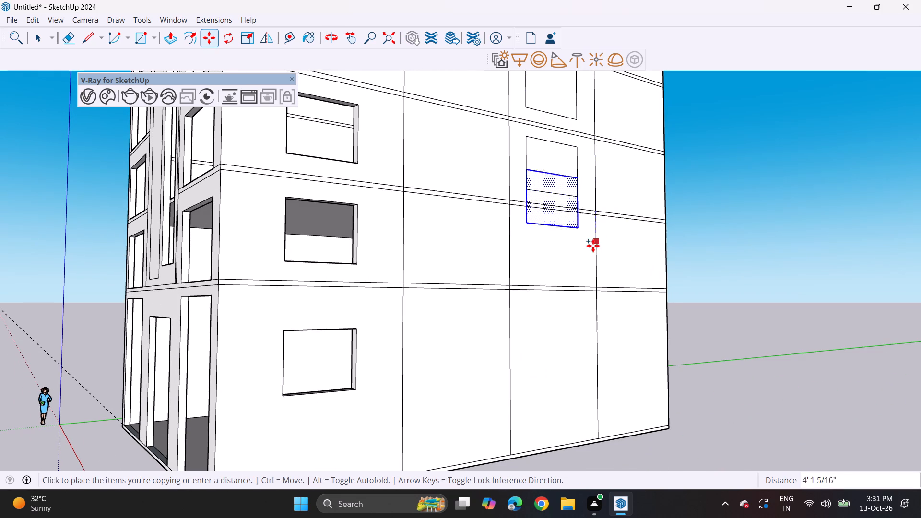
click(592, 286)
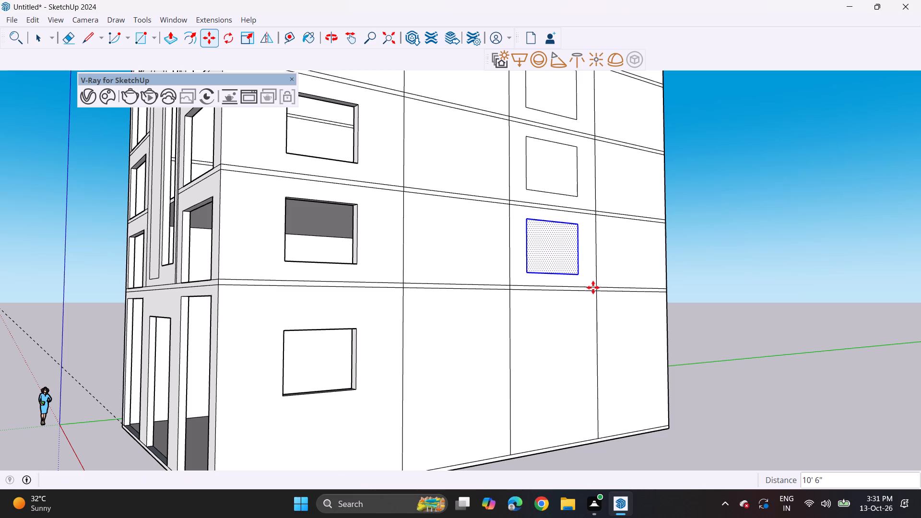
Copy the window rectangle about 12' 7" down onto the ground storey in the same column.
click(595, 283)
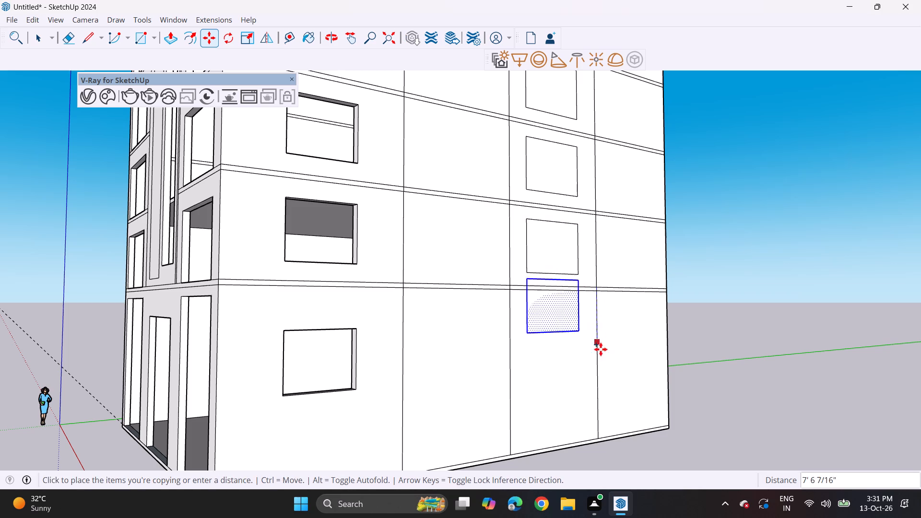
click(608, 380)
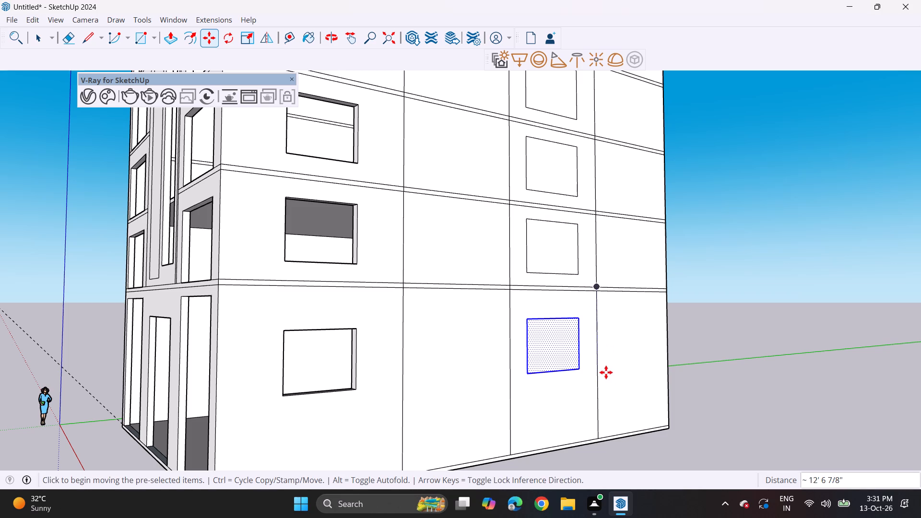
Copy the ground-storey window rectangle horizontally into the bay between the third vertical line and the wall's far corner.
click(580, 368)
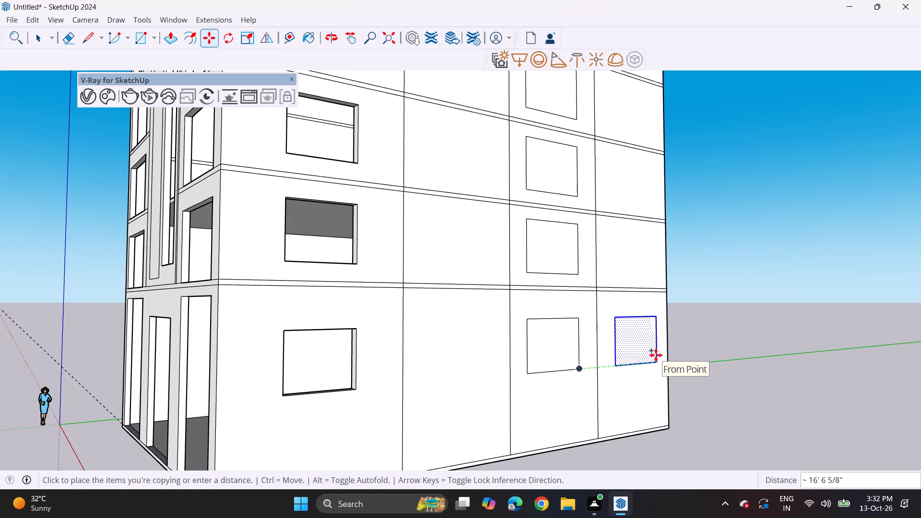
click(654, 355)
Copy the end-bay ground-storey window about 12' 6" straight up onto the storey above.
click(656, 360)
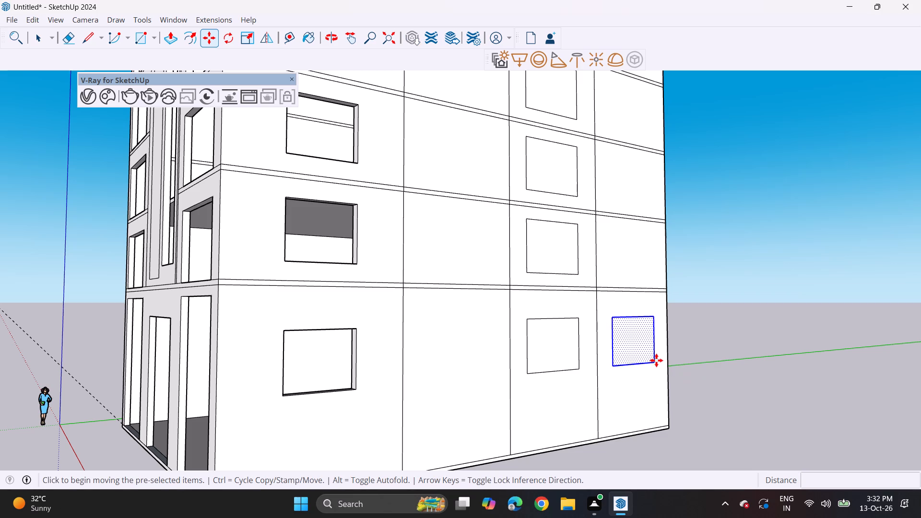
click(647, 278)
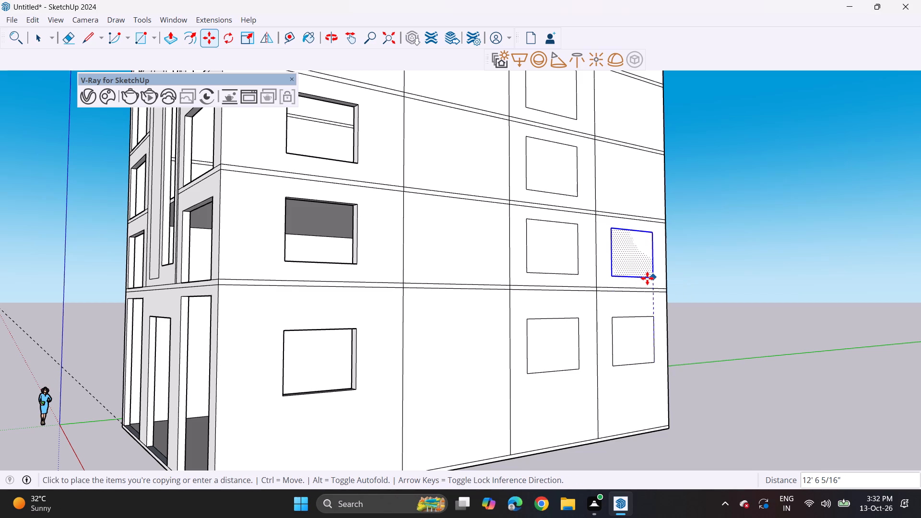
Copy the end-bay window up onto the next four storeys, spacing the copies about 10' 6" apart.
click(663, 288)
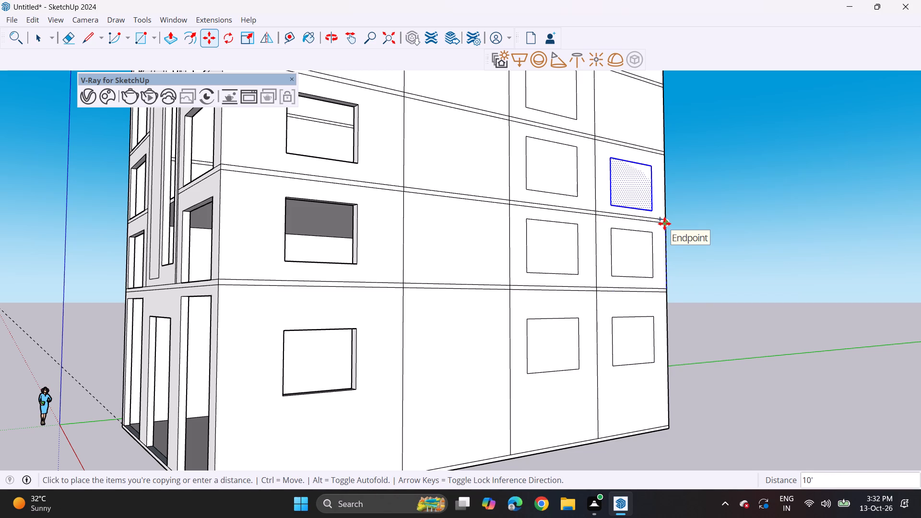
click(664, 221)
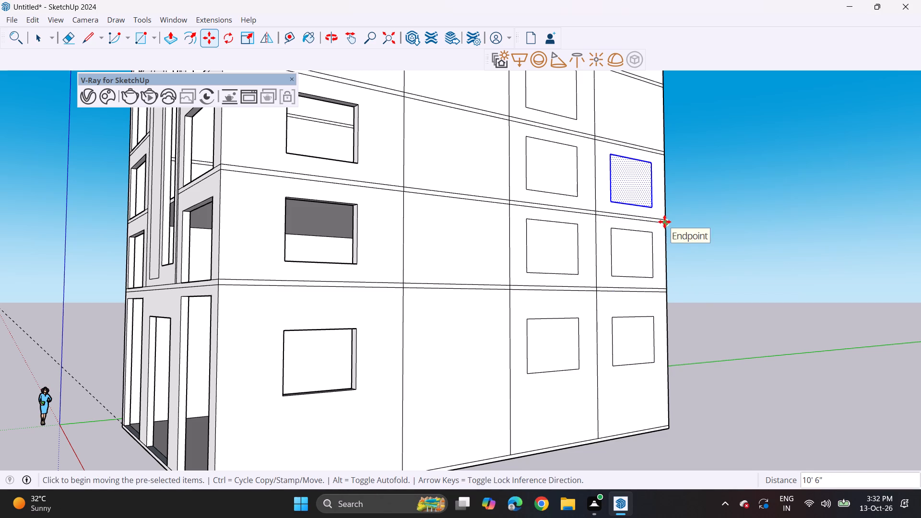
click(663, 219)
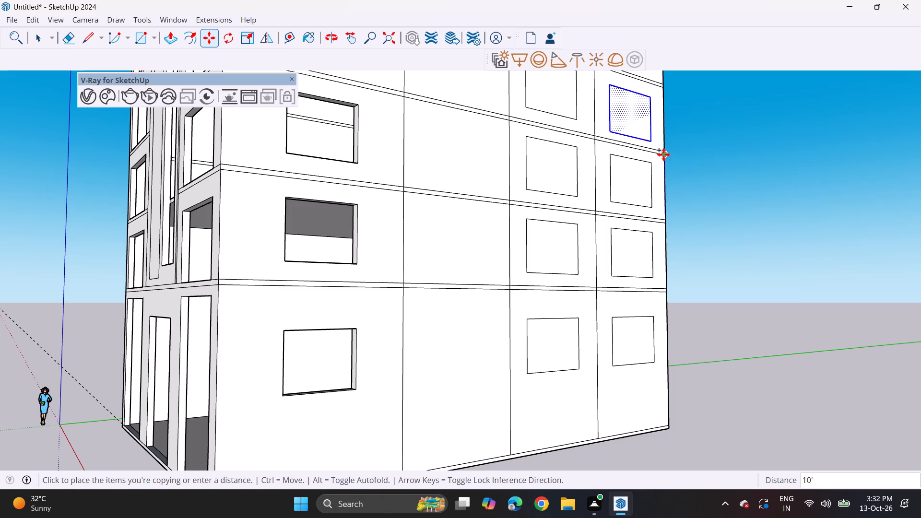
click(665, 152)
shift+middle_drag(667, 155, 676, 373)
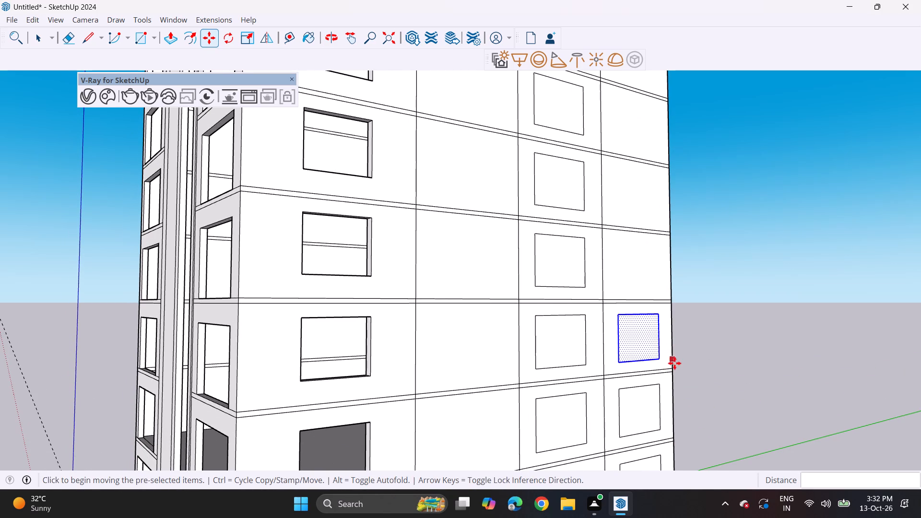
click(673, 366)
click(671, 296)
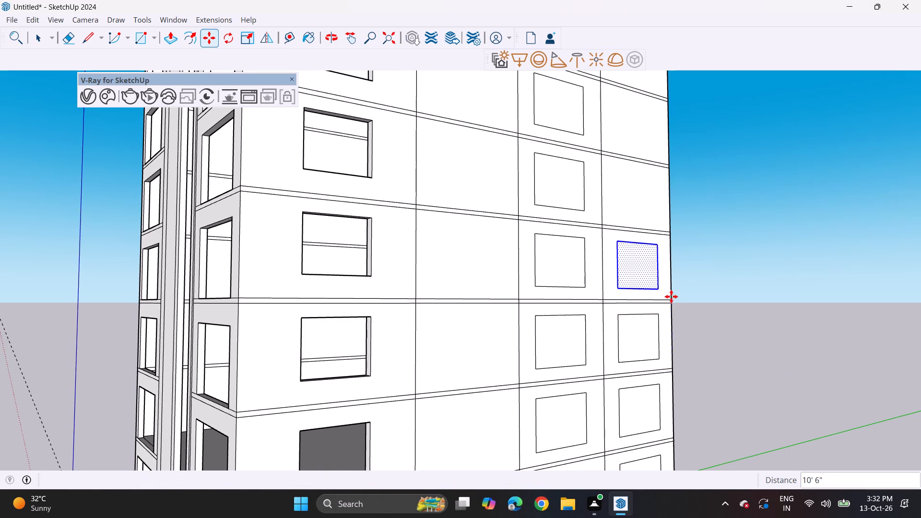
click(671, 302)
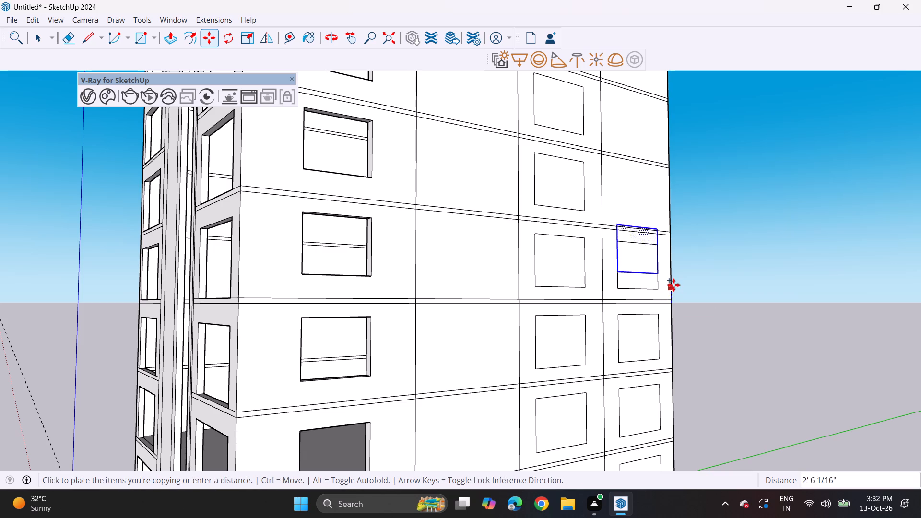
click(672, 230)
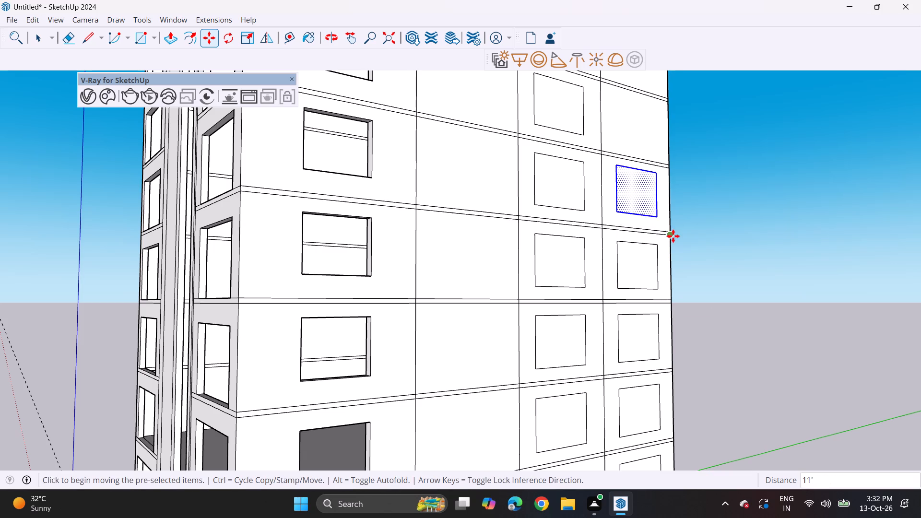
Copy the end-bay window up onto the remaining three storeys at about 10' 6" spacing, ending at the top storey, and clear the selection.
click(668, 231)
middle_drag(671, 205, 669, 286)
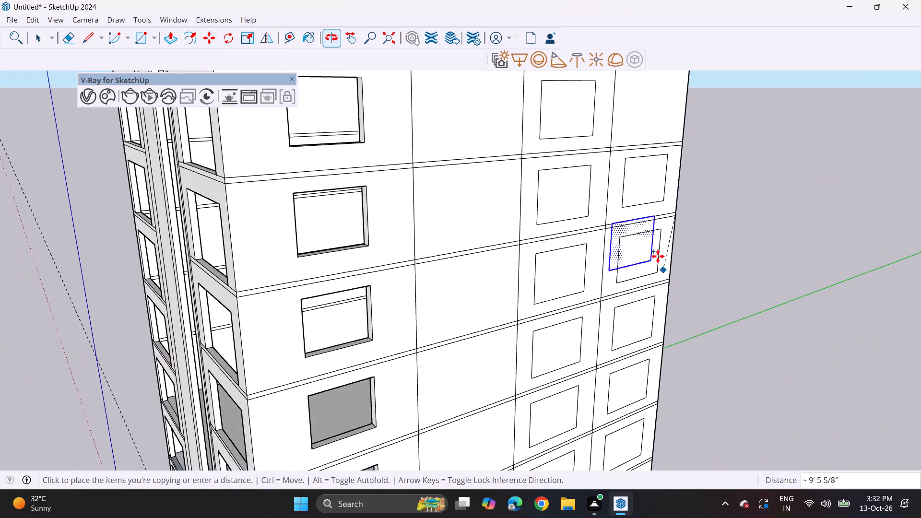
shift+middle_drag(651, 190, 643, 362)
middle_drag(639, 334, 624, 258)
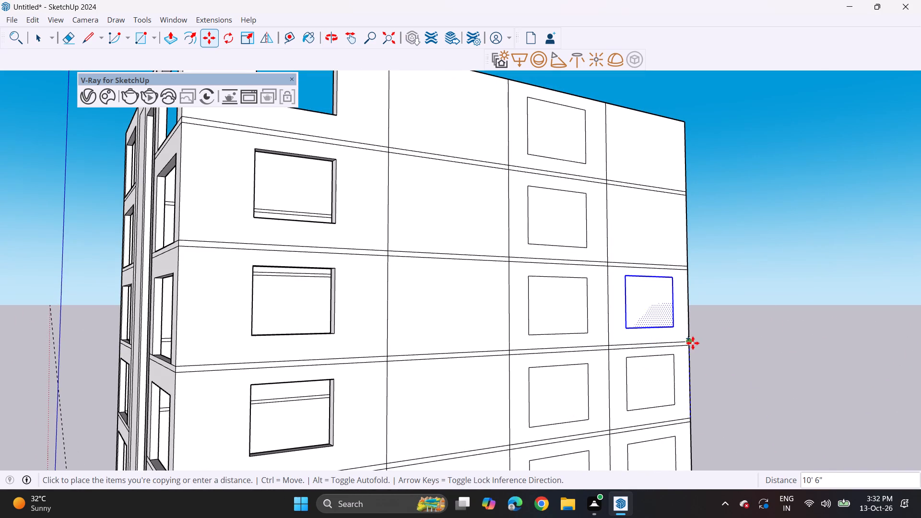
click(693, 343)
click(691, 337)
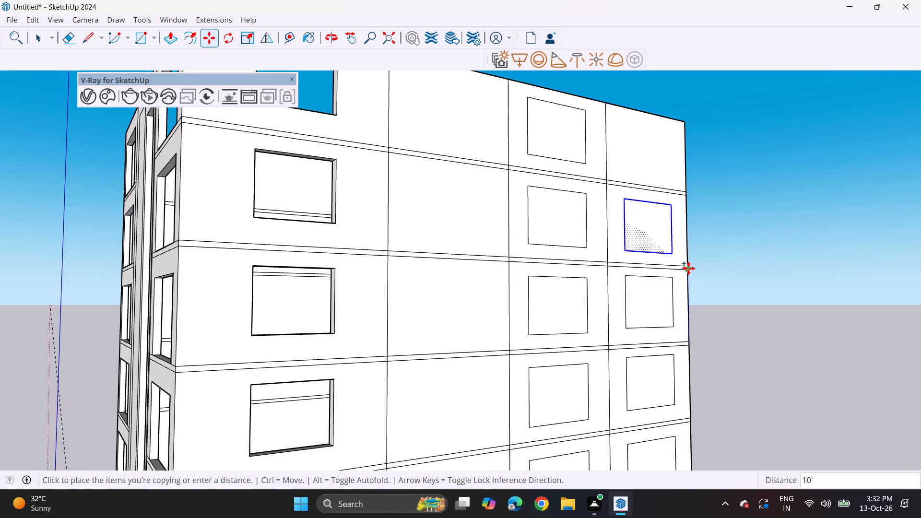
click(688, 266)
click(689, 263)
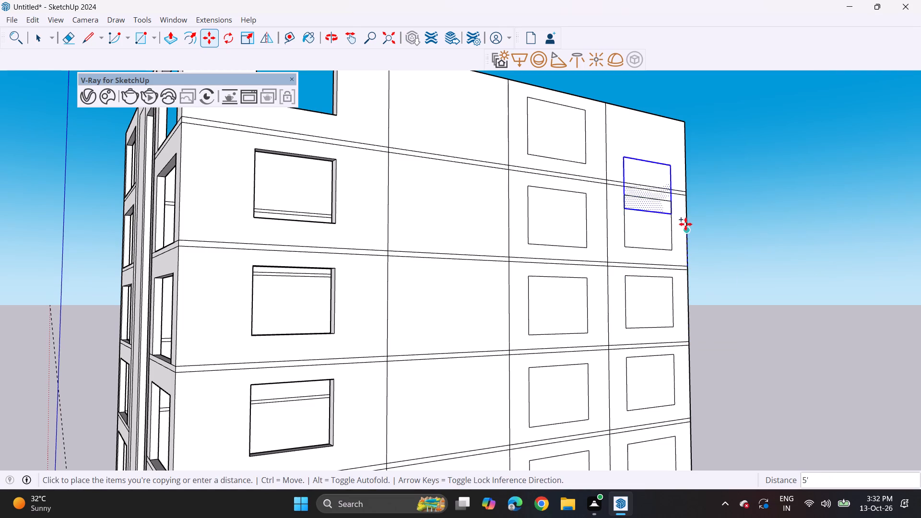
click(686, 192)
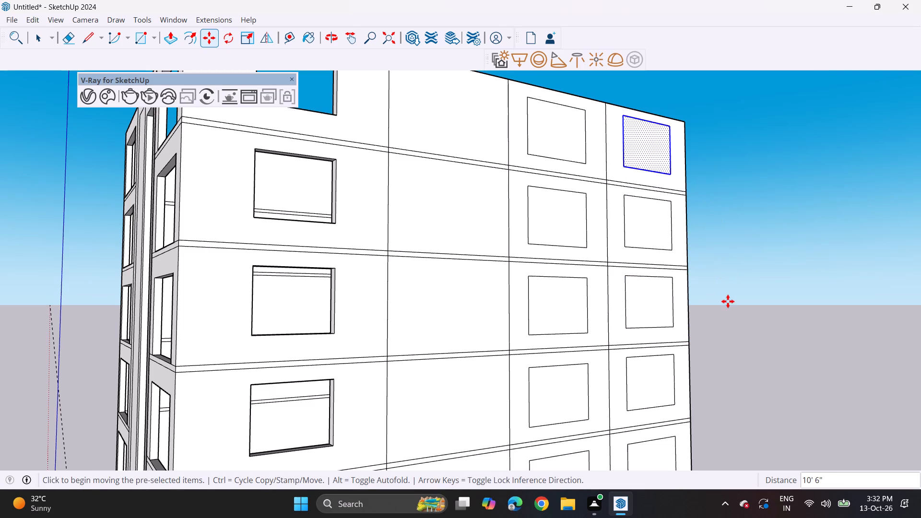
key(space)
click(728, 305)
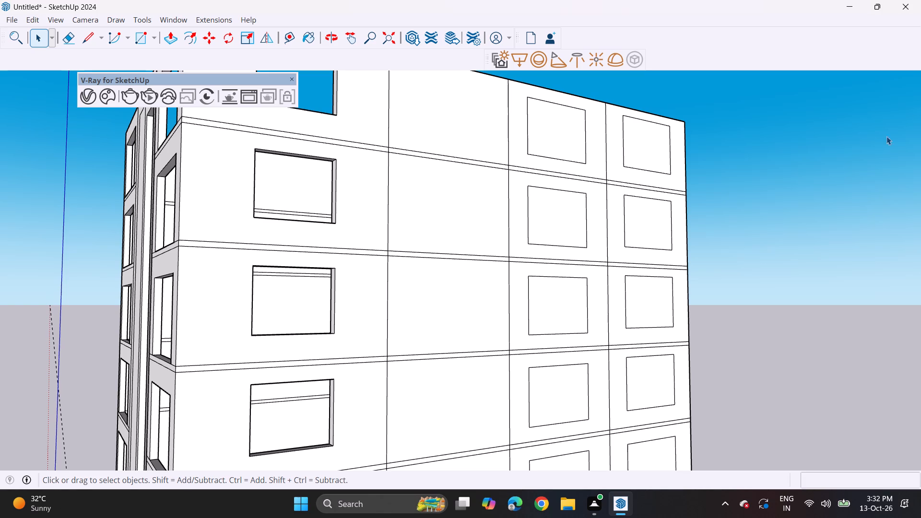
Push the top-storey face of the inner cross wall back about 19' 7" into the solid rear block, leaving a thin outer wall.
scroll(563, 316, down, 6)
middle_drag(555, 295, 549, 380)
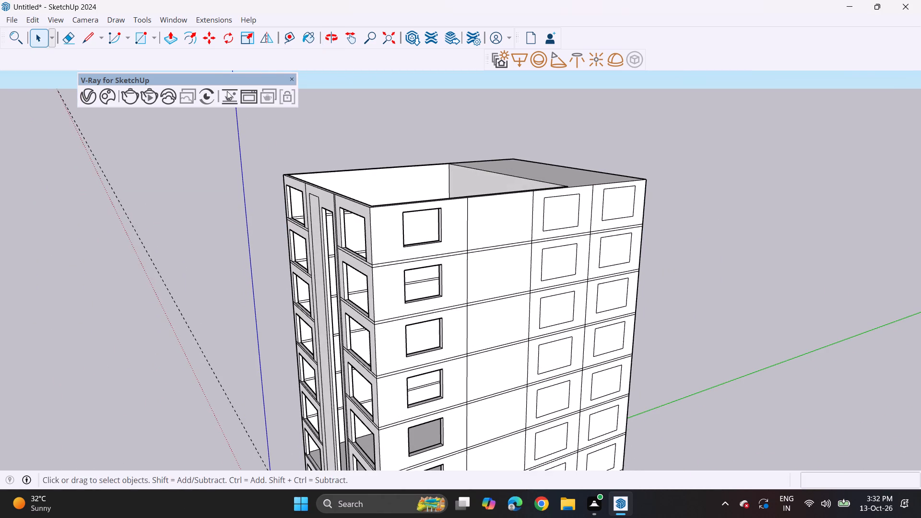
middle_drag(433, 205, 613, 378)
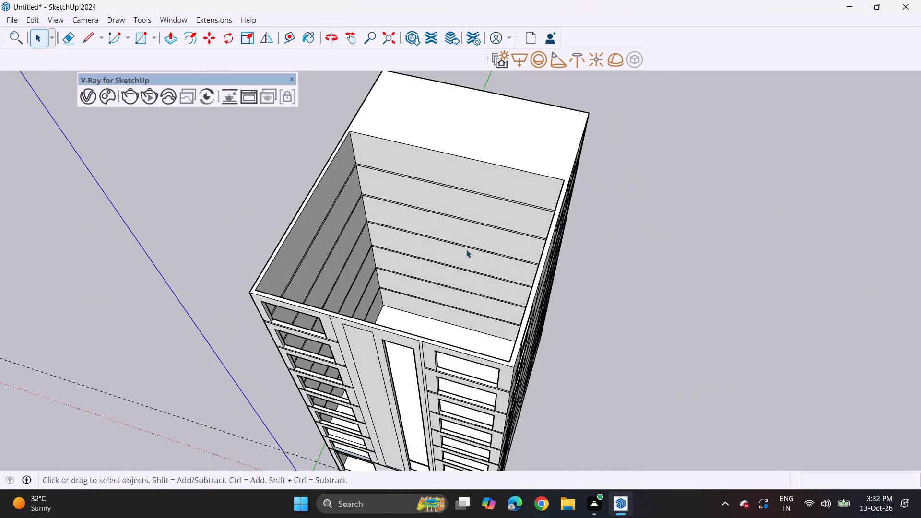
middle_drag(520, 260, 572, 257)
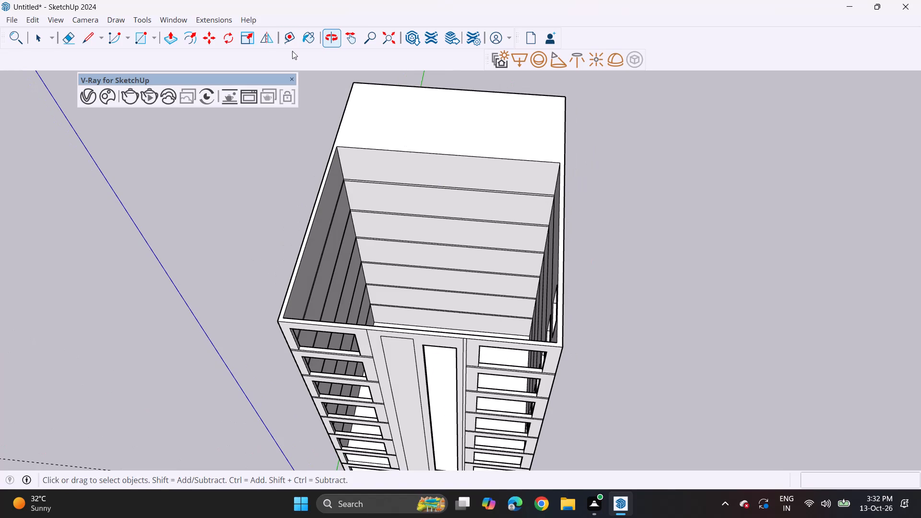
drag(170, 40, 176, 42)
click(422, 164)
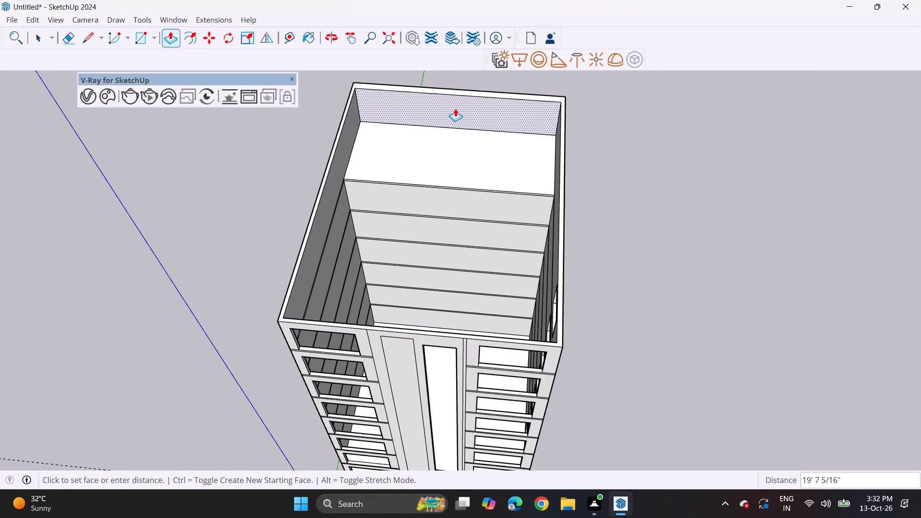
click(455, 108)
middle_drag(489, 104, 191, 57)
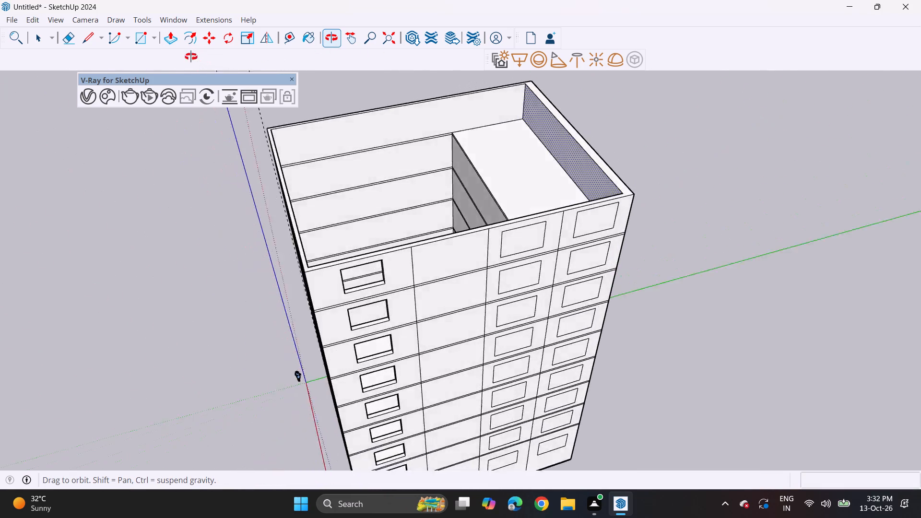
Push the inner cross wall's faces and slab-edge strips on the three storeys below the top back by the same 19' 7" depth.
middle_drag(191, 57, 490, 114)
scroll(490, 187, up, 2)
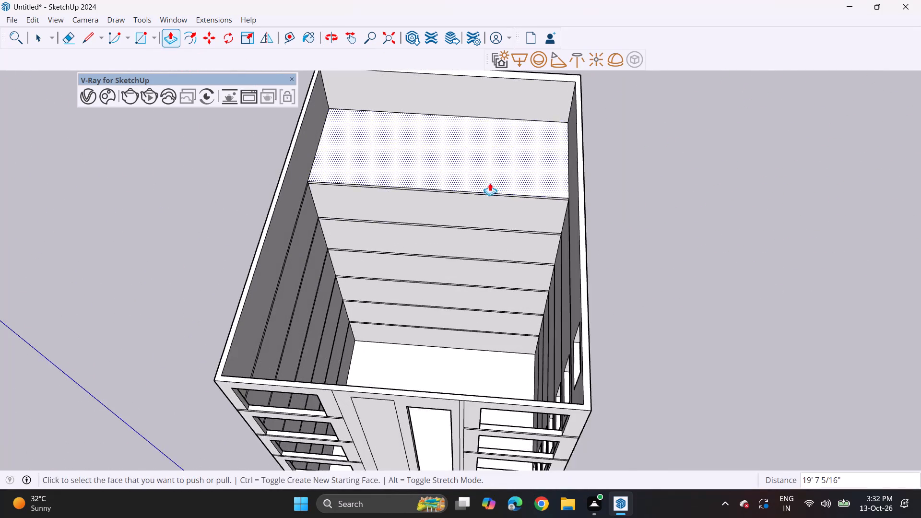
scroll(489, 200, up, 2)
double_click(486, 209)
click(492, 192)
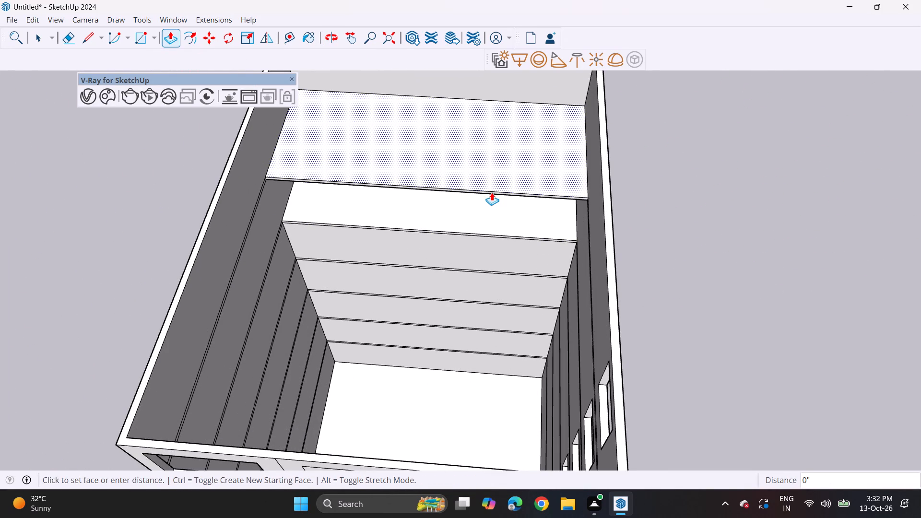
key(Escape)
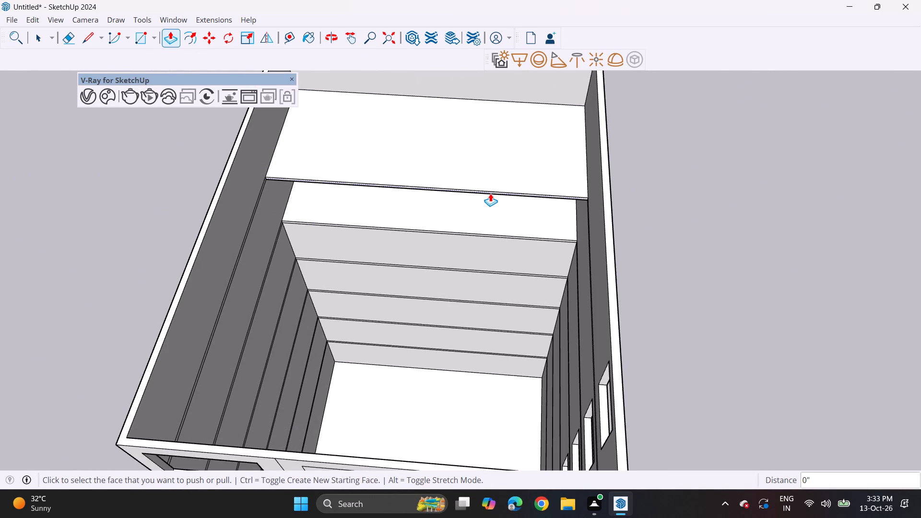
click(490, 193)
click(490, 193)
double_click(485, 243)
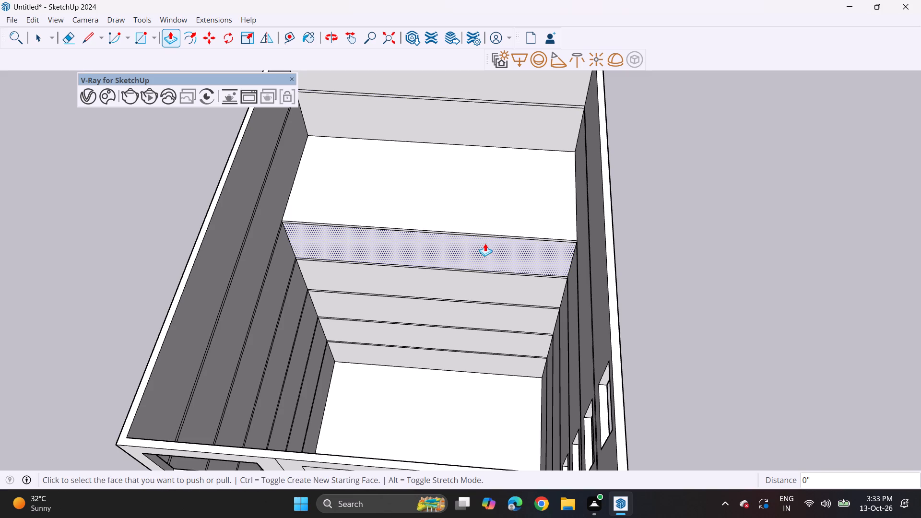
double_click(488, 236)
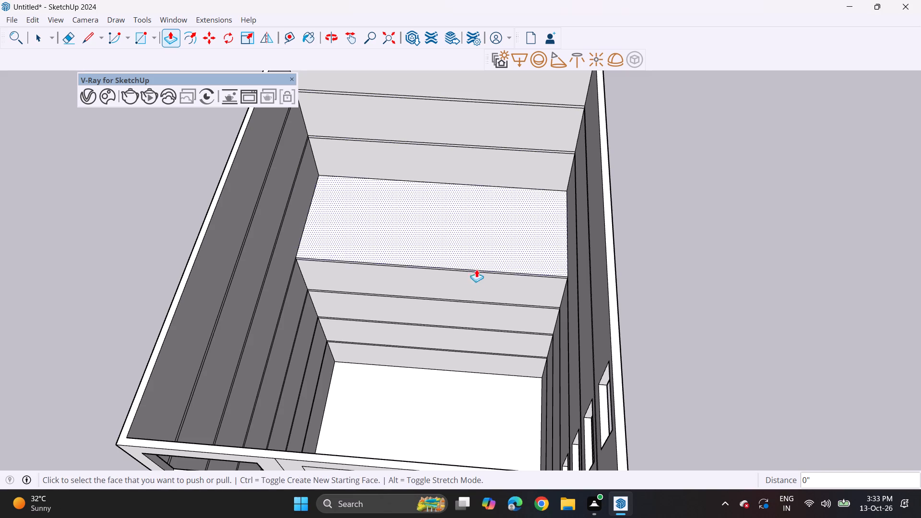
double_click(474, 287)
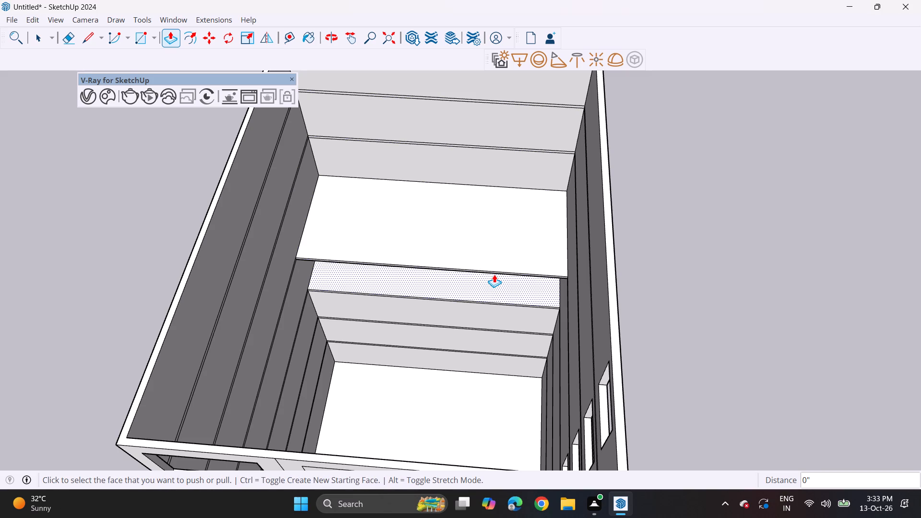
double_click(495, 272)
Push the inner cross wall's faces and slab-edge strips on the following three storeys back by the same depth, completing the hollow down to the floor.
double_click(484, 308)
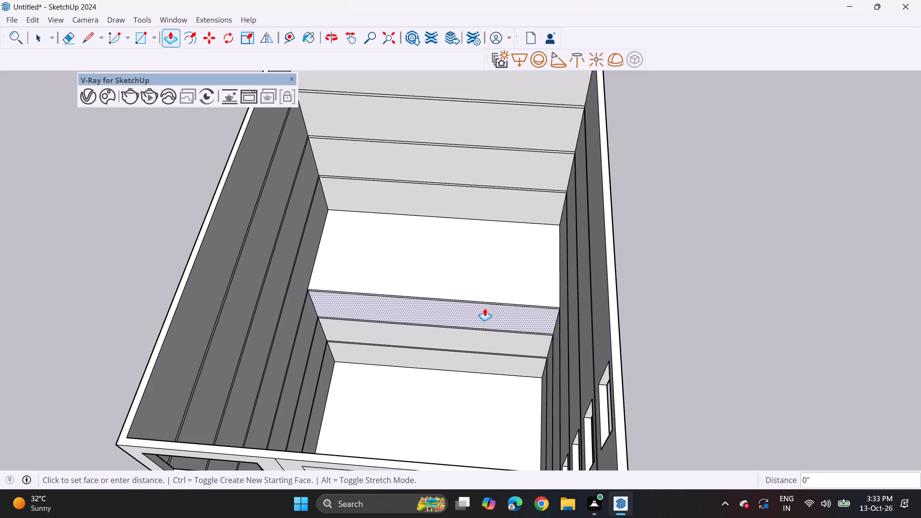
double_click(485, 304)
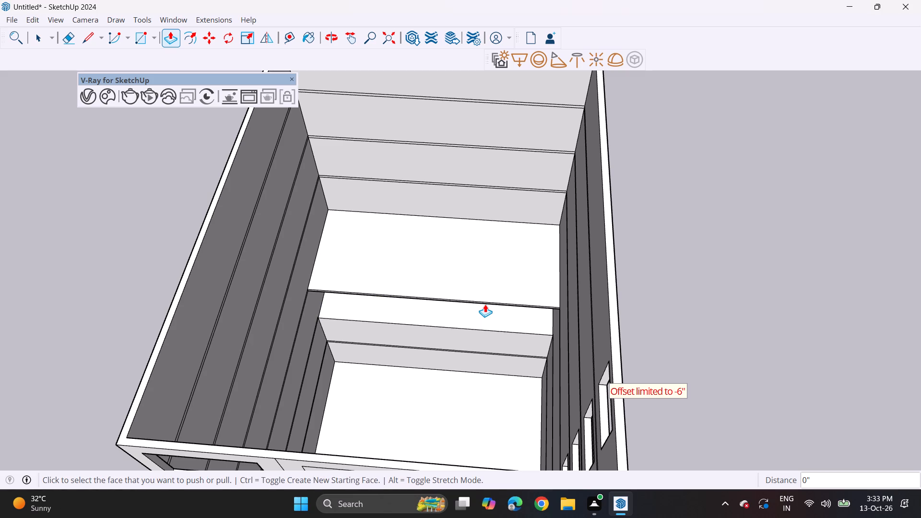
key(ctrl+z)
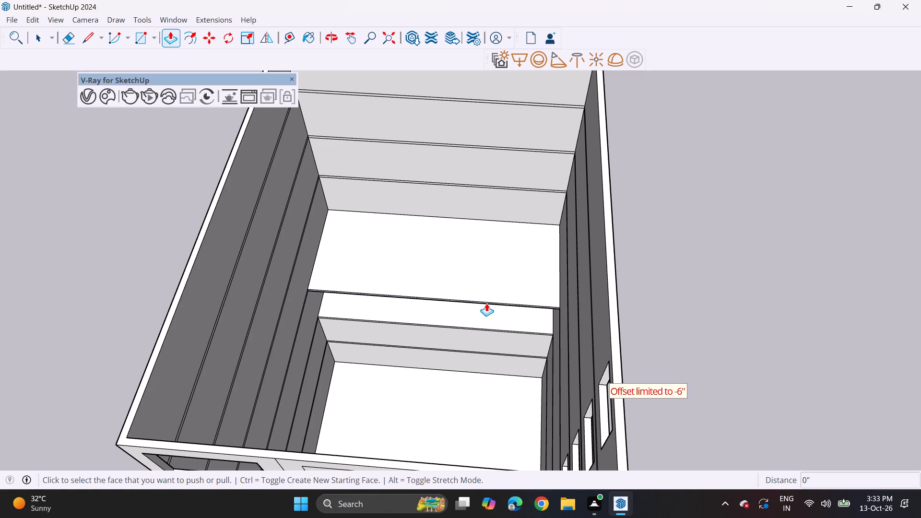
double_click(486, 303)
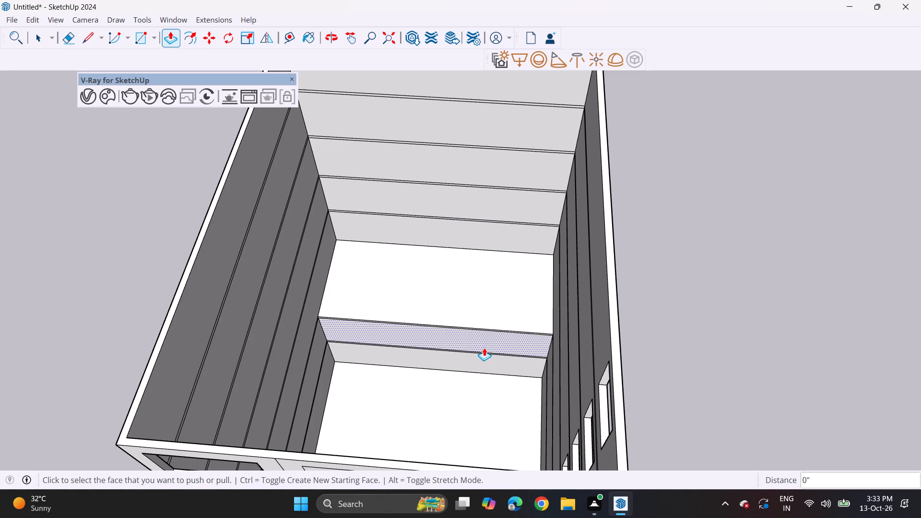
double_click(485, 339)
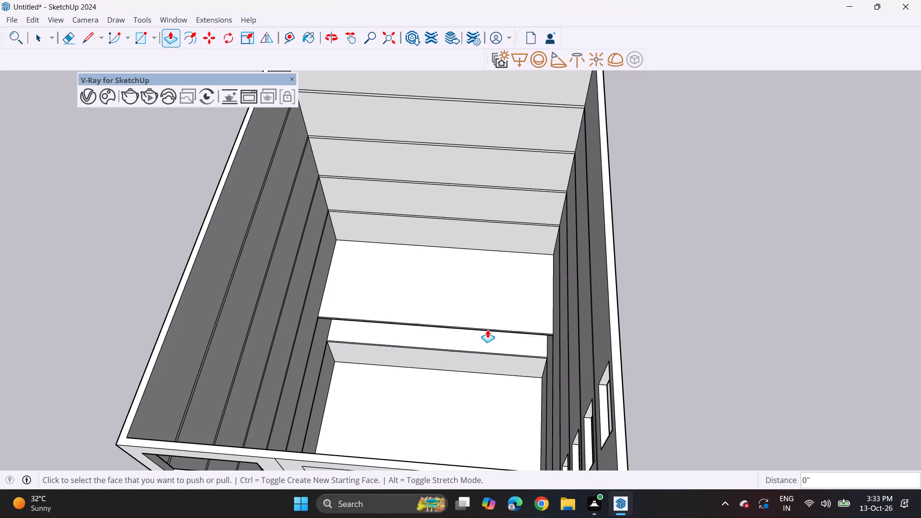
scroll(488, 332, up, 3)
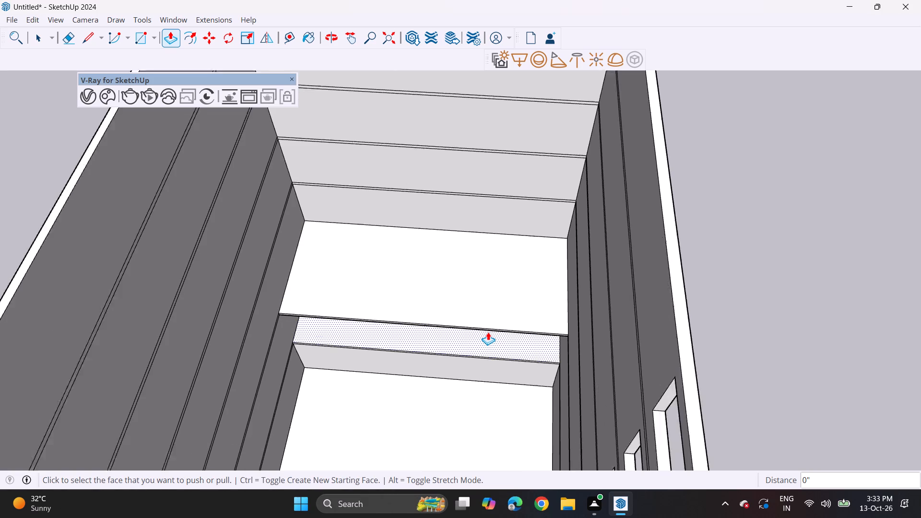
middle_drag(488, 332, 492, 322)
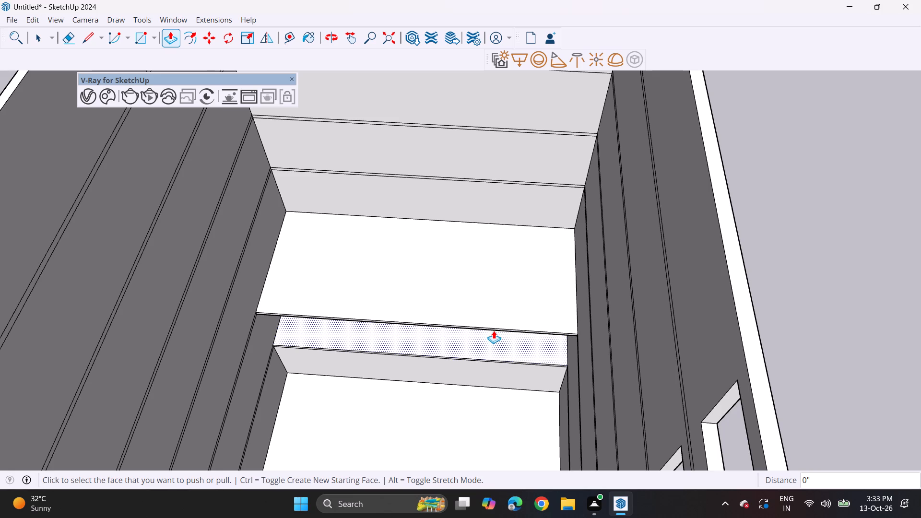
scroll(494, 329, up, 7)
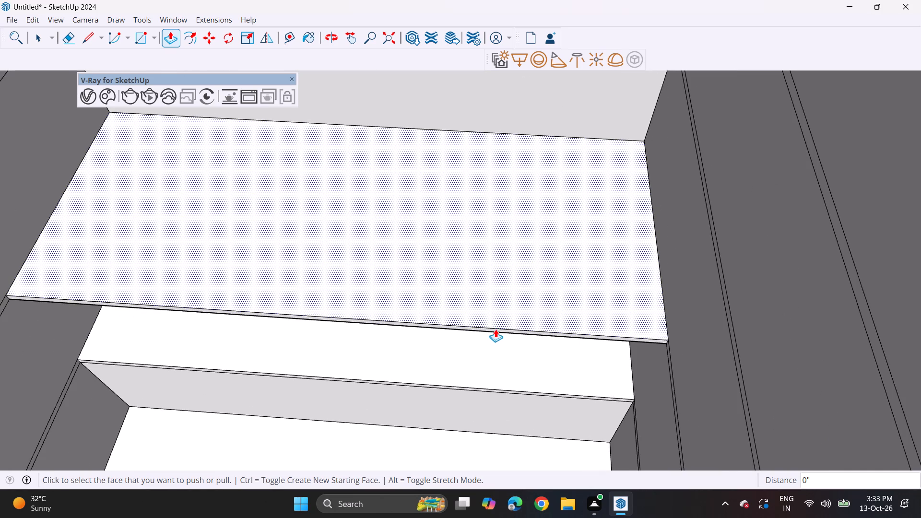
double_click(495, 332)
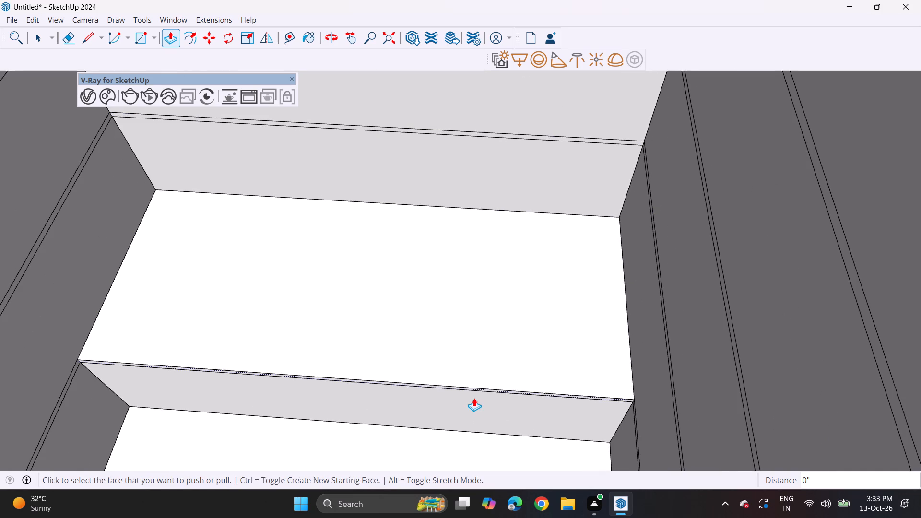
double_click(474, 400)
double_click(479, 389)
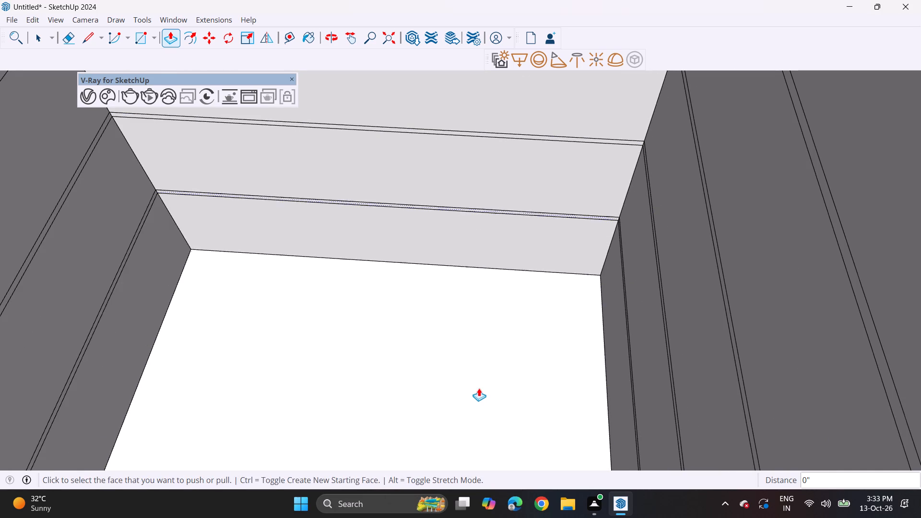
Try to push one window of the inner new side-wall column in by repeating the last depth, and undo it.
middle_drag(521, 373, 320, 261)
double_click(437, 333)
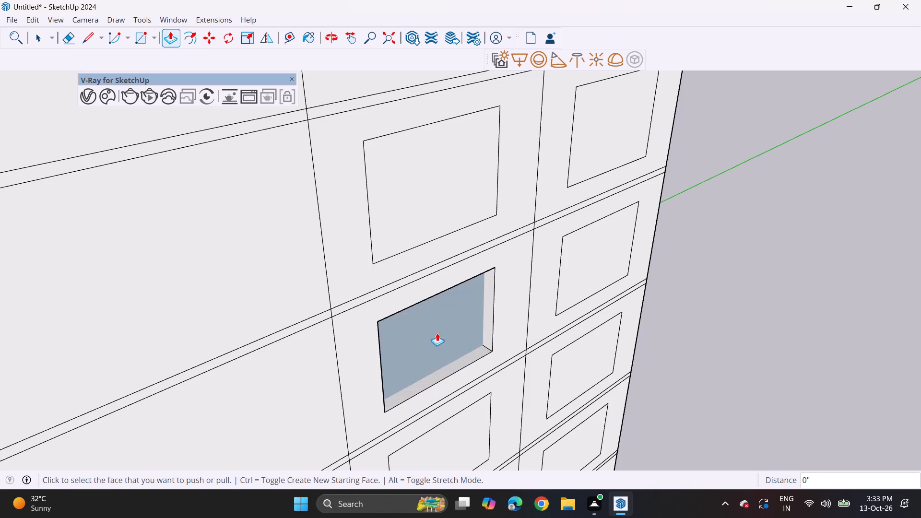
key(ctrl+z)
Push the top-storey window of the inner new side-wall column in about 11 11/16" to cut it through the wall.
scroll(439, 332, down, 8)
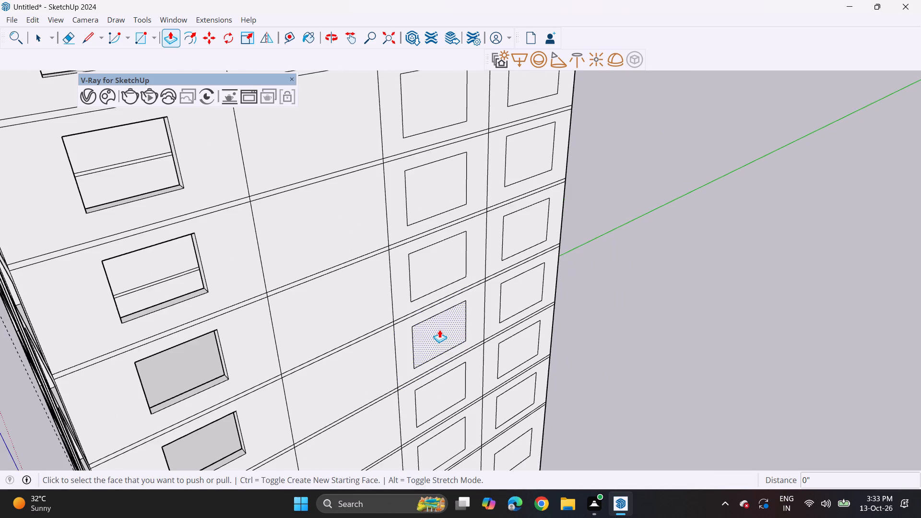
scroll(439, 330, down, 8)
middle_drag(373, 251, 494, 340)
scroll(444, 210, up, 3)
click(443, 180)
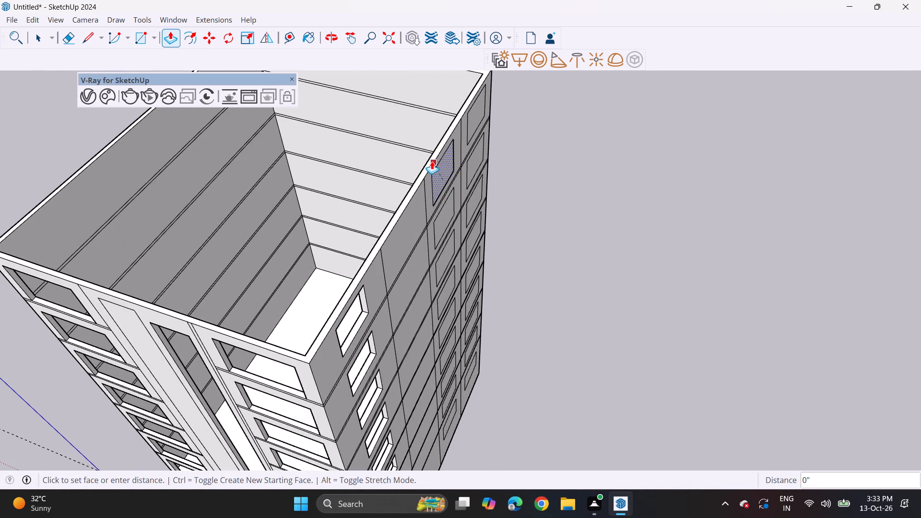
click(430, 157)
Cut the remaining windows of both new side-wall columns on the top five storeys by repeating the same push depth.
middle_drag(482, 179, 306, 59)
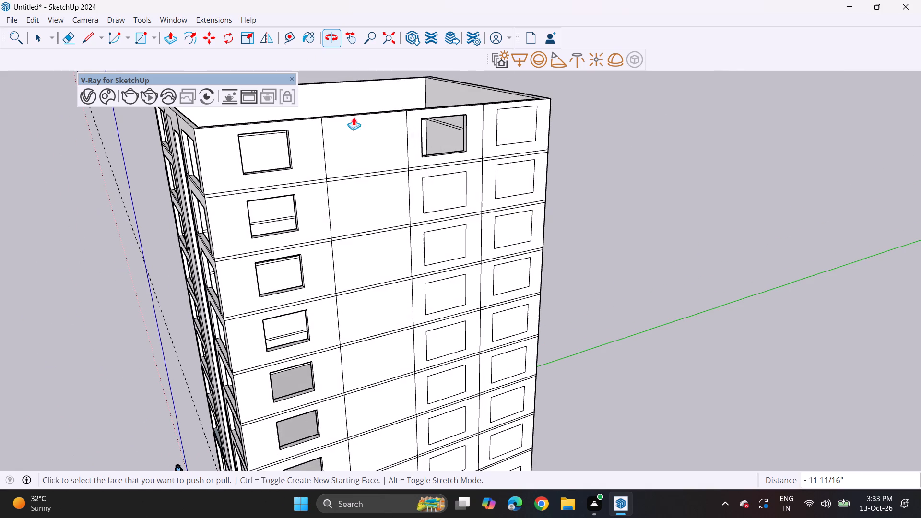
double_click(438, 185)
double_click(450, 246)
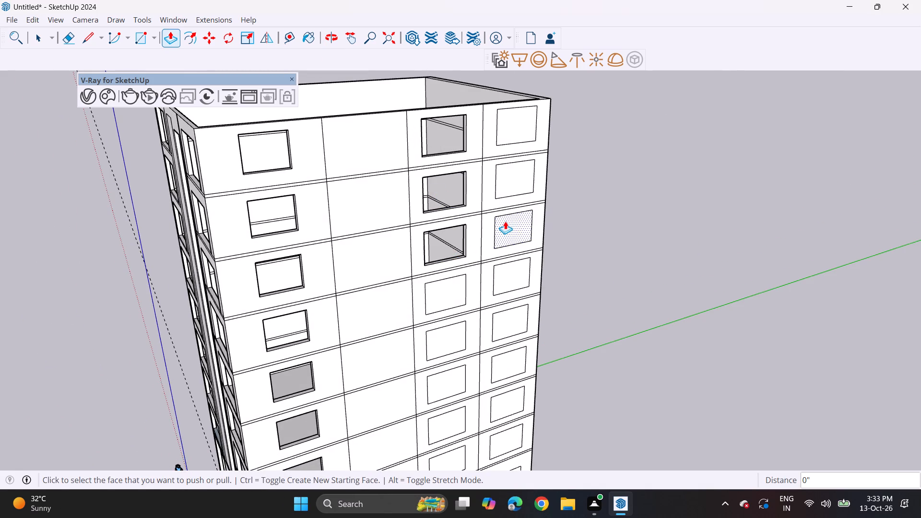
double_click(520, 219)
double_click(520, 186)
double_click(523, 131)
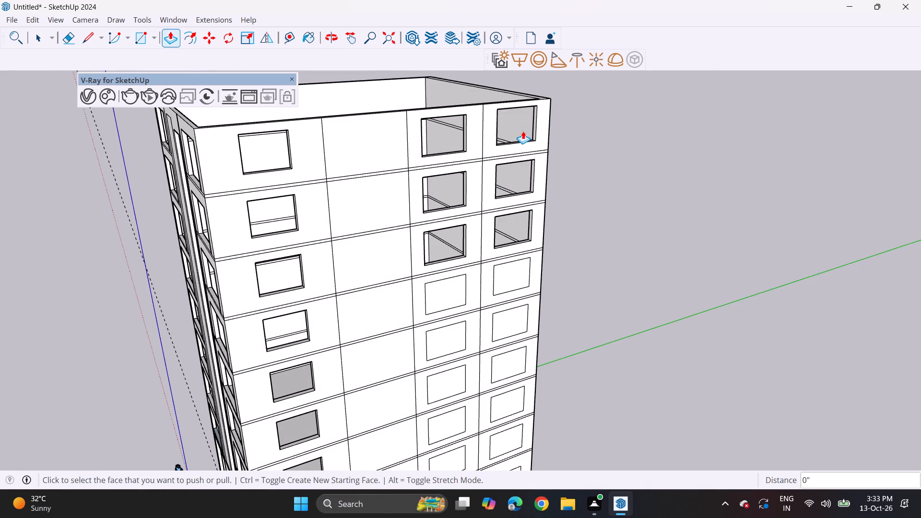
double_click(502, 275)
double_click(441, 297)
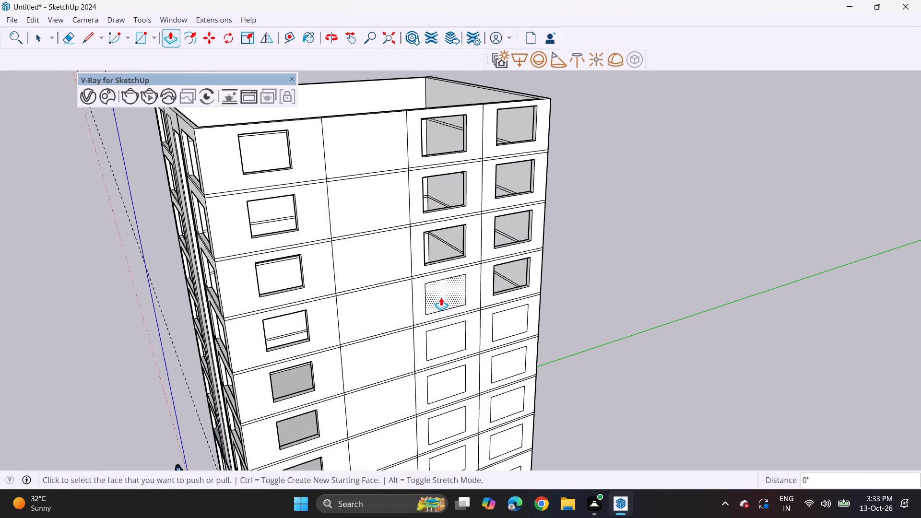
double_click(447, 328)
double_click(516, 322)
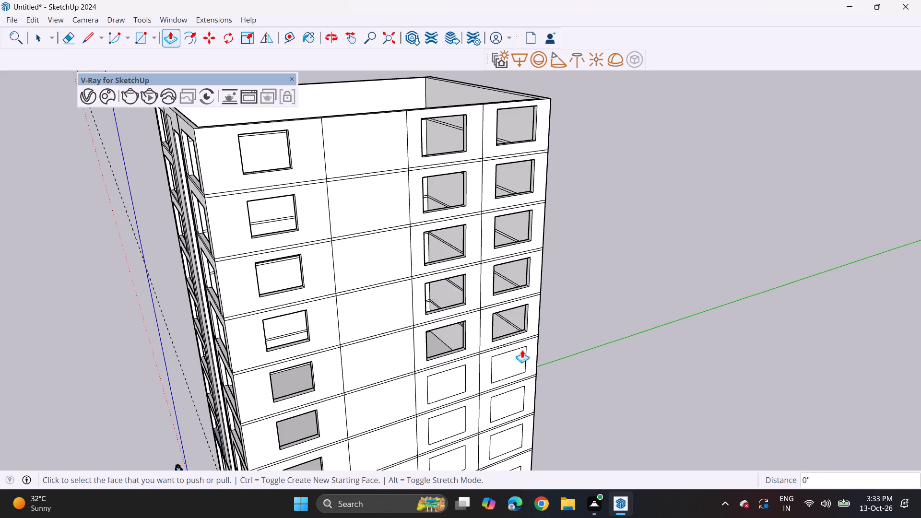
Push in the end-bay windows on the lowest four storeys and the inner-column windows on the lowest two, repeating the same depth.
shift+middle_drag(526, 352, 526, 202)
double_click(511, 216)
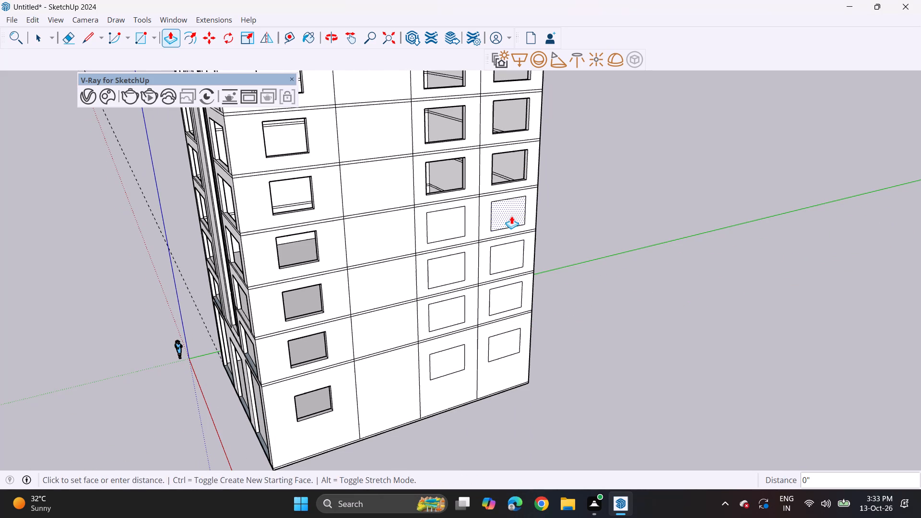
double_click(507, 248)
double_click(501, 297)
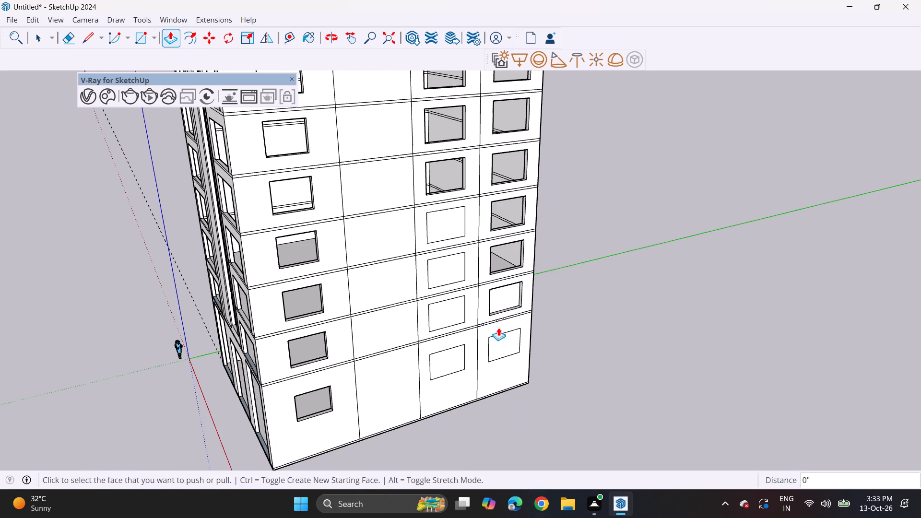
double_click(498, 341)
double_click(462, 353)
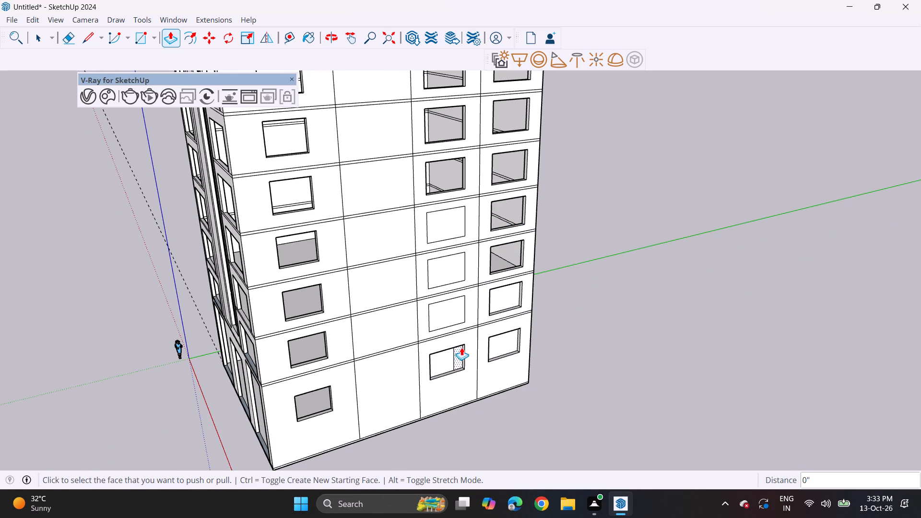
double_click(460, 315)
Erase the stray vertical edges crossing the two lowest window openings of the inner side-wall column.
middle_drag(440, 333, 589, 271)
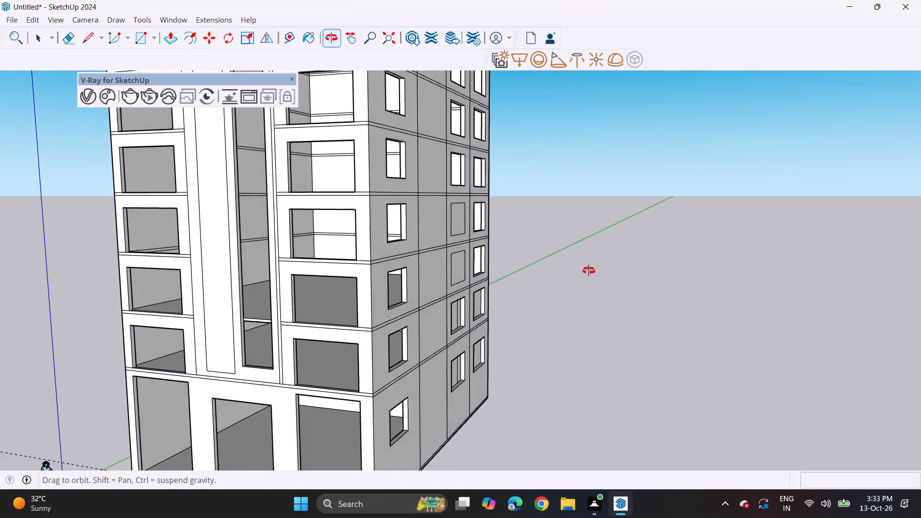
middle_drag(589, 271, 306, 277)
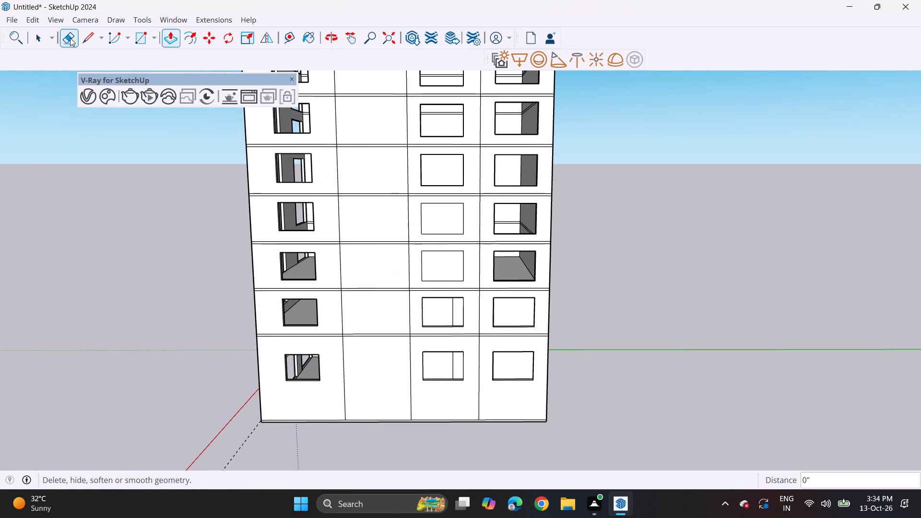
drag(70, 38, 72, 42)
click(453, 362)
click(454, 314)
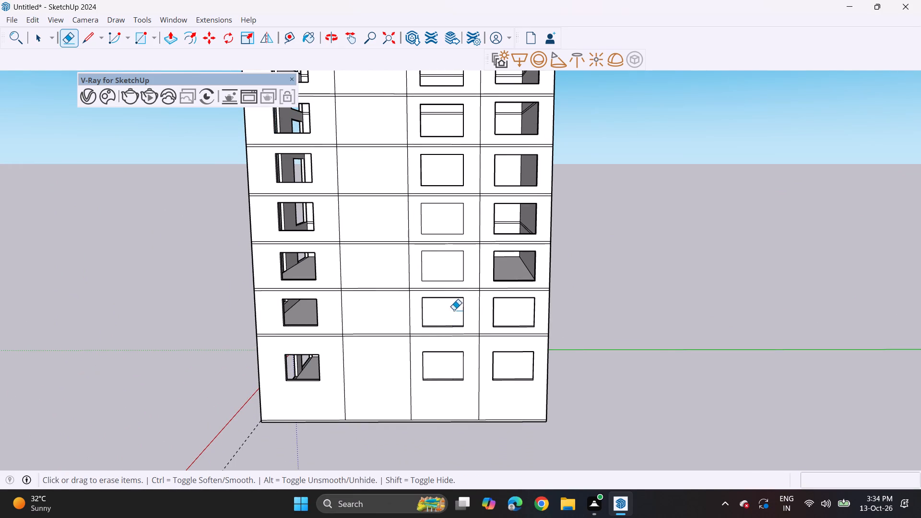
Examine the front openings and the interior of the lower storeys from several angles.
middle_drag(476, 292, 818, 441)
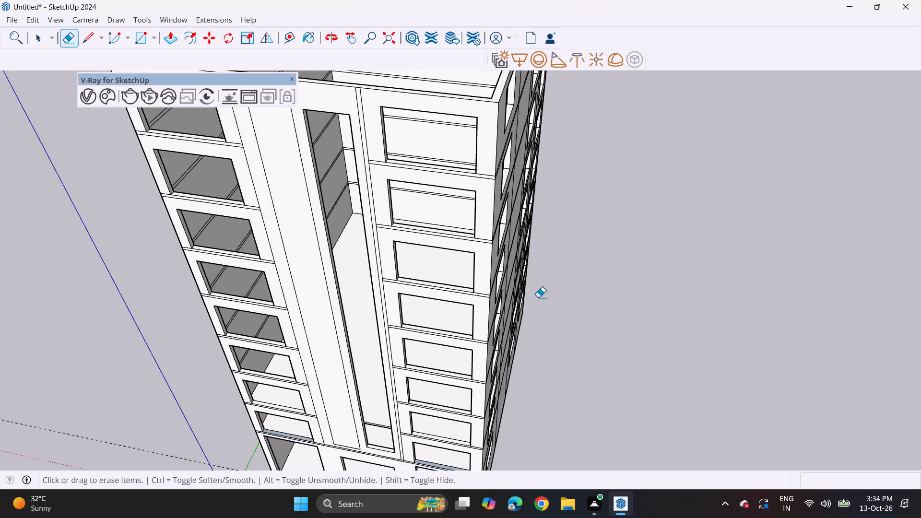
middle_drag(509, 326, 409, 80)
middle_drag(499, 369, 541, 295)
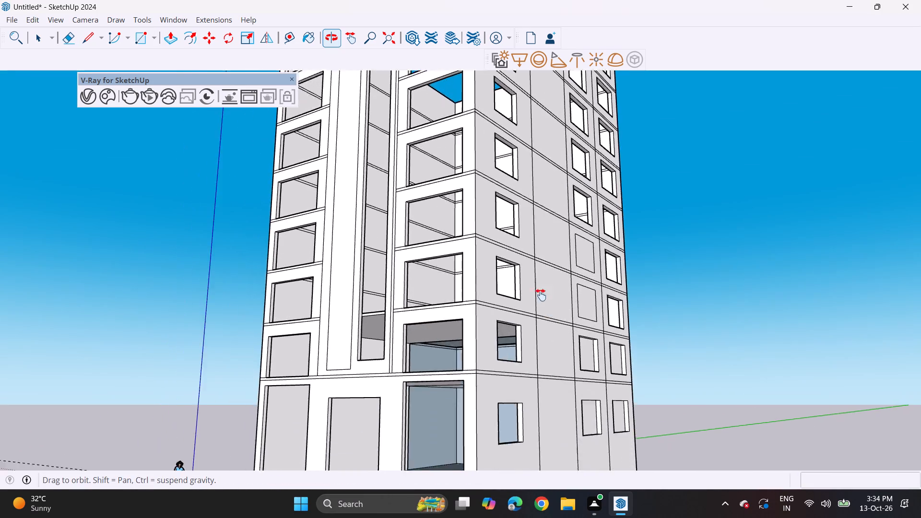
middle_drag(541, 295, 466, 252)
middle_drag(402, 288, 584, 322)
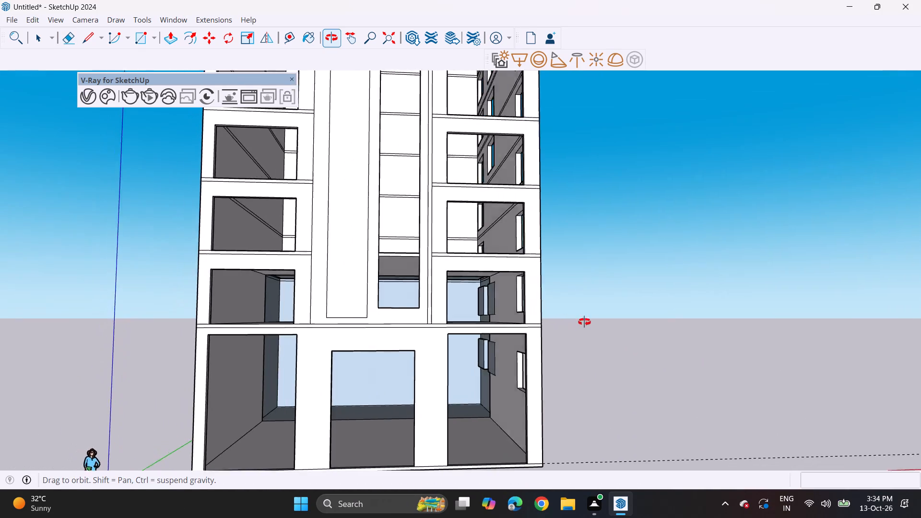
middle_drag(584, 322, 558, 335)
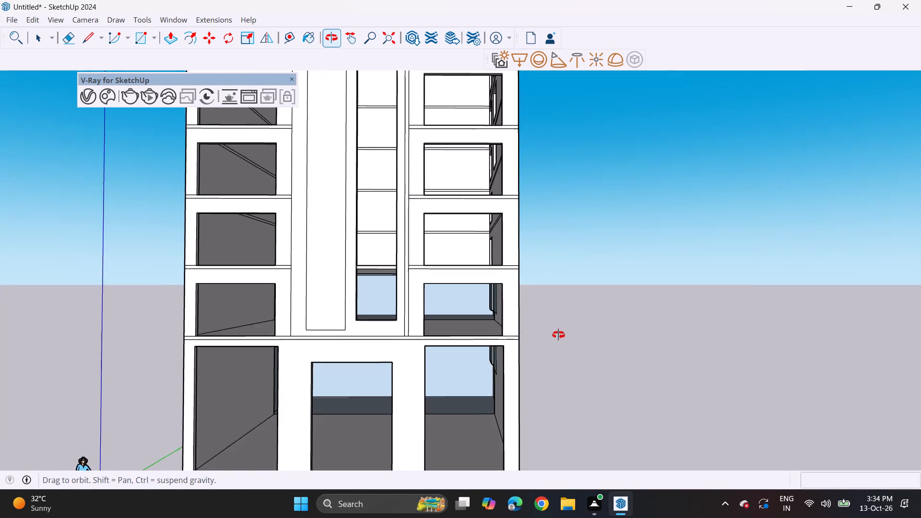
middle_drag(558, 335, 548, 283)
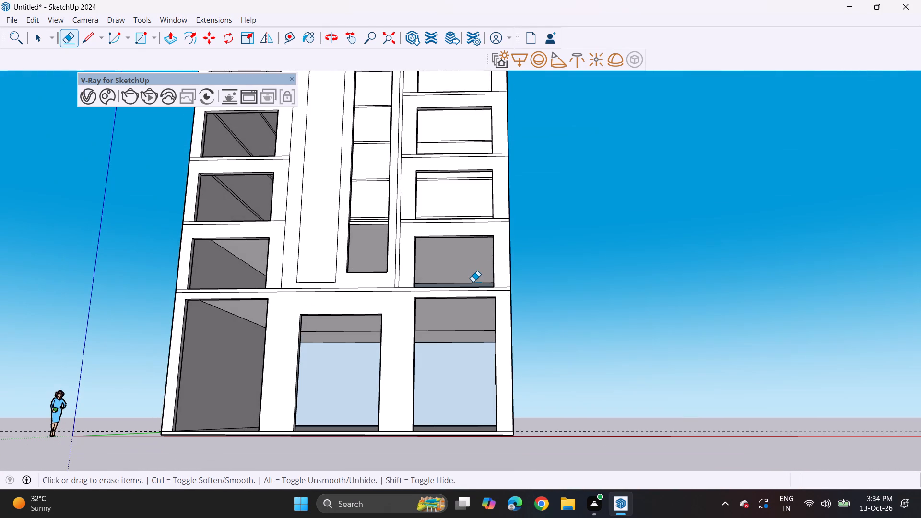
Erase the leftover interior floor edges showing through the front openings of the lowest storeys.
click(473, 282)
middle_drag(475, 280, 483, 374)
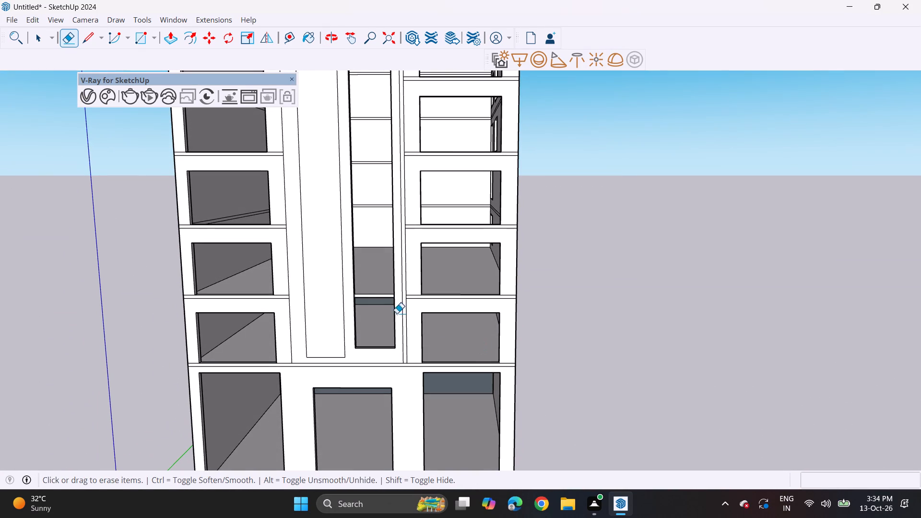
drag(384, 291, 384, 296)
middle_drag(394, 333, 402, 302)
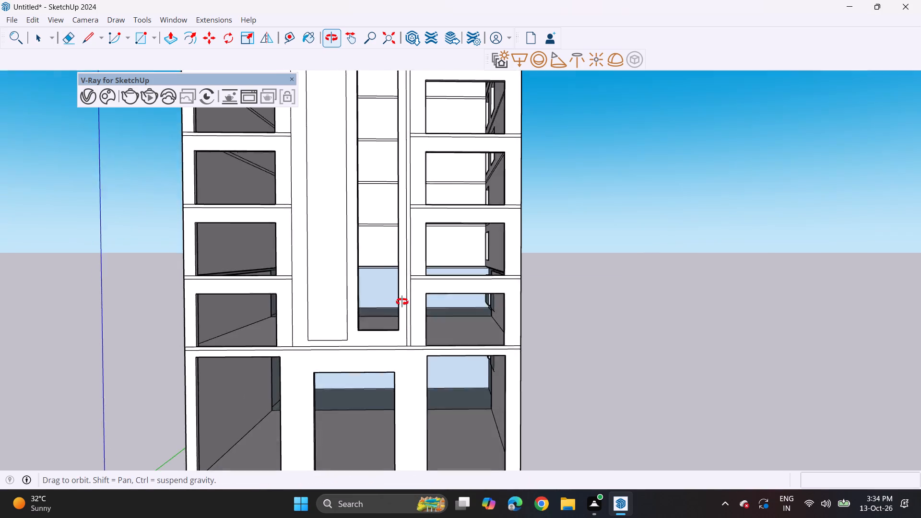
middle_drag(402, 302, 401, 235)
drag(366, 340, 366, 349)
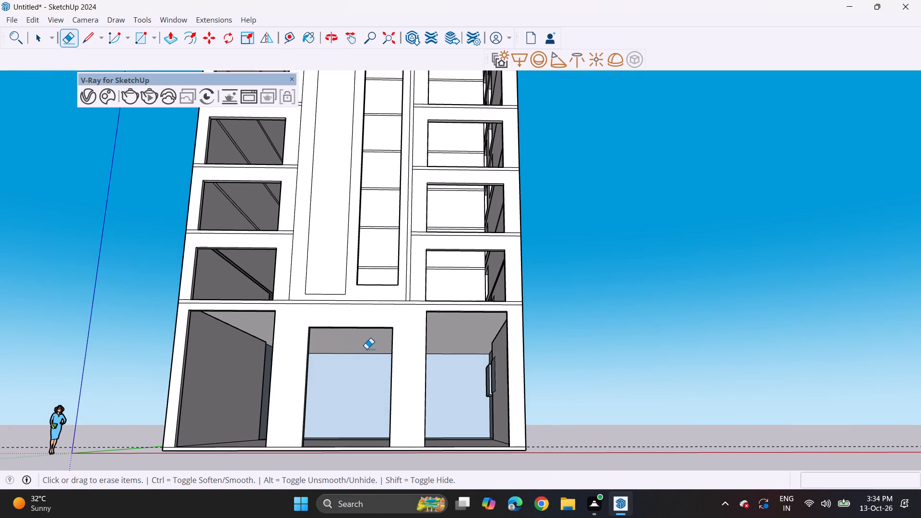
Erase the interior edges of the second-storey end-bay window box on the side wall, and undo the last erasure.
middle_drag(387, 318, 350, 444)
middle_drag(367, 293, 551, 284)
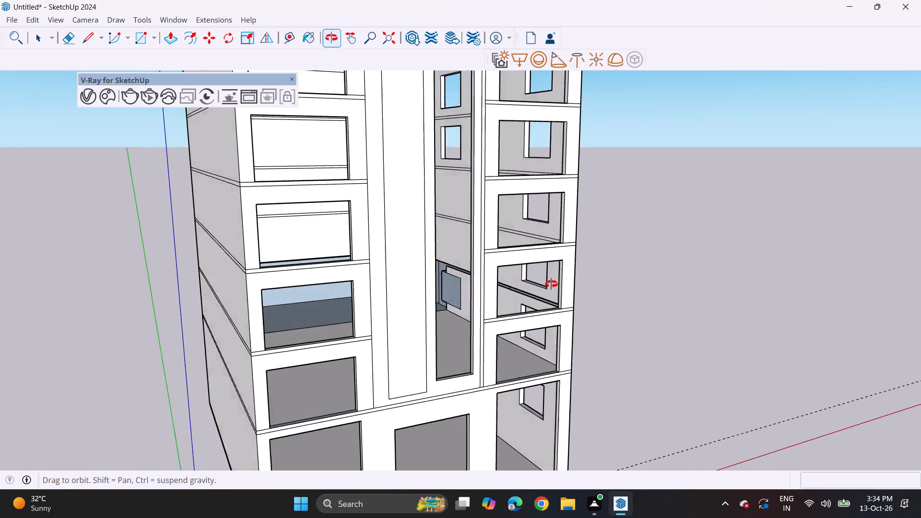
middle_drag(551, 284, 382, 308)
middle_drag(470, 276, 427, 270)
middle_drag(447, 268, 632, 271)
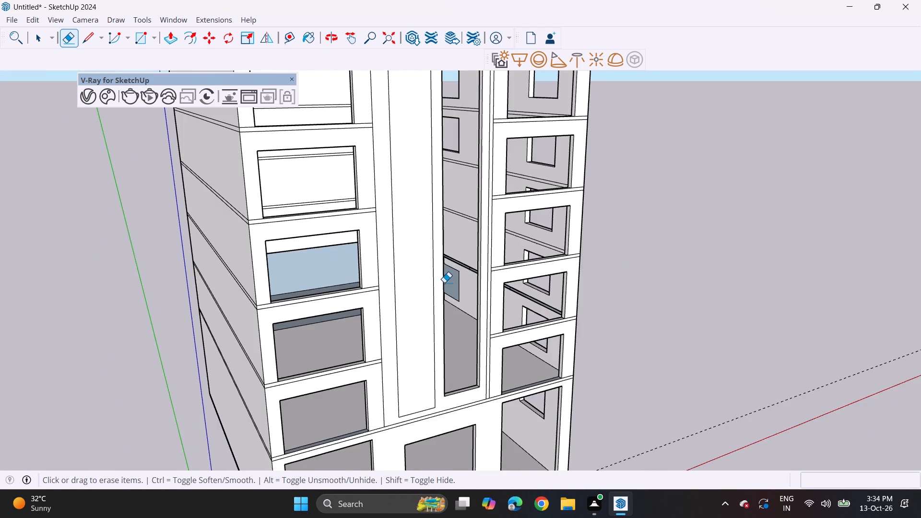
scroll(444, 283, up, 13)
drag(375, 216, 379, 222)
drag(387, 212, 386, 216)
click(364, 209)
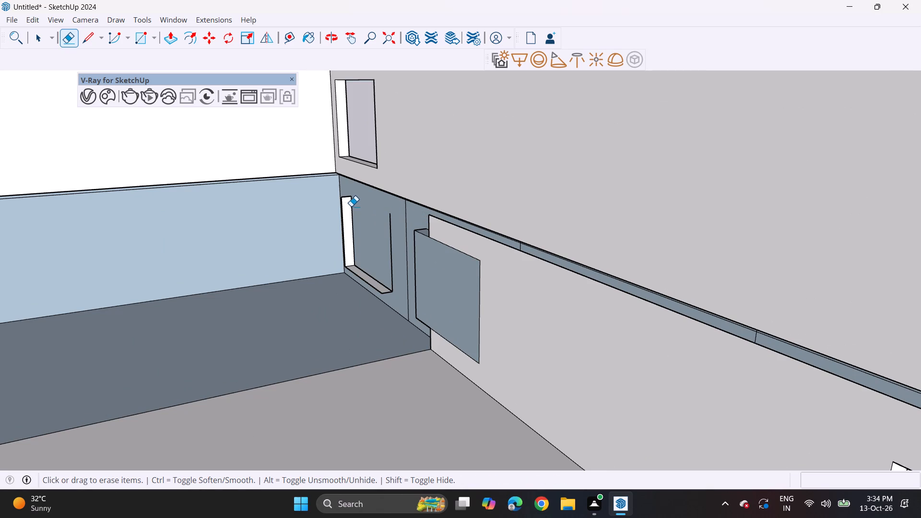
click(349, 205)
click(348, 201)
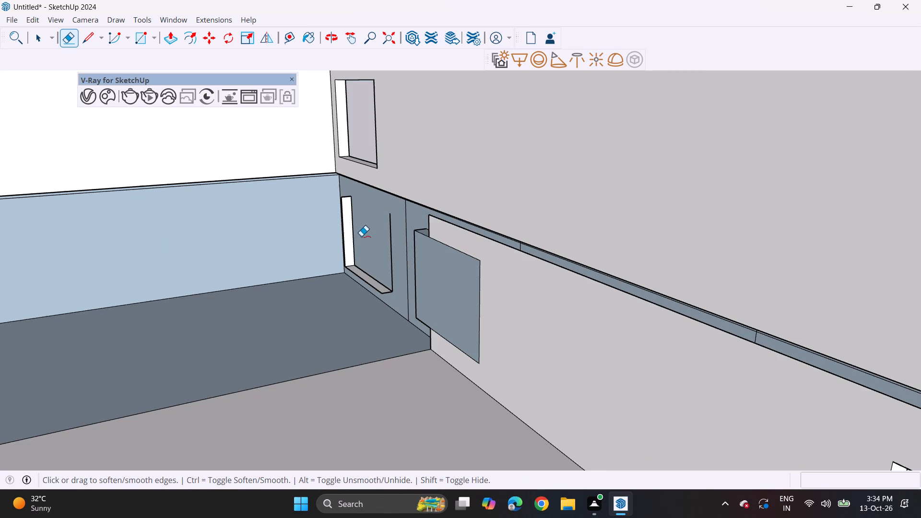
key(ctrl+z)
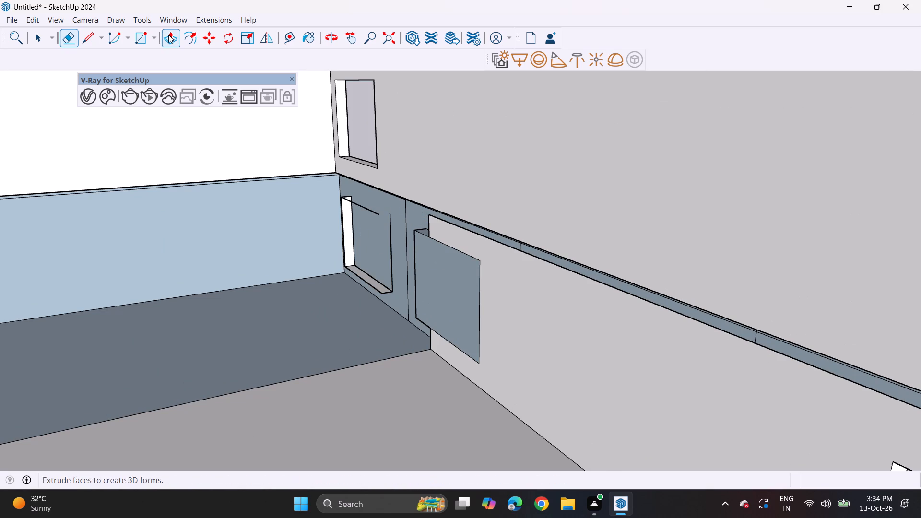
Pull the second-storey end-bay side-wall face about 11 11/16" into the room.
click(168, 35)
click(386, 204)
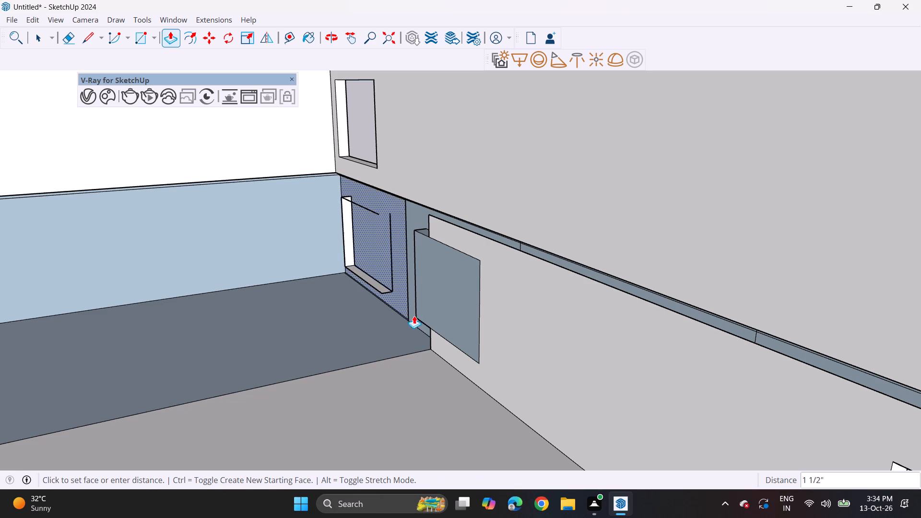
click(437, 351)
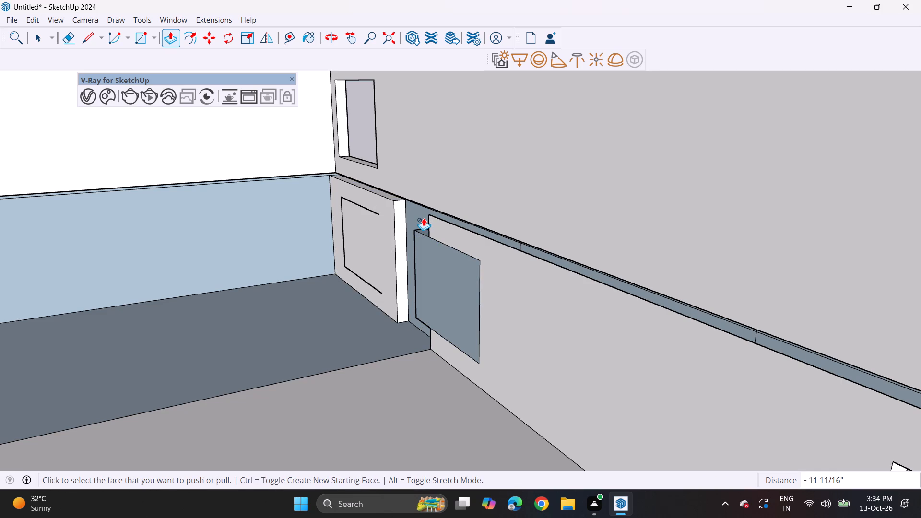
click(424, 218)
key(Escape)
Apply Push/Pull to the dark rear floor strip and the blue back wall inside the second storey.
click(412, 332)
click(414, 347)
double_click(290, 247)
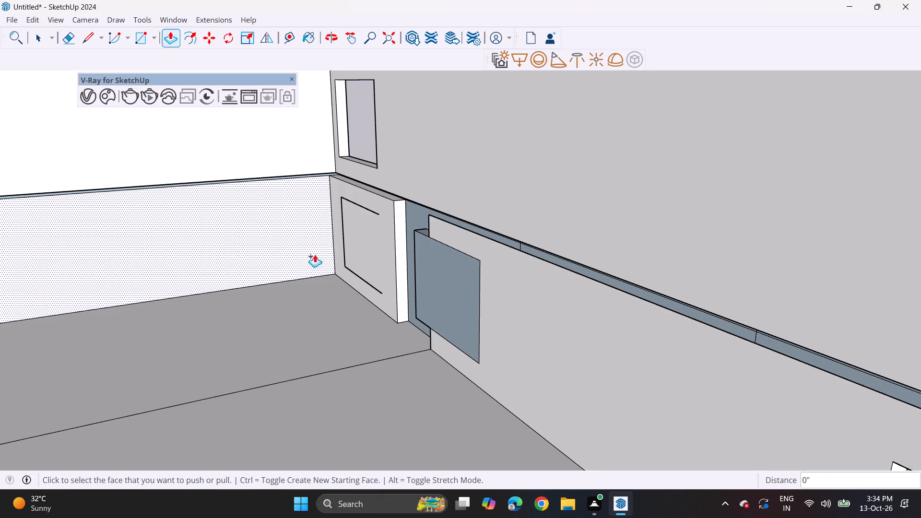
Push in the ground-storey end-bay window 10 5/8", repeat it on the inner-column window beside it, and push the second-storey inner window.
middle_drag(347, 266, 30, 248)
click(514, 360)
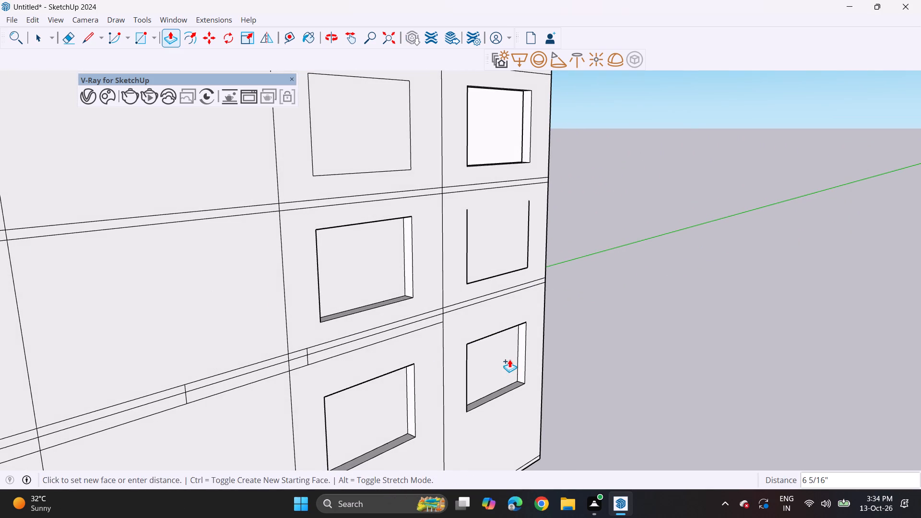
click(498, 354)
click(508, 380)
click(502, 373)
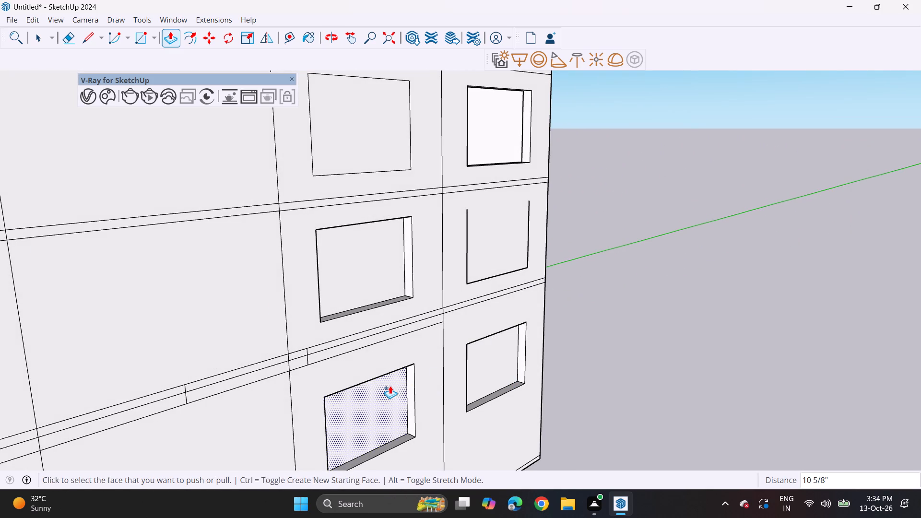
double_click(390, 386)
click(399, 260)
click(386, 256)
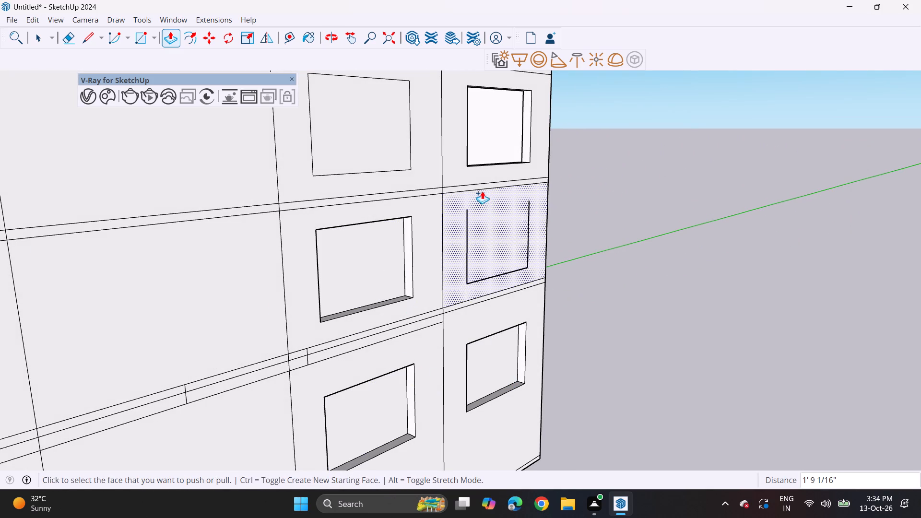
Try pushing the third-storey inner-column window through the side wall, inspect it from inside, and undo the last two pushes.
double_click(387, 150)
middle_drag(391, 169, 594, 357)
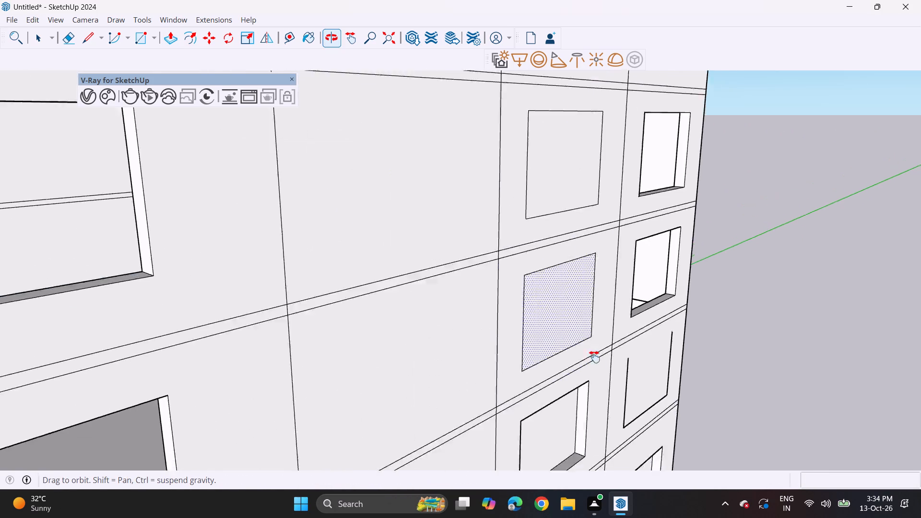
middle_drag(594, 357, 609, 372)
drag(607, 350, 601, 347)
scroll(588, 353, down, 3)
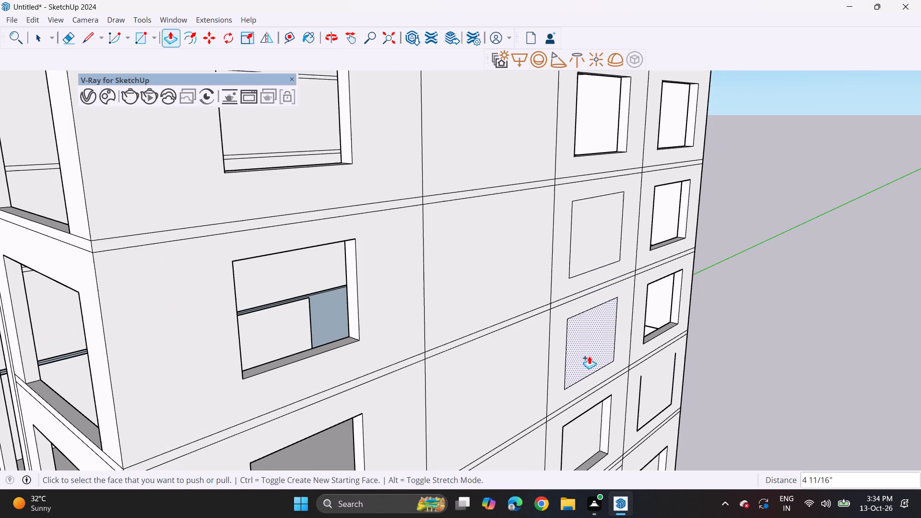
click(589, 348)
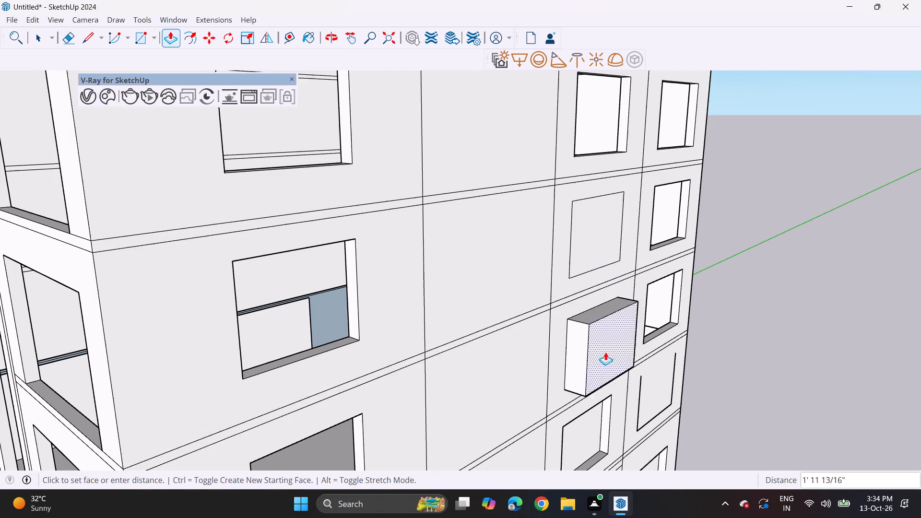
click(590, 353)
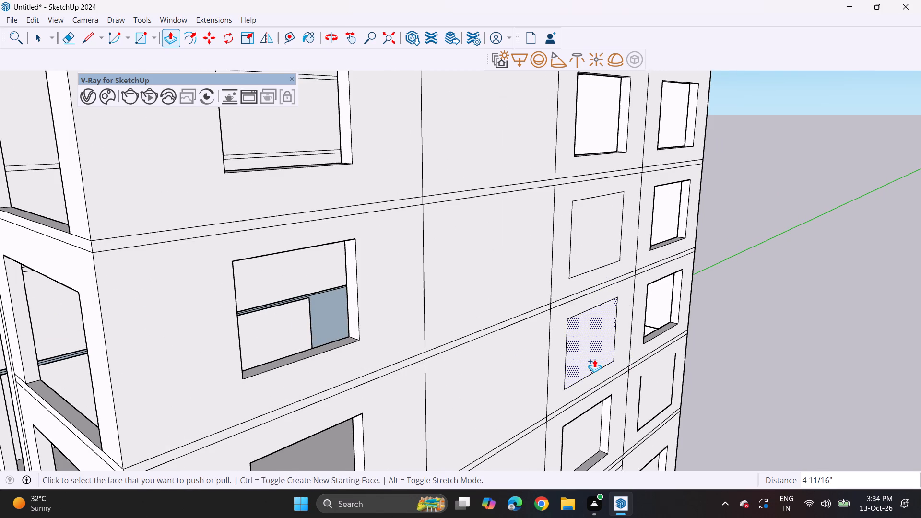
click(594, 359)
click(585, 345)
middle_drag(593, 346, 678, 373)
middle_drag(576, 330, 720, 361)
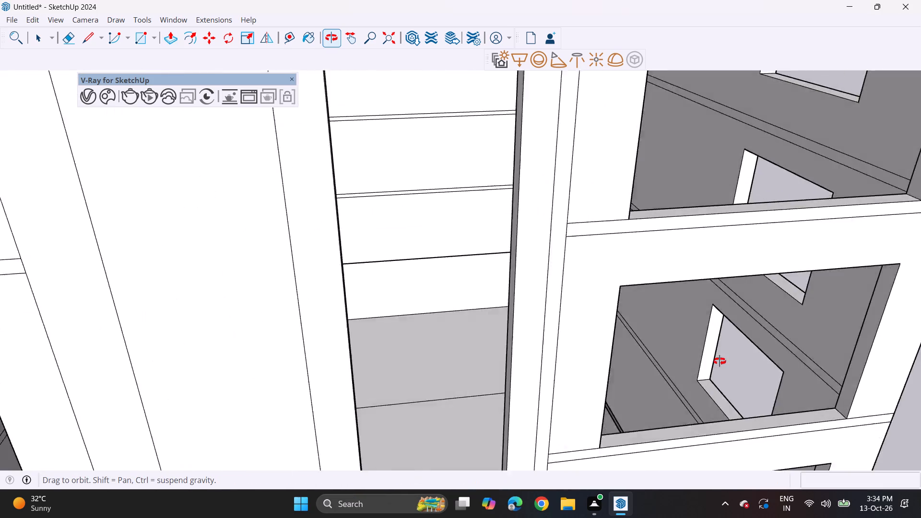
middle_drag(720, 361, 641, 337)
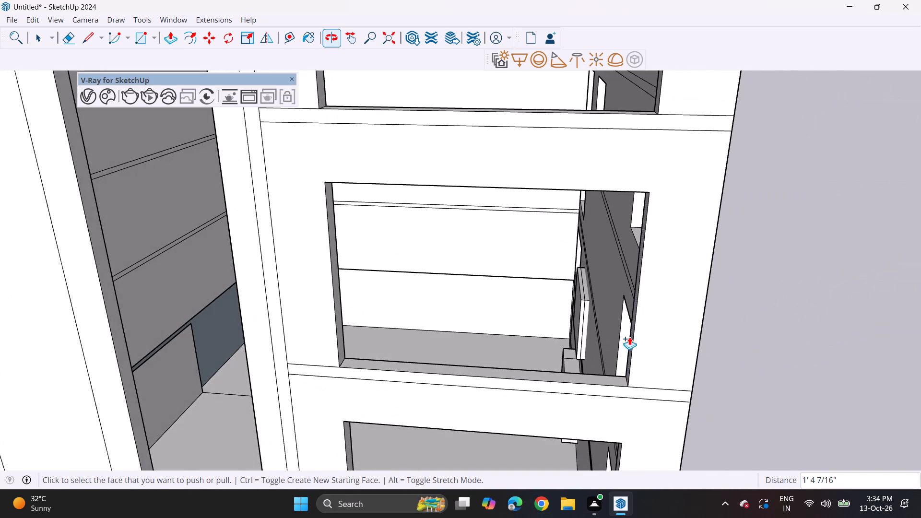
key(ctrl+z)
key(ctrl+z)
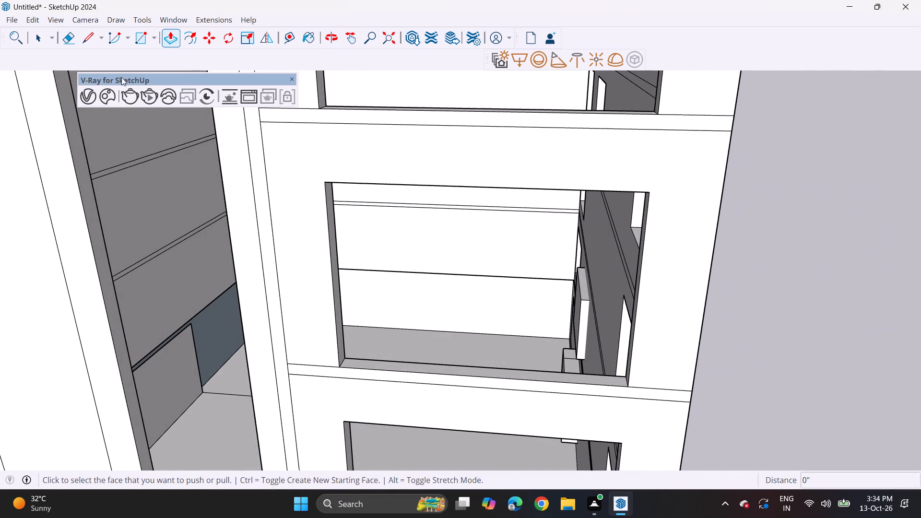
Erase the edges of the box protruding into the room behind the third-storey inner-column window.
drag(63, 38, 71, 40)
drag(584, 297, 584, 308)
middle_drag(581, 294, 590, 286)
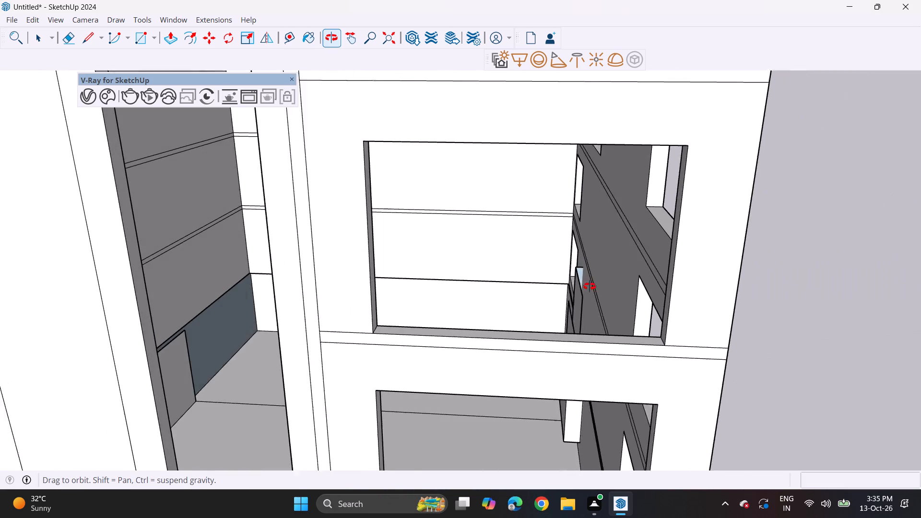
middle_drag(590, 286, 587, 287)
click(581, 295)
click(579, 272)
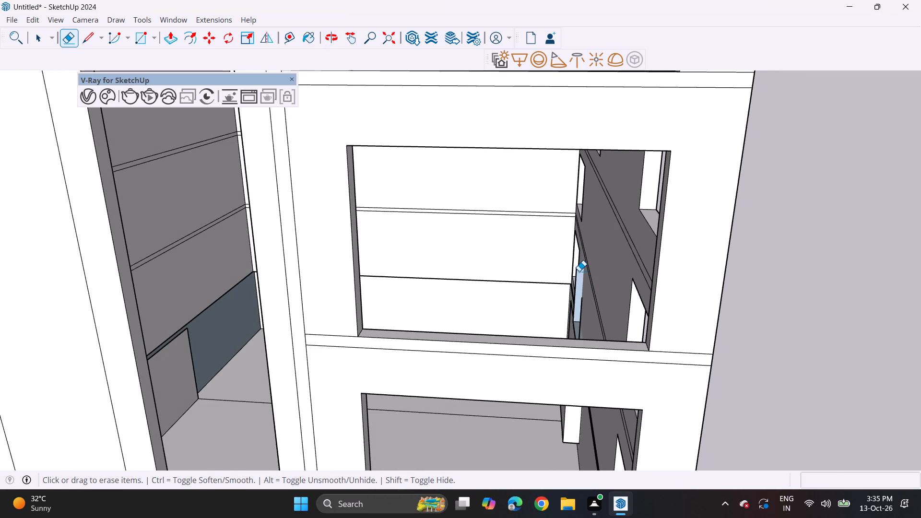
click(578, 270)
drag(583, 303, 581, 299)
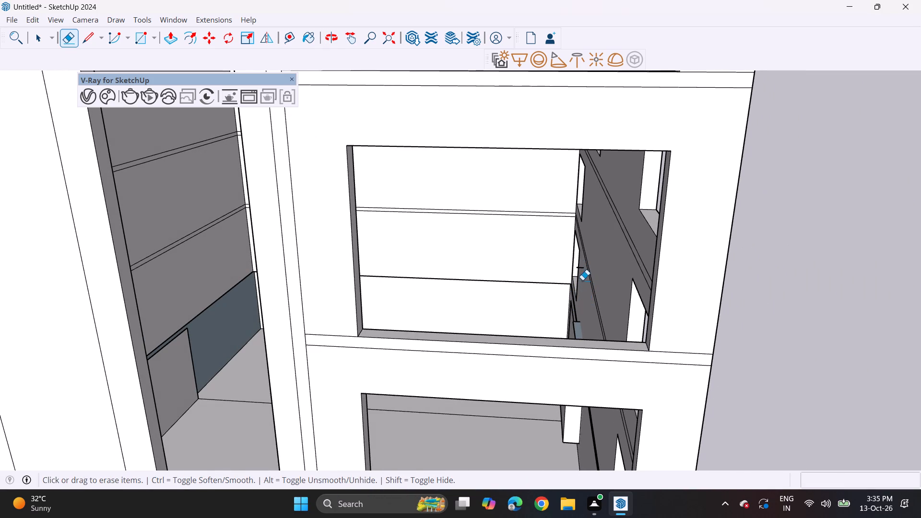
click(583, 266)
drag(583, 266, 580, 276)
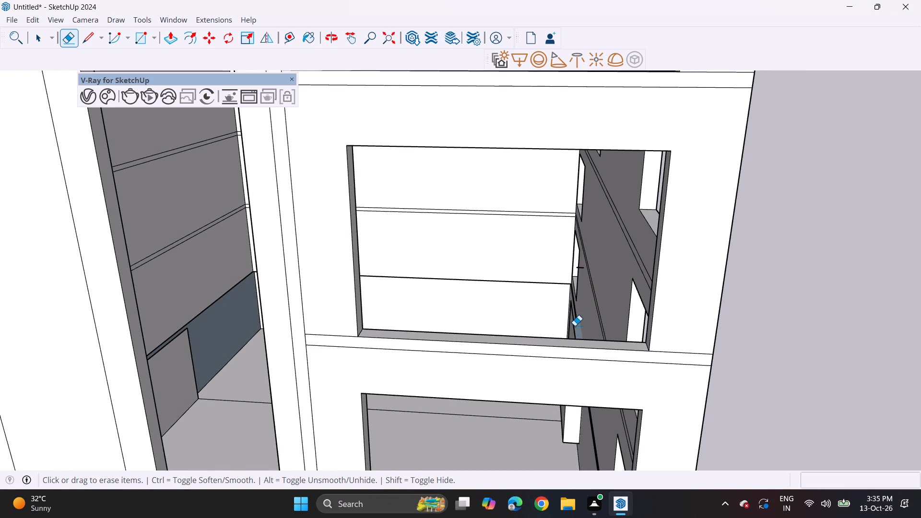
click(575, 326)
Push the third-storey inner-column window in 4 11/16" and cut the fourth-storey window above it through the wall.
middle_drag(604, 328, 428, 302)
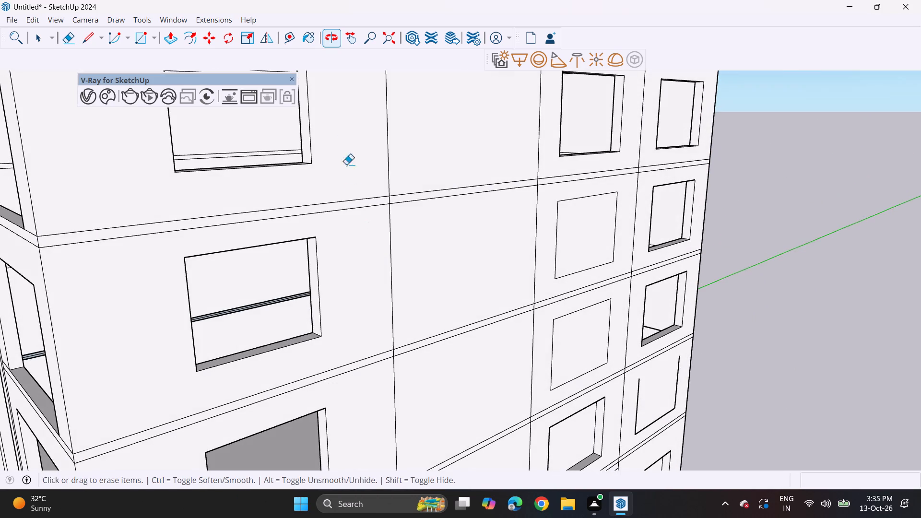
drag(175, 47, 183, 50)
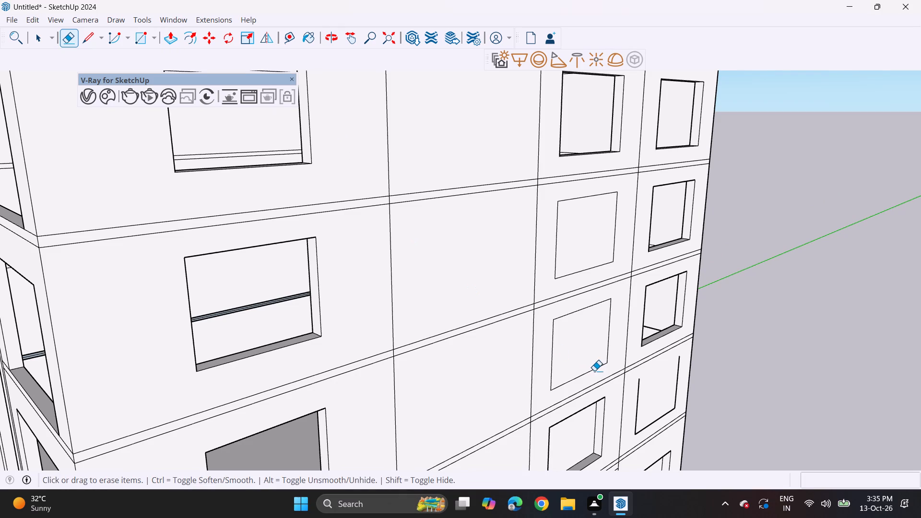
click(175, 33)
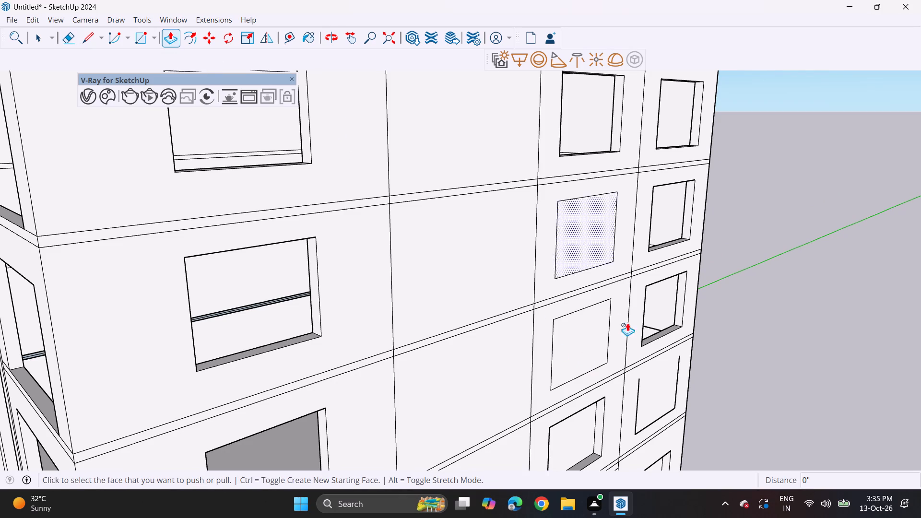
click(582, 361)
click(573, 348)
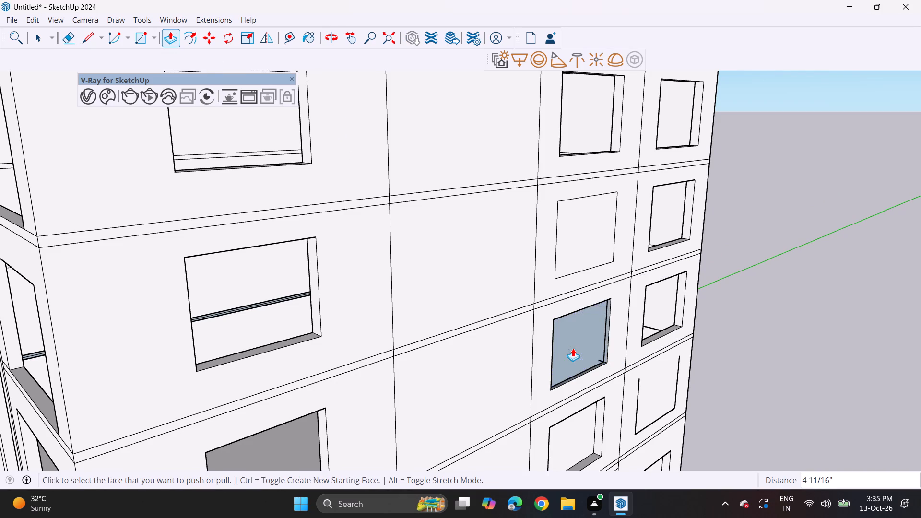
double_click(588, 253)
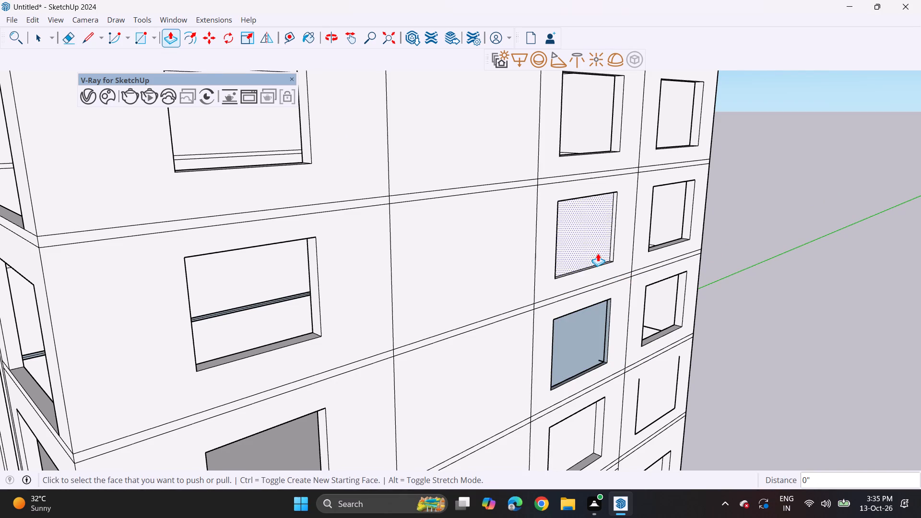
click(598, 253)
click(590, 243)
click(583, 349)
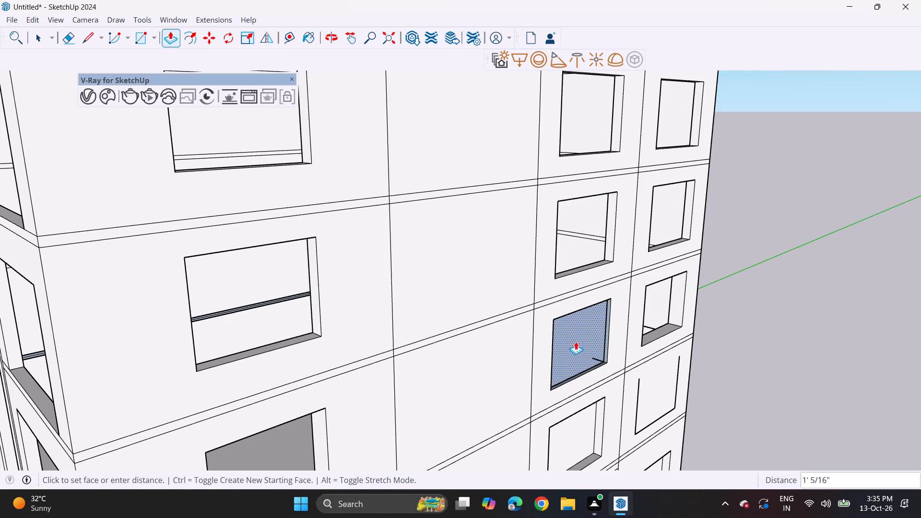
key(Escape)
Examine both side-wall window columns over the full height and then on the lowest storeys.
key(grave)
scroll(647, 371, down, 6)
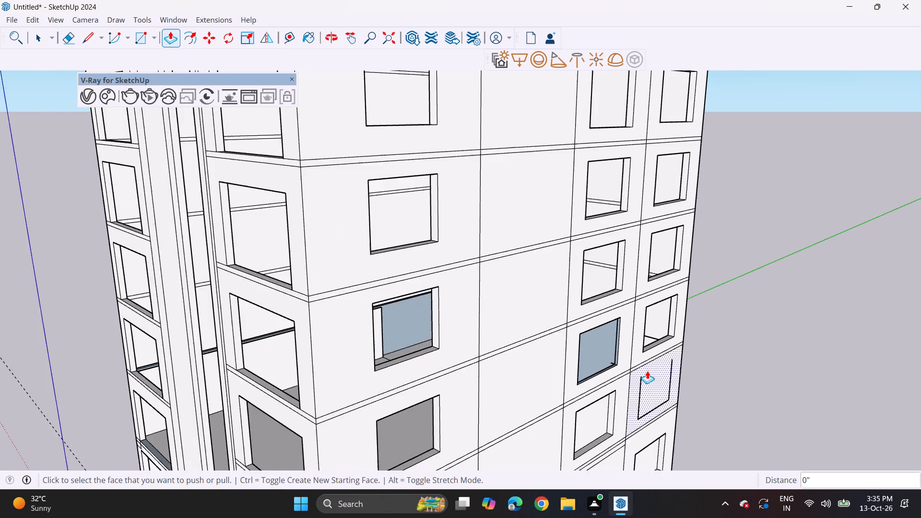
scroll(647, 371, down, 6)
middle_drag(649, 416, 614, 309)
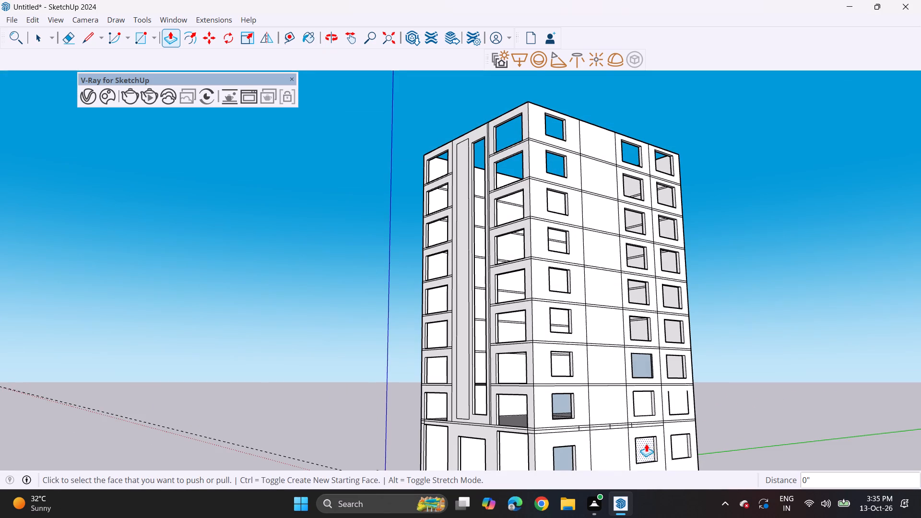
middle_drag(647, 442, 559, 295)
middle_drag(561, 296, 574, 383)
scroll(548, 286, up, 9)
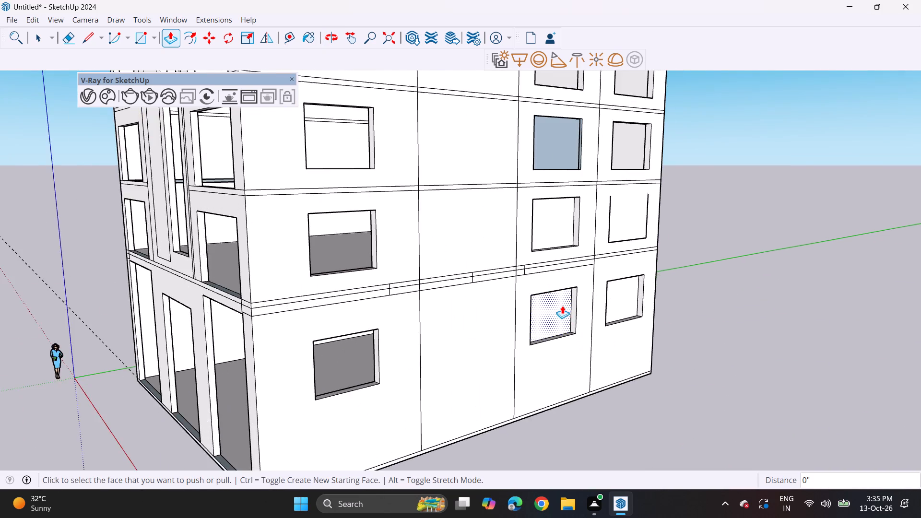
Push the ground-storey inner-column window in 10 5/8" and repeat that push at the second-storey opening above and the ground-storey outer-column window.
scroll(562, 306, up, 6)
click(554, 335)
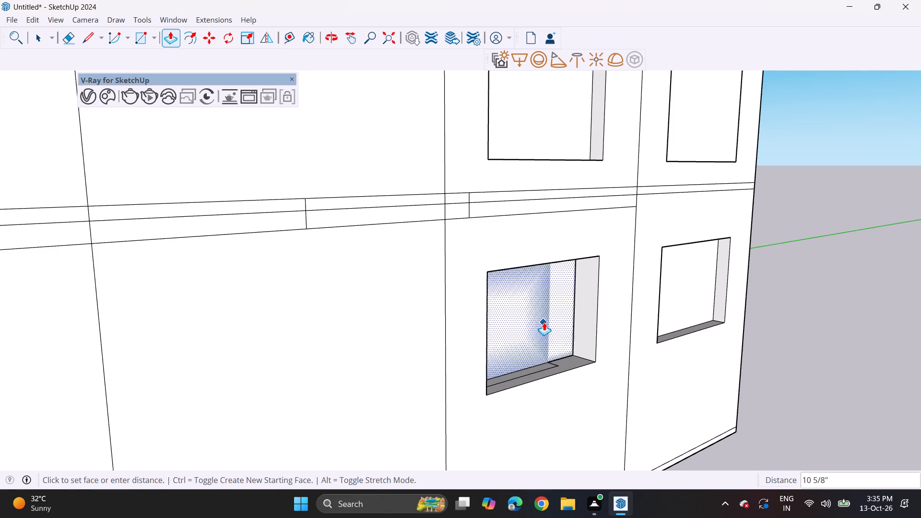
click(544, 322)
double_click(552, 141)
double_click(558, 139)
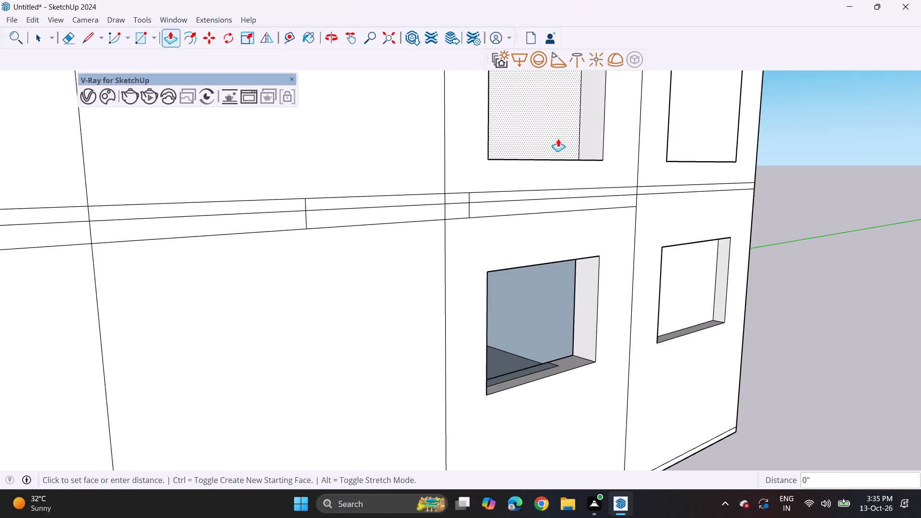
middle_drag(636, 267, 460, 381)
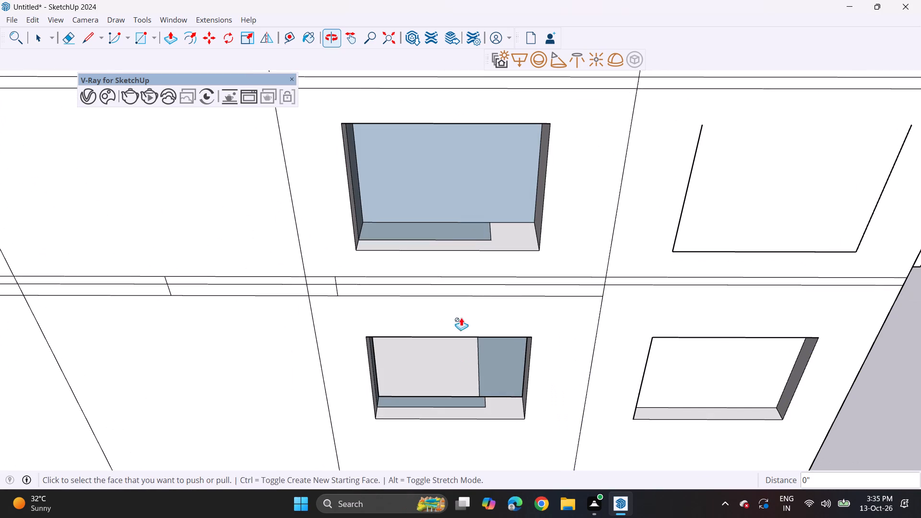
double_click(476, 213)
middle_drag(617, 358, 667, 299)
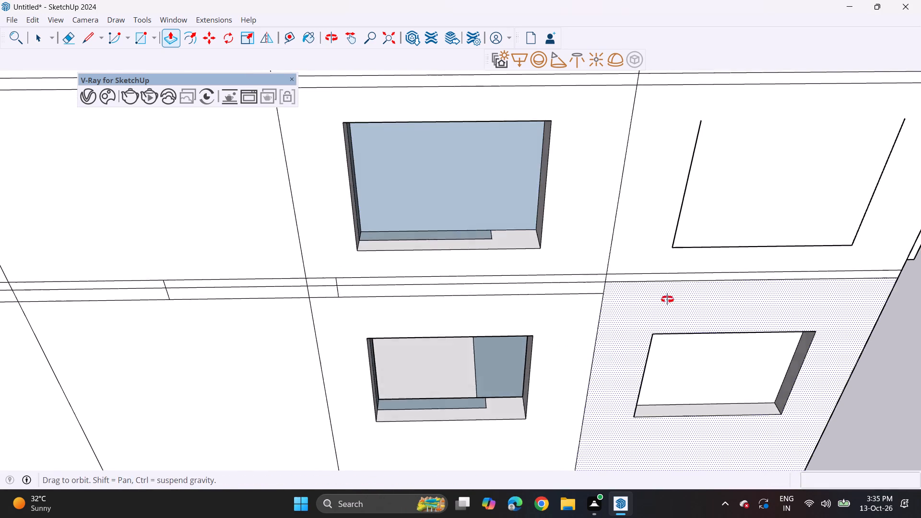
middle_drag(667, 299, 676, 284)
double_click(714, 321)
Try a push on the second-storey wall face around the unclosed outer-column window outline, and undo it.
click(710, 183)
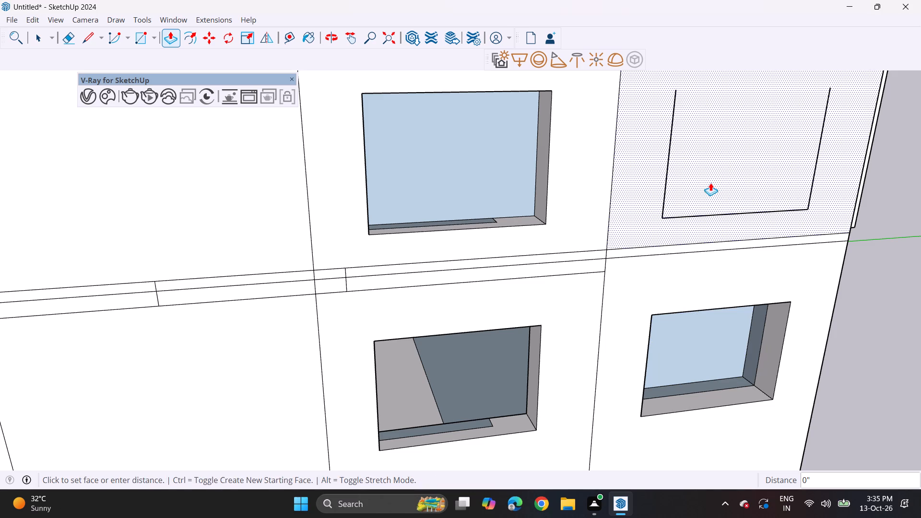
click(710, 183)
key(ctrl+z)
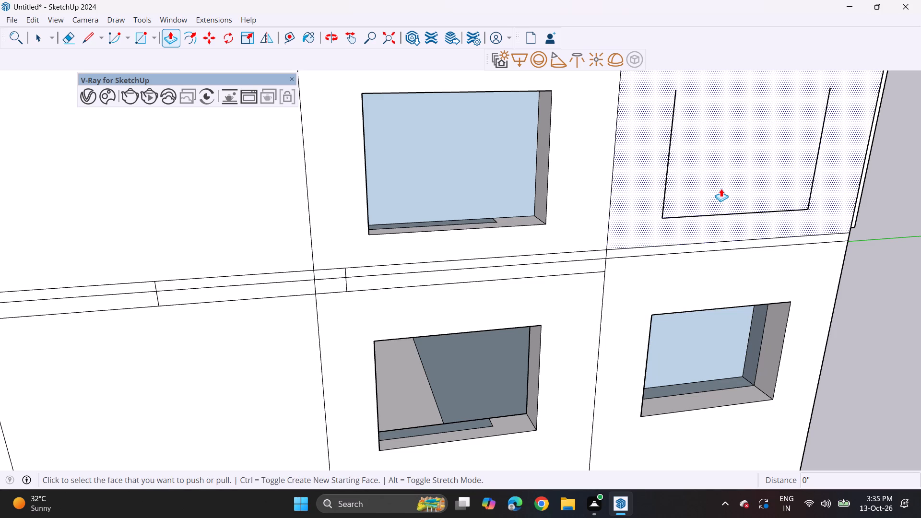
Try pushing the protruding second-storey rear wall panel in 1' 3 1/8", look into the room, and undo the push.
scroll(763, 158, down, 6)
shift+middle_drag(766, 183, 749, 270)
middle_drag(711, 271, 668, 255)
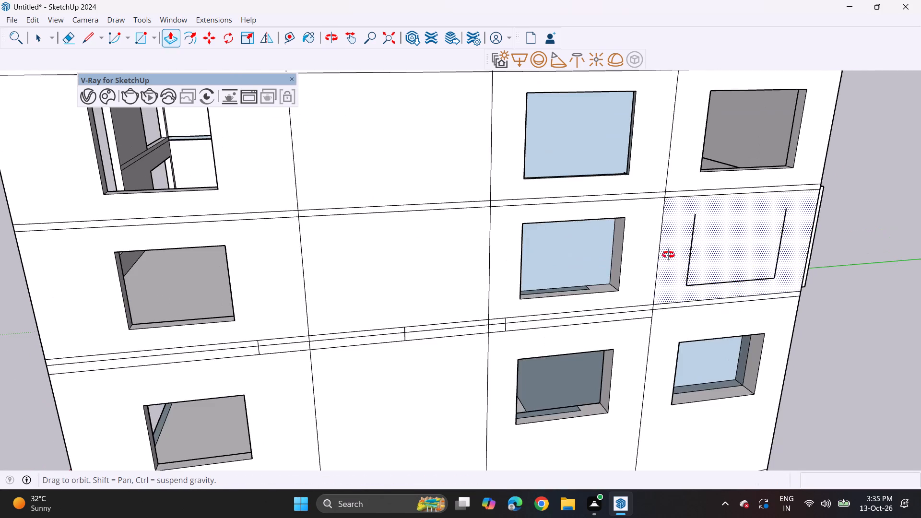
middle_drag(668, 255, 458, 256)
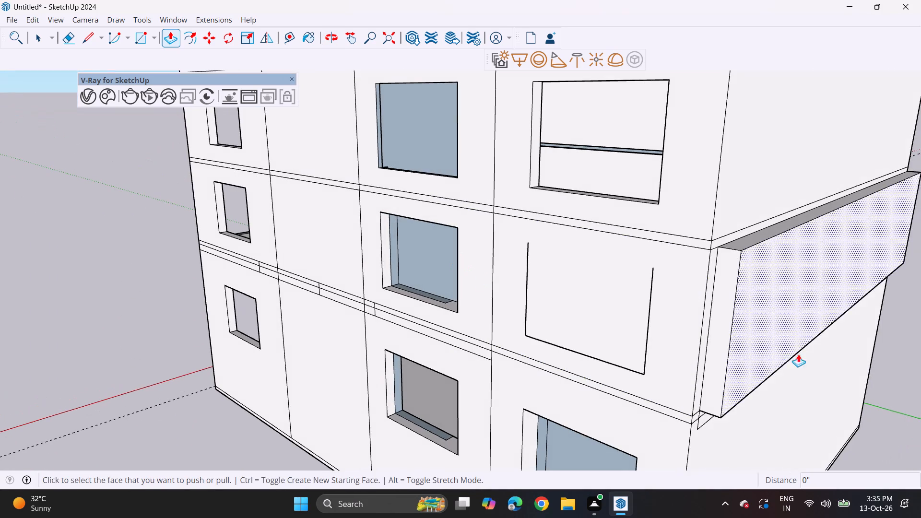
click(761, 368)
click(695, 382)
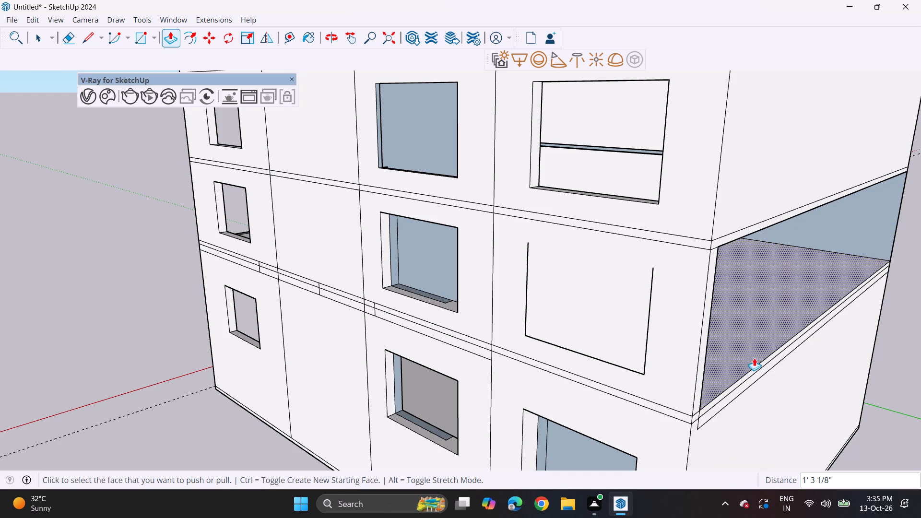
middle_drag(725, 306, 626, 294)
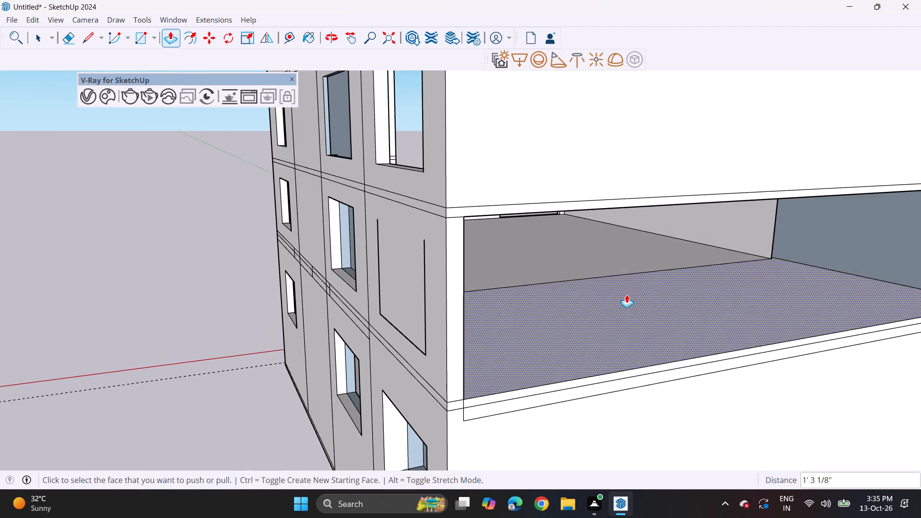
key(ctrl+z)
Close the top of the second-storey outer-column window outline with a 9' 3 1/16" line between its two open ends.
middle_drag(579, 305, 783, 290)
drag(95, 38, 125, 51)
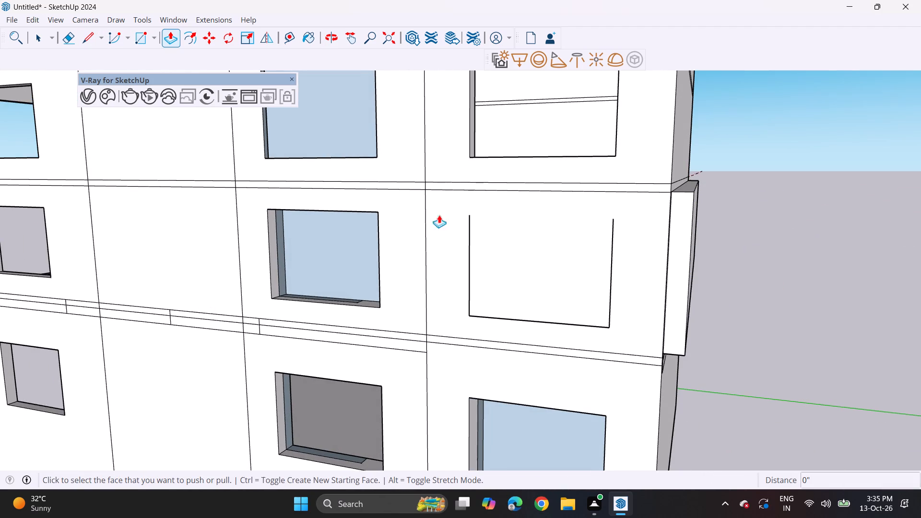
drag(92, 35, 96, 36)
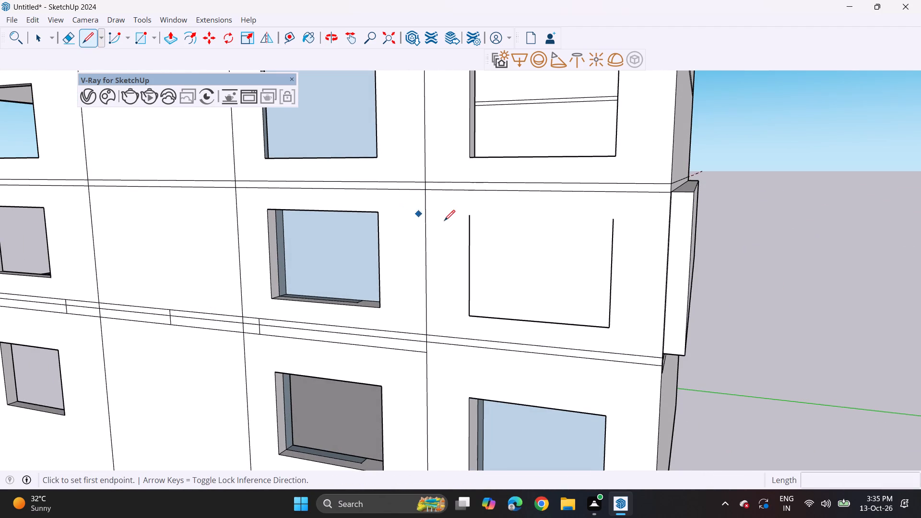
click(470, 217)
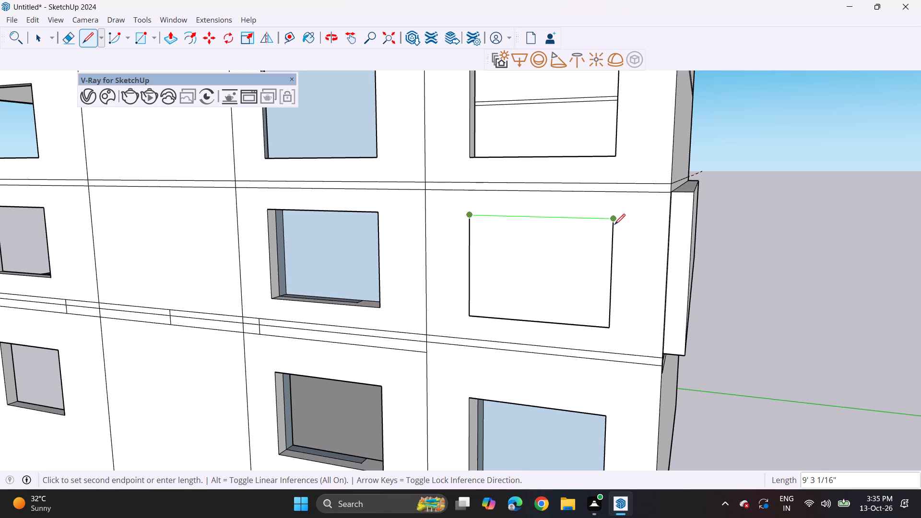
click(614, 224)
Push the closed second-storey outer-column window in through the side wall and push the face seen behind it 1' 3 5/16".
middle_drag(642, 255, 523, 244)
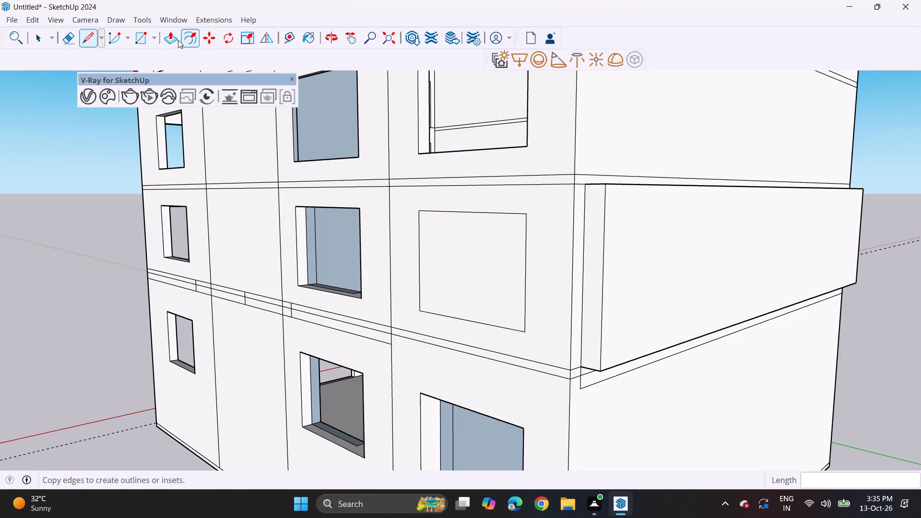
click(175, 39)
click(453, 310)
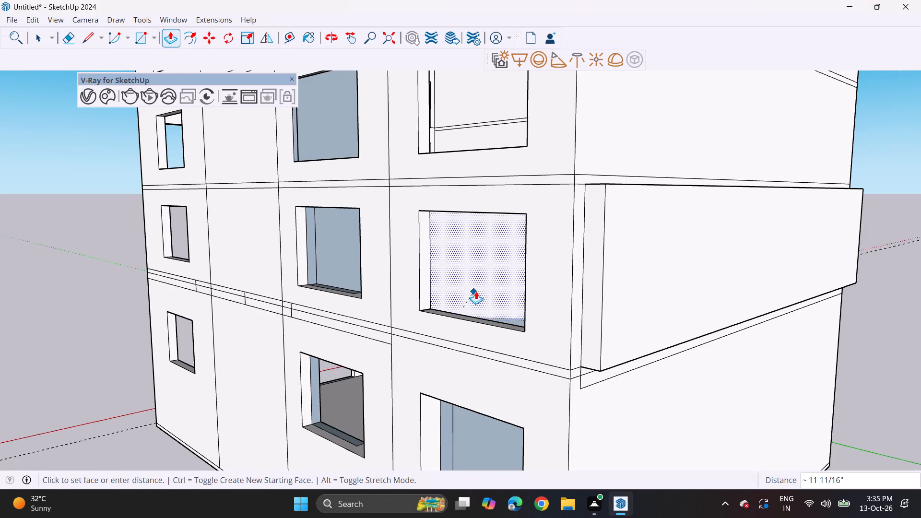
click(486, 287)
middle_drag(459, 292, 688, 267)
click(648, 259)
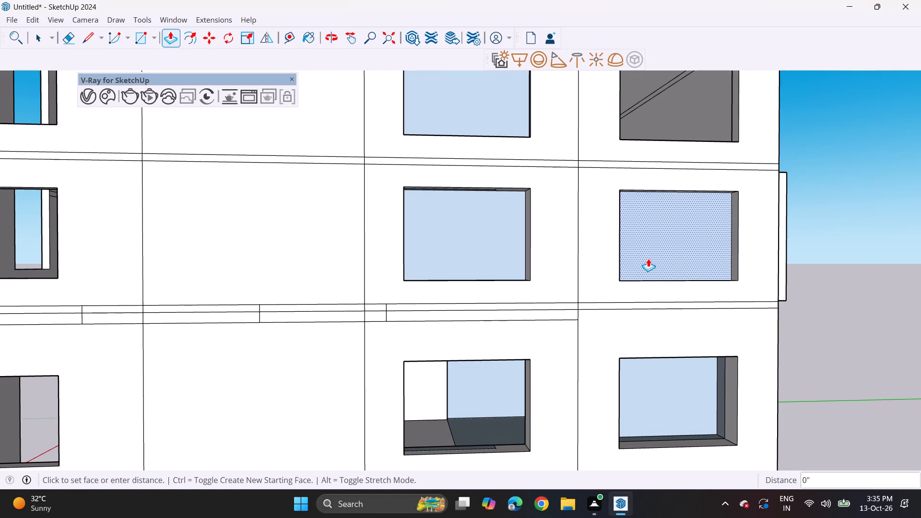
click(642, 251)
Offset a new face 3 1/2" from the one behind the second-storey outer-column window, and another from the side face inside the opening.
middle_drag(649, 278, 746, 299)
scroll(740, 271, down, 2)
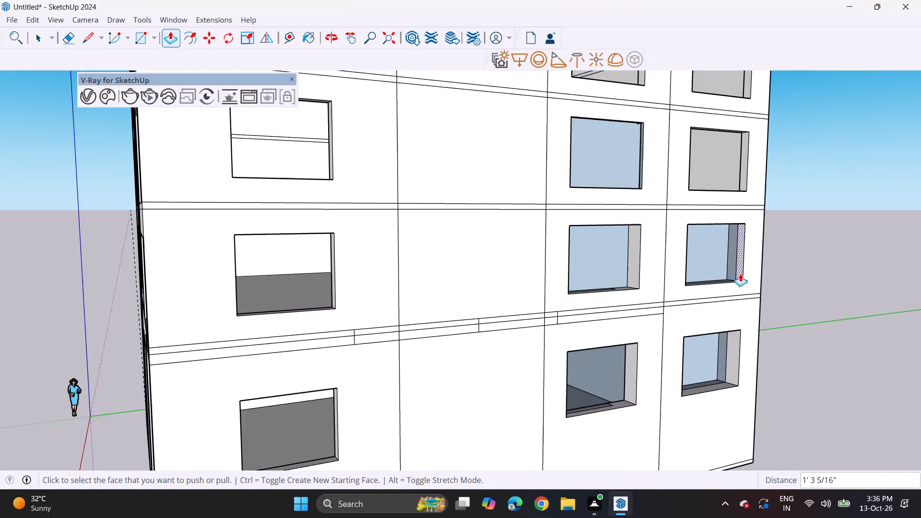
scroll(740, 273, down, 5)
click(711, 262)
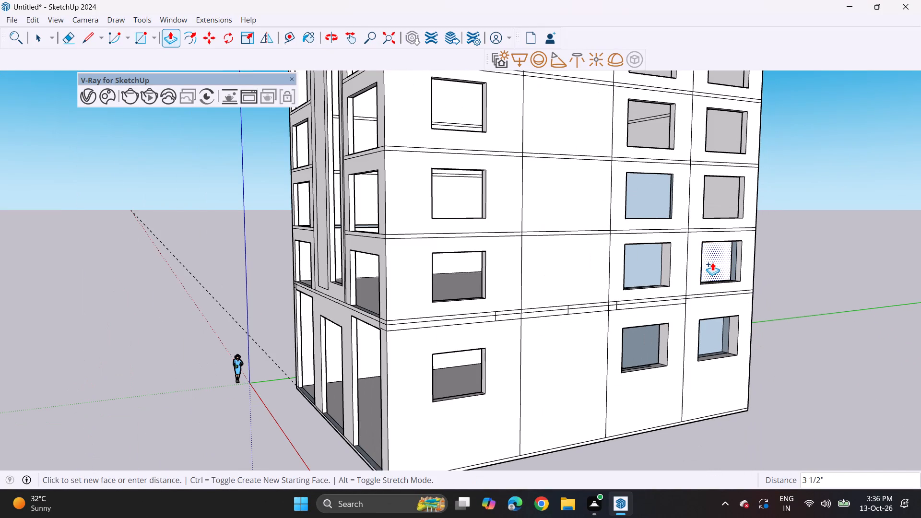
click(712, 262)
click(735, 257)
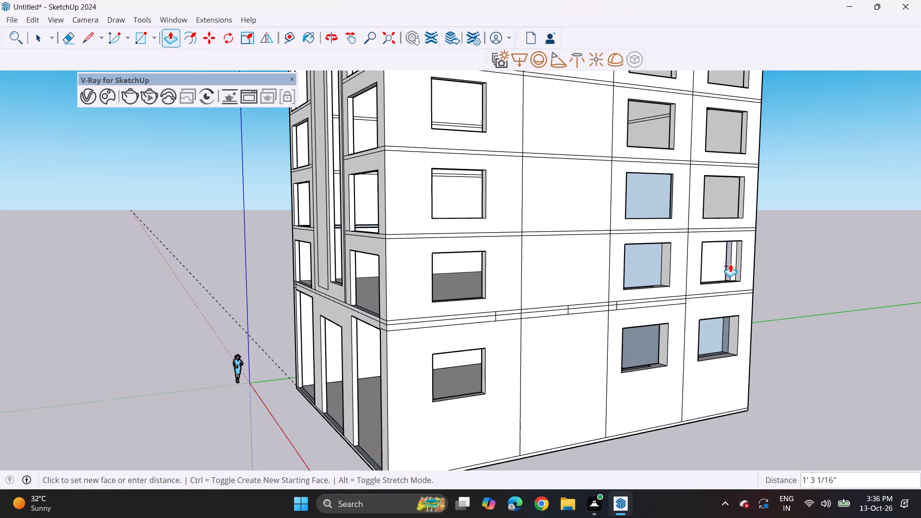
click(735, 260)
Repeat the new-face push in the second-storey inner-column window and set a new face 8 7/16" away in the third-storey window above.
click(662, 271)
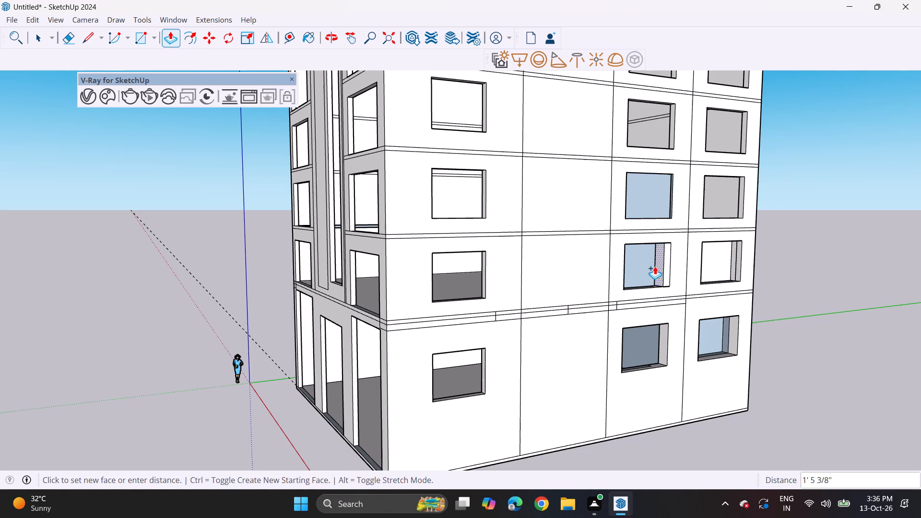
key(Escape)
double_click(645, 266)
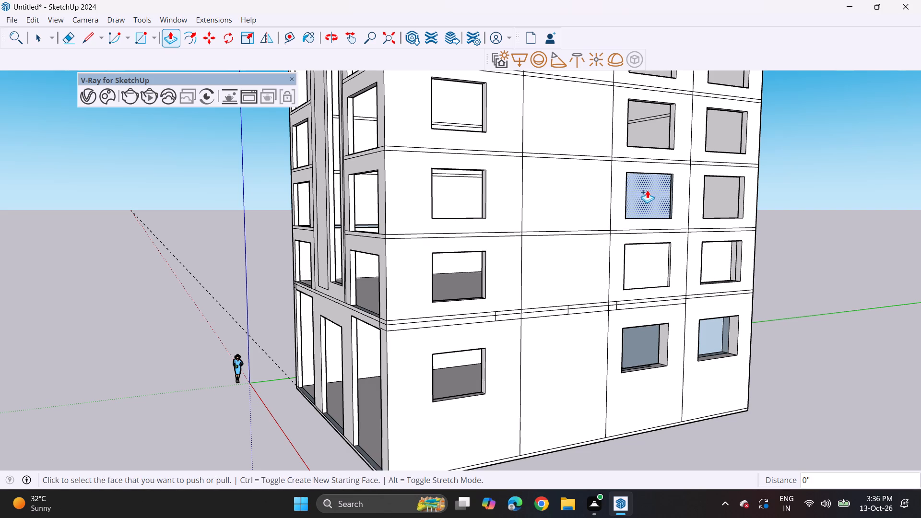
double_click(647, 187)
key(ctrl+z)
click(657, 197)
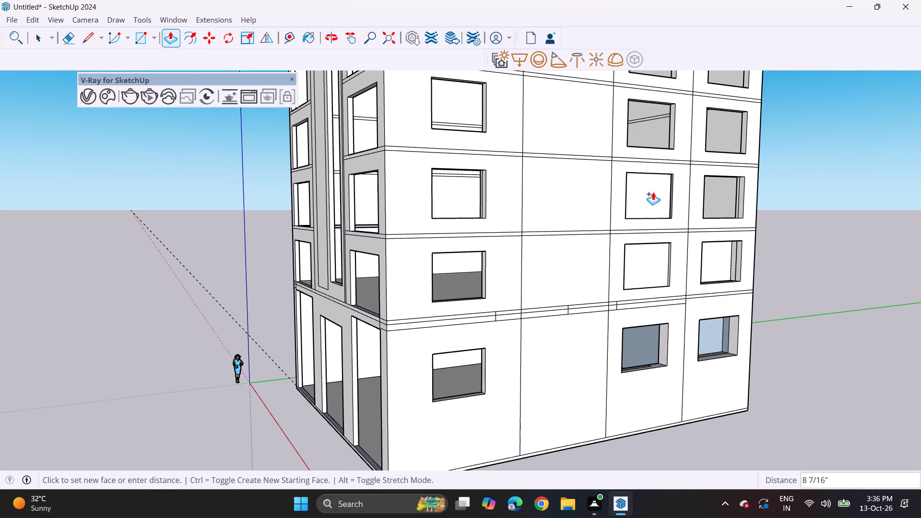
click(653, 192)
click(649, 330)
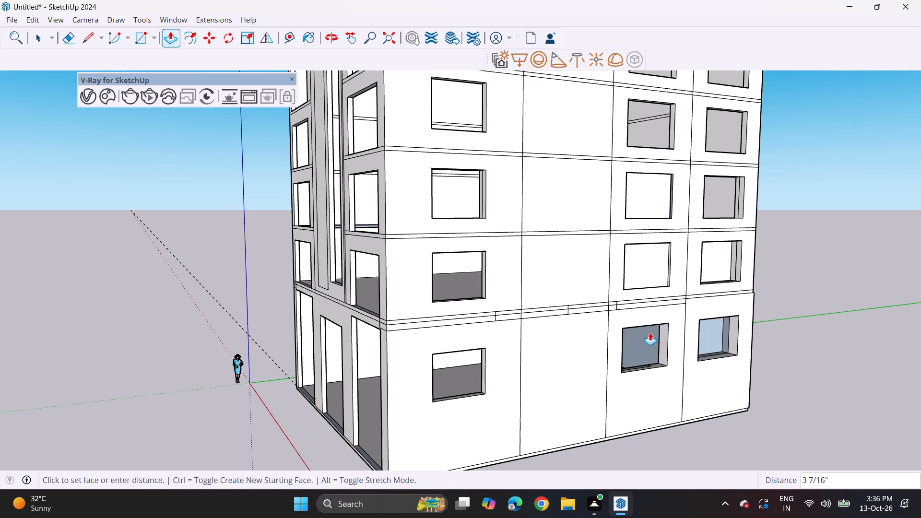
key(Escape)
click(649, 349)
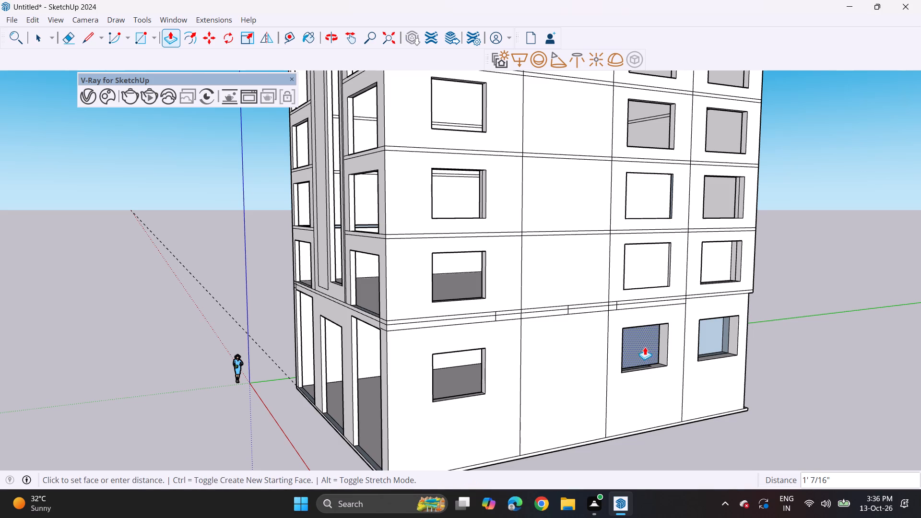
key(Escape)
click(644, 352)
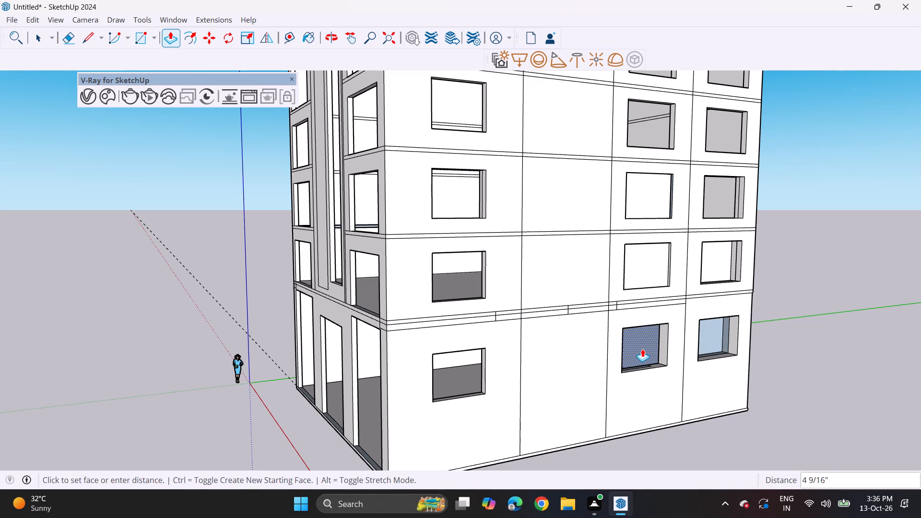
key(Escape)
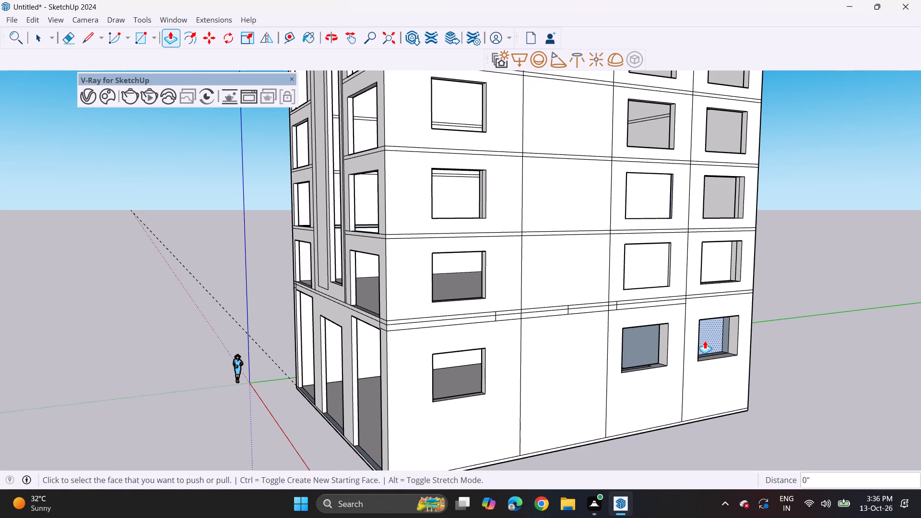
Push a new face 10 5/8" from the one behind the ground-storey outer-column window.
click(705, 341)
click(708, 345)
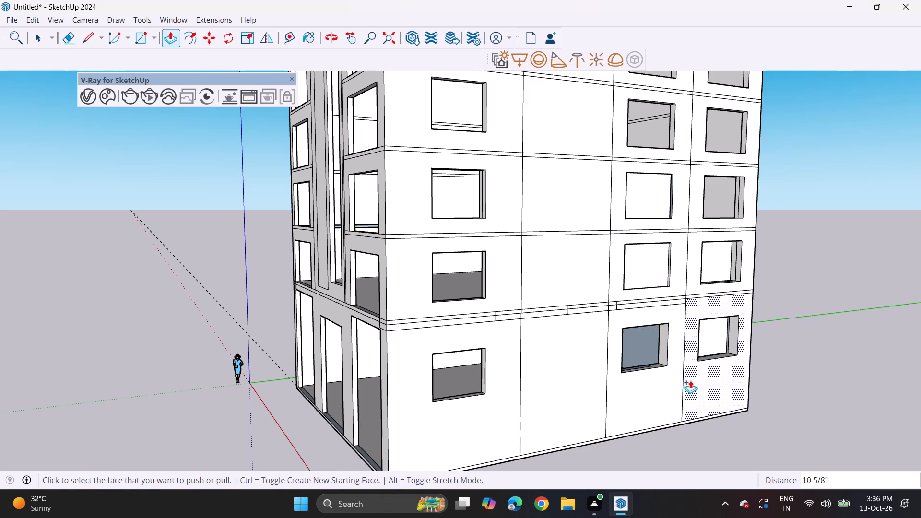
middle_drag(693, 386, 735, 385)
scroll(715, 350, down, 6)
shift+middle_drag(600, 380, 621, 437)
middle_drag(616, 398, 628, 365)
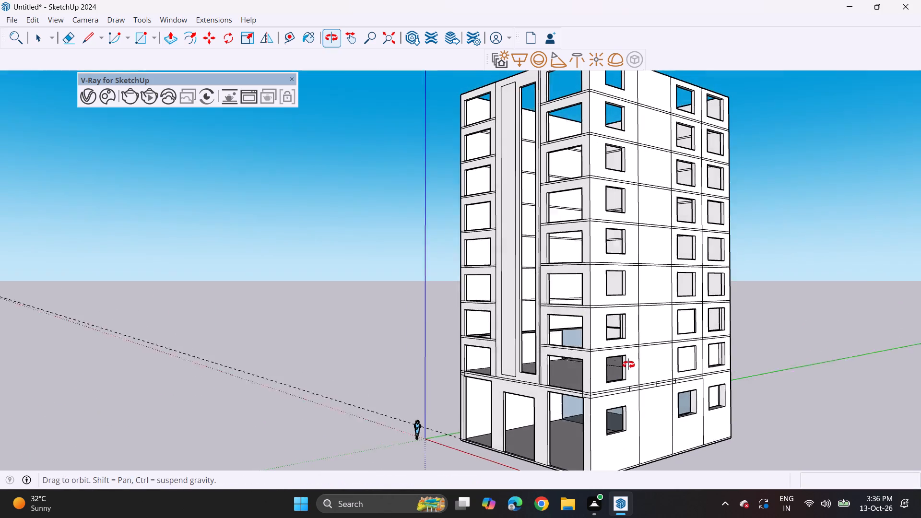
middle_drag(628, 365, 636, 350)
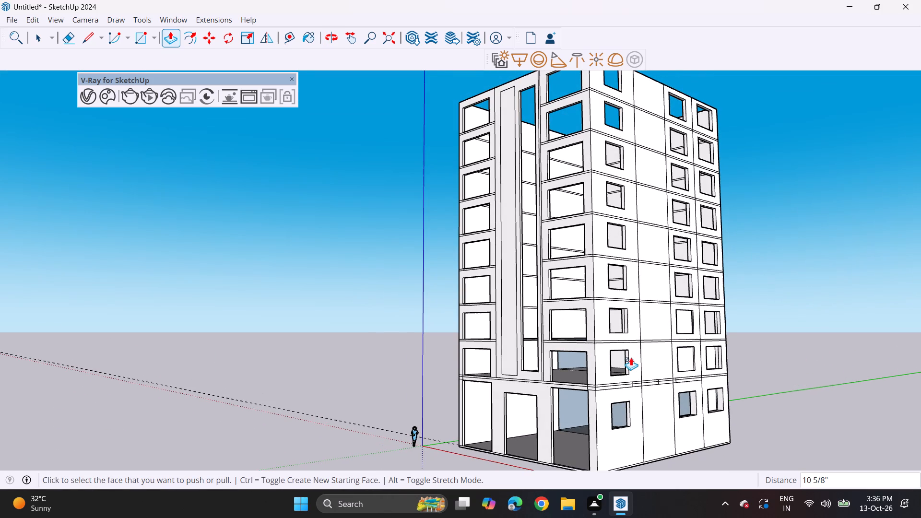
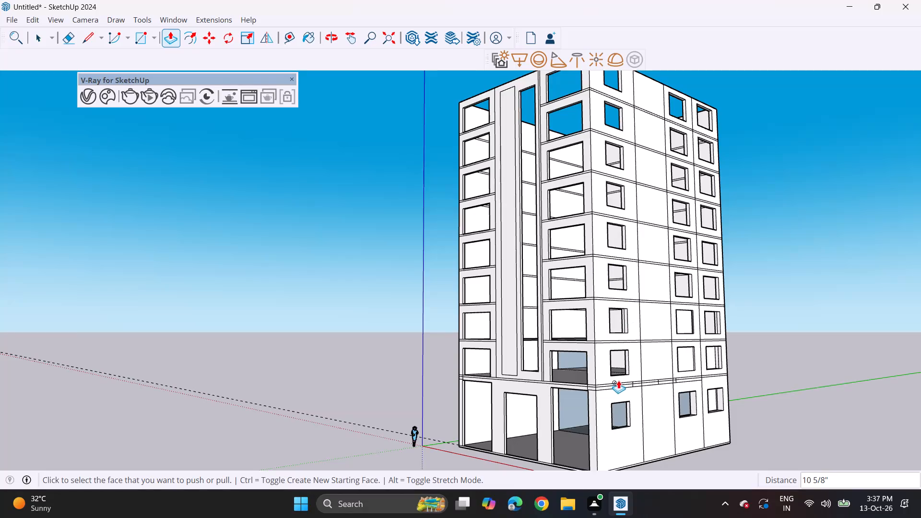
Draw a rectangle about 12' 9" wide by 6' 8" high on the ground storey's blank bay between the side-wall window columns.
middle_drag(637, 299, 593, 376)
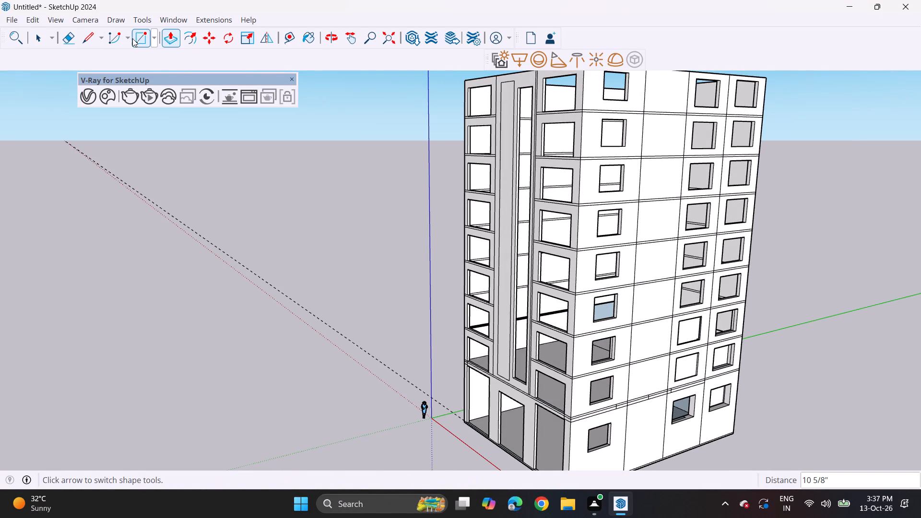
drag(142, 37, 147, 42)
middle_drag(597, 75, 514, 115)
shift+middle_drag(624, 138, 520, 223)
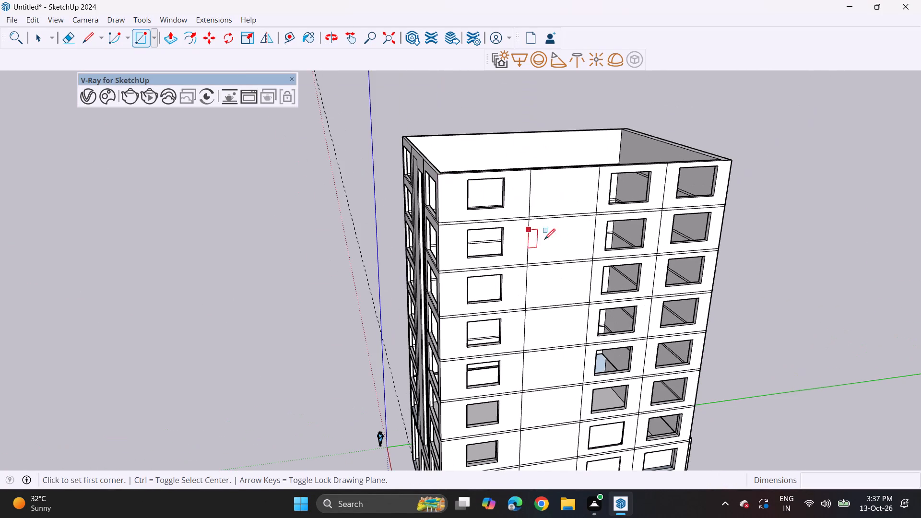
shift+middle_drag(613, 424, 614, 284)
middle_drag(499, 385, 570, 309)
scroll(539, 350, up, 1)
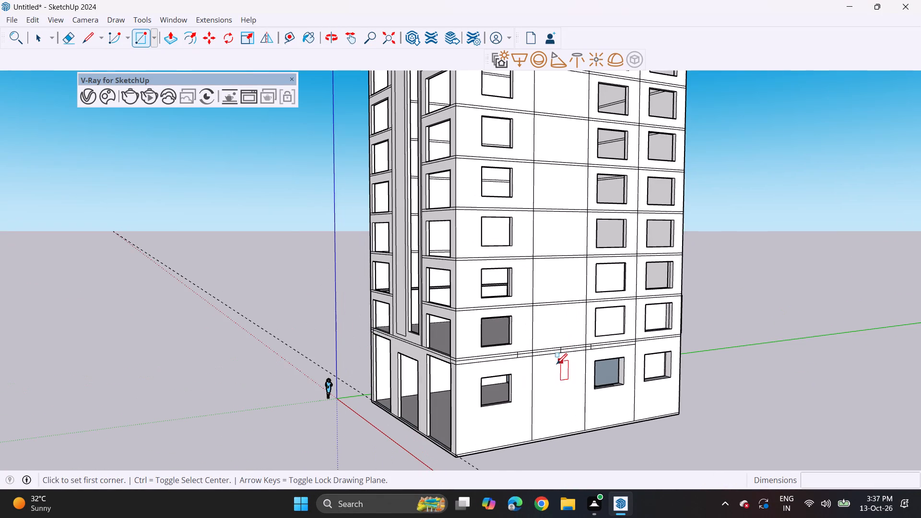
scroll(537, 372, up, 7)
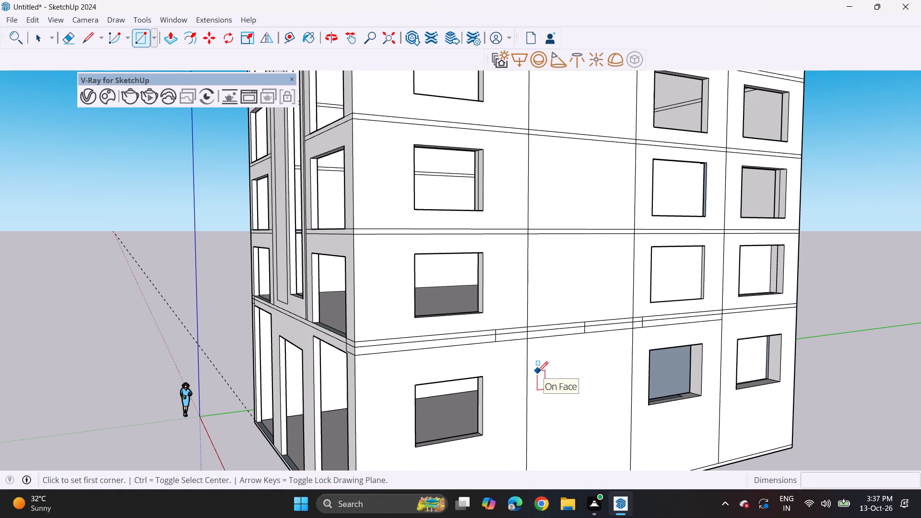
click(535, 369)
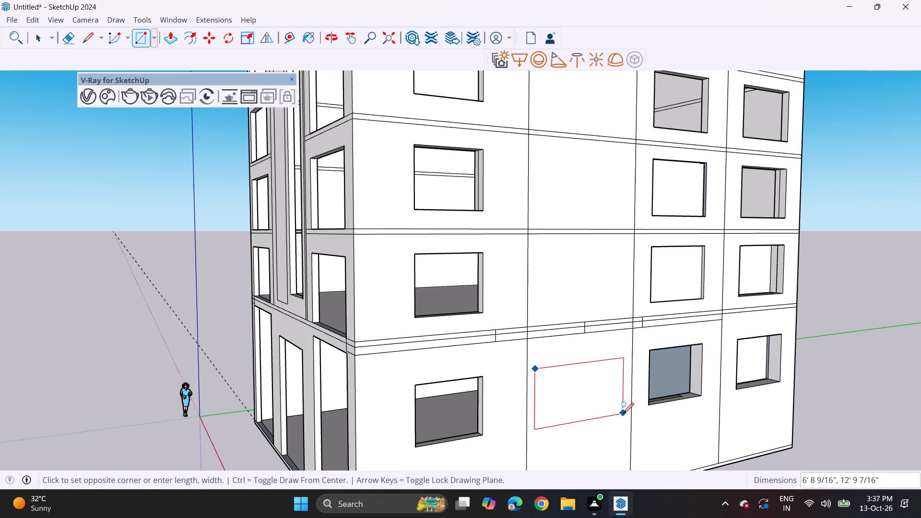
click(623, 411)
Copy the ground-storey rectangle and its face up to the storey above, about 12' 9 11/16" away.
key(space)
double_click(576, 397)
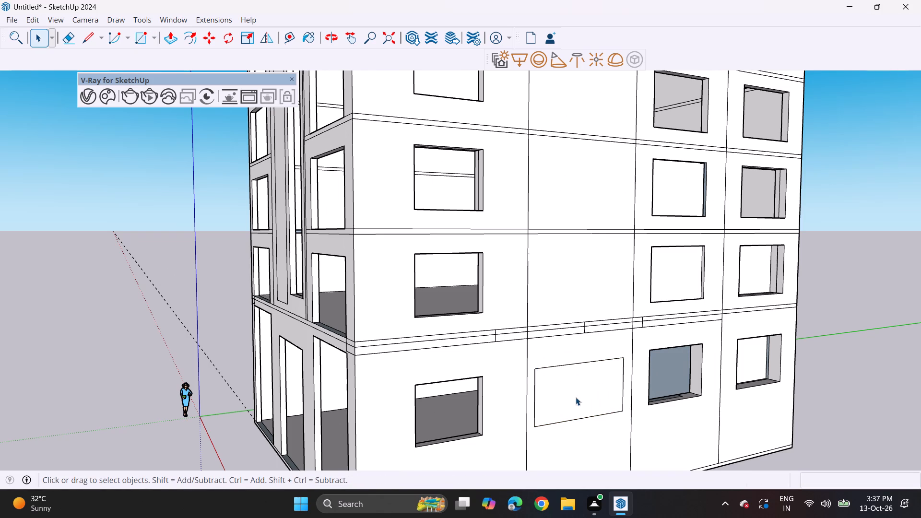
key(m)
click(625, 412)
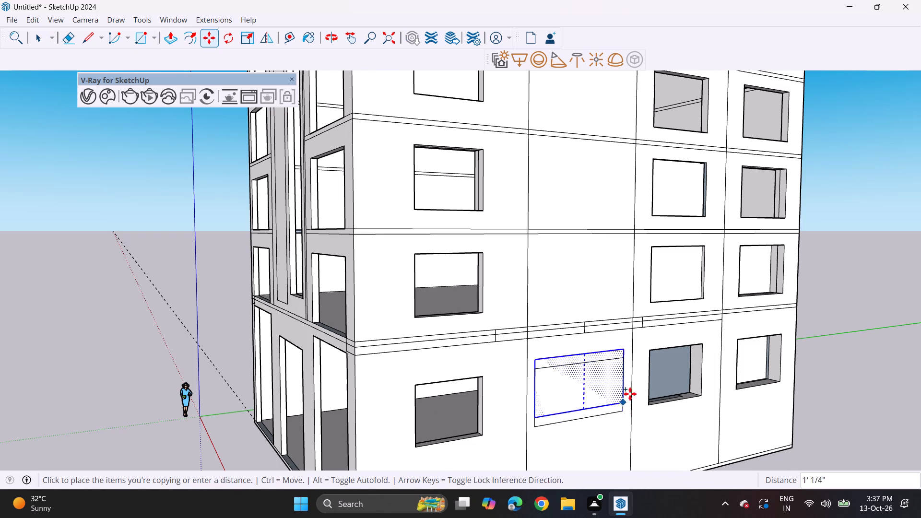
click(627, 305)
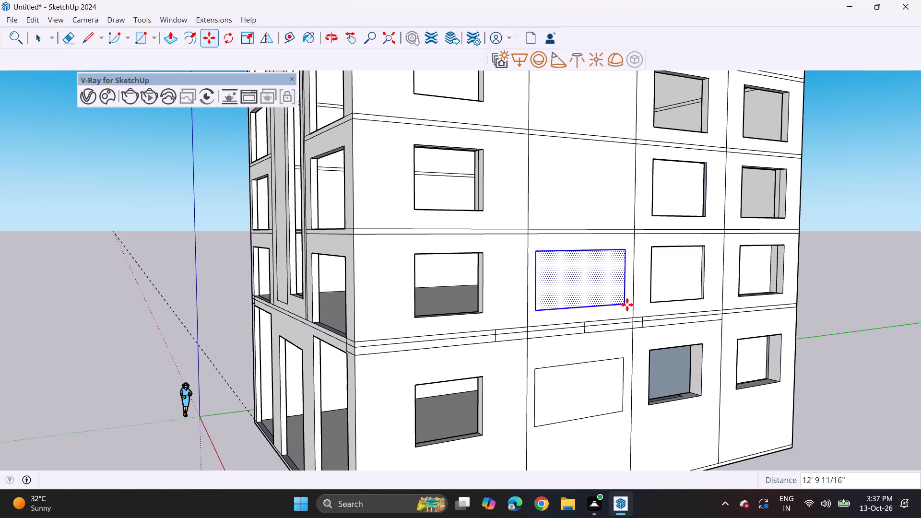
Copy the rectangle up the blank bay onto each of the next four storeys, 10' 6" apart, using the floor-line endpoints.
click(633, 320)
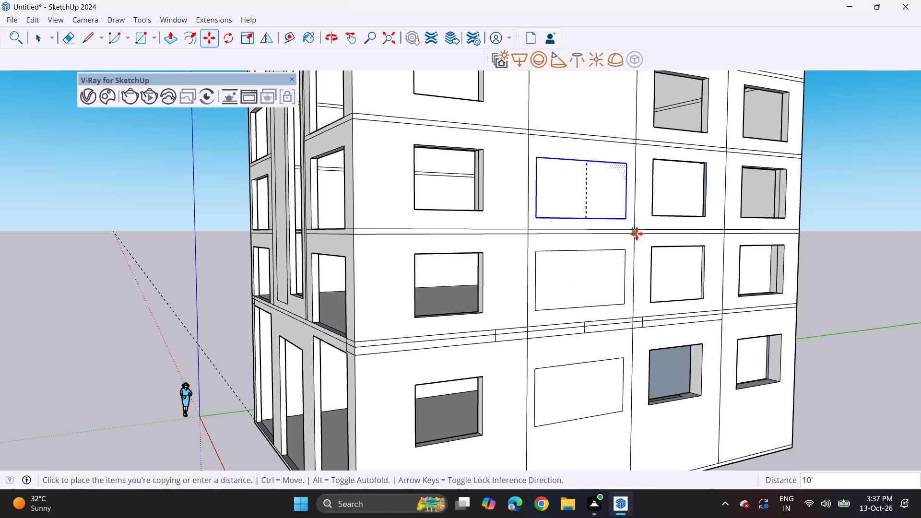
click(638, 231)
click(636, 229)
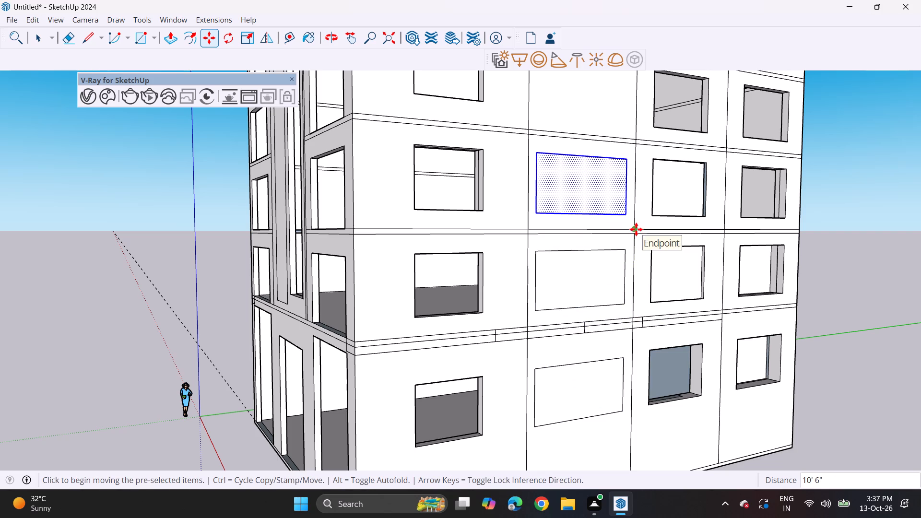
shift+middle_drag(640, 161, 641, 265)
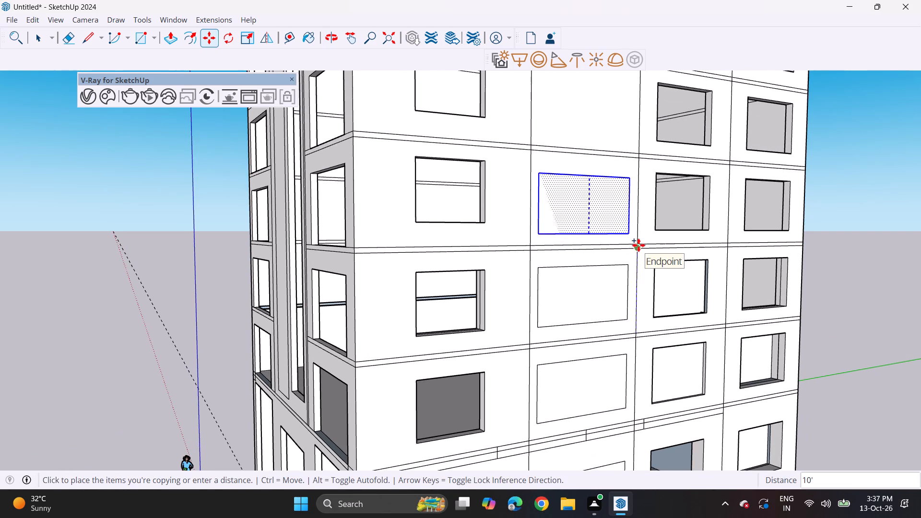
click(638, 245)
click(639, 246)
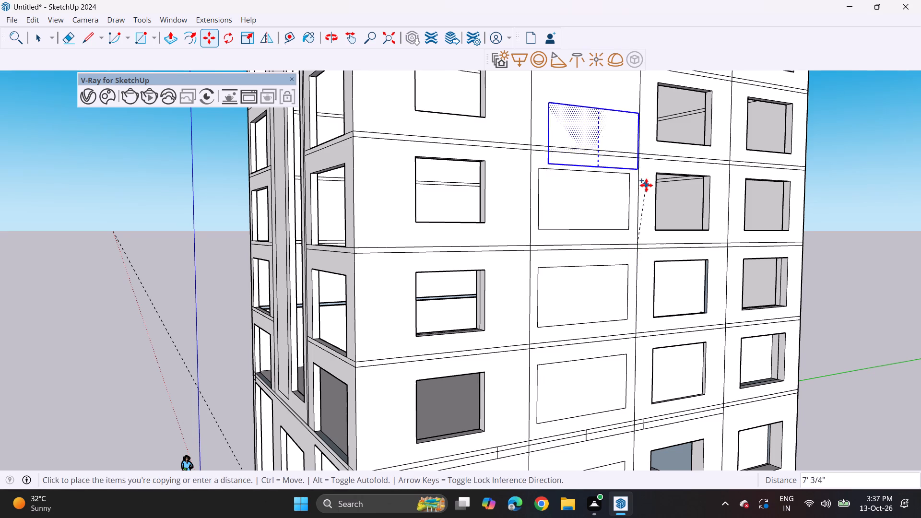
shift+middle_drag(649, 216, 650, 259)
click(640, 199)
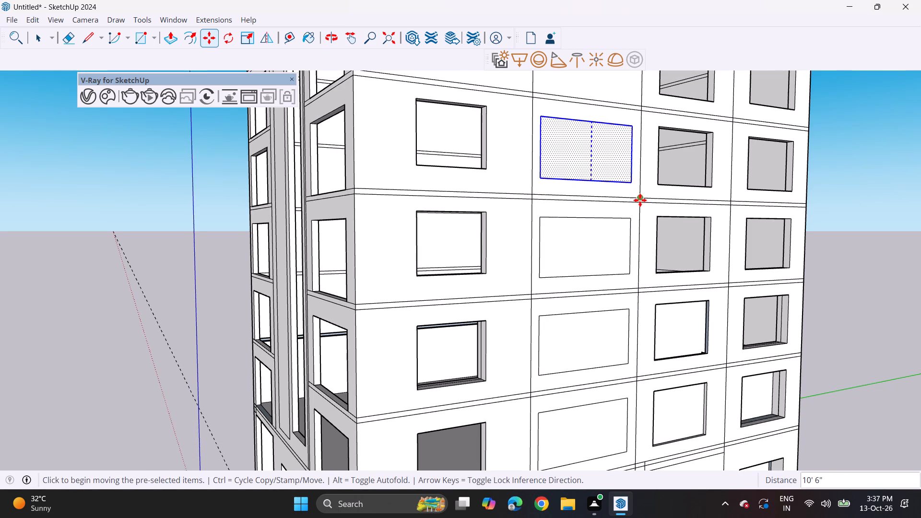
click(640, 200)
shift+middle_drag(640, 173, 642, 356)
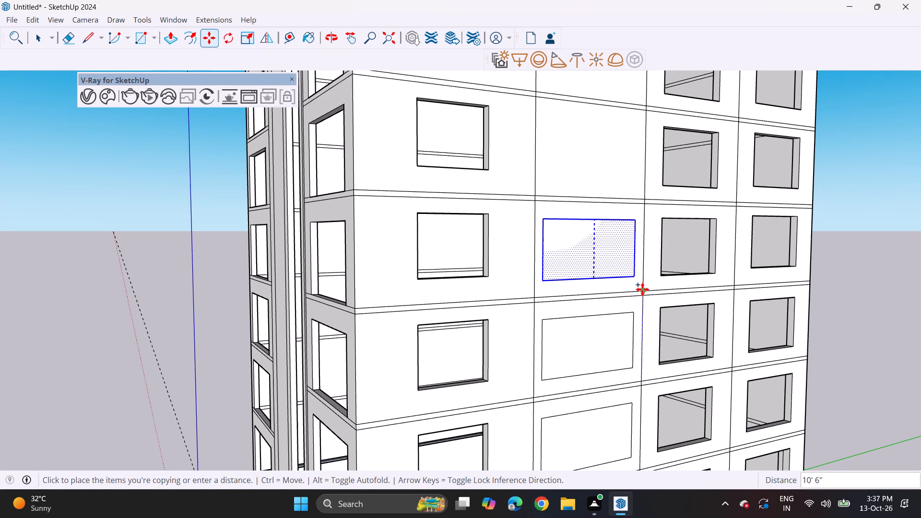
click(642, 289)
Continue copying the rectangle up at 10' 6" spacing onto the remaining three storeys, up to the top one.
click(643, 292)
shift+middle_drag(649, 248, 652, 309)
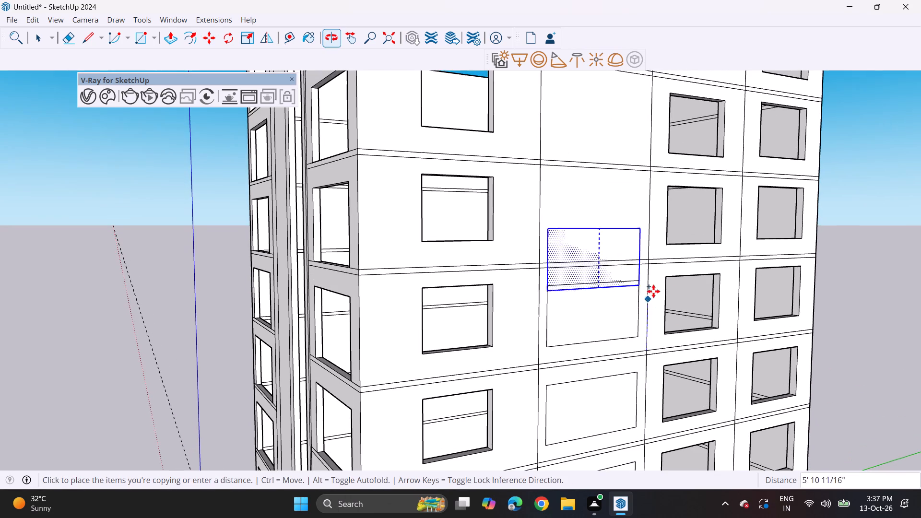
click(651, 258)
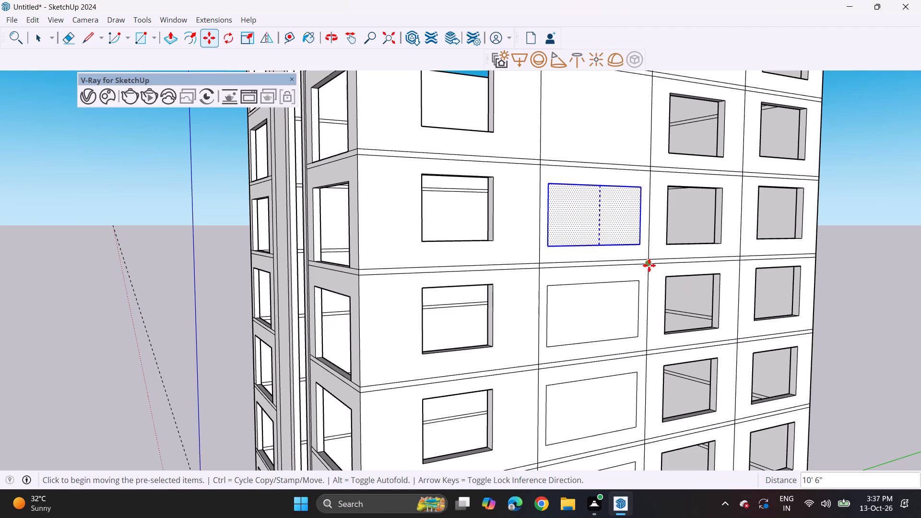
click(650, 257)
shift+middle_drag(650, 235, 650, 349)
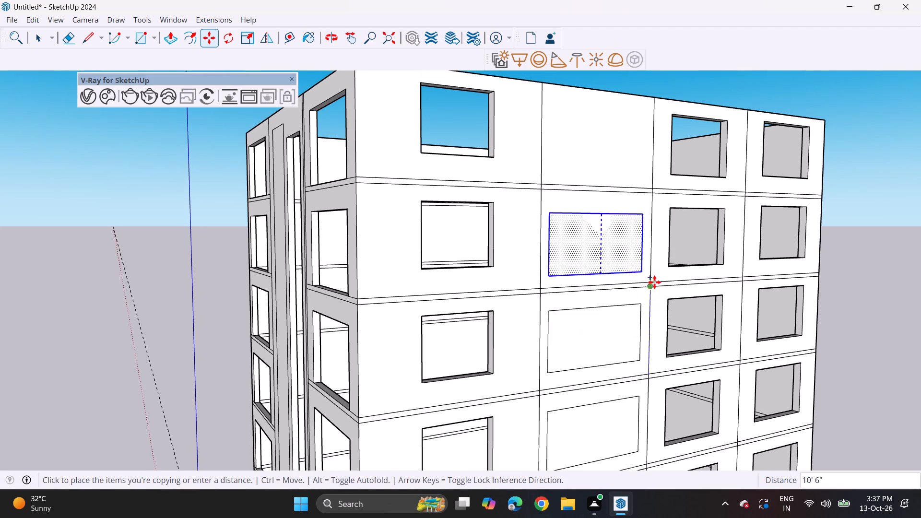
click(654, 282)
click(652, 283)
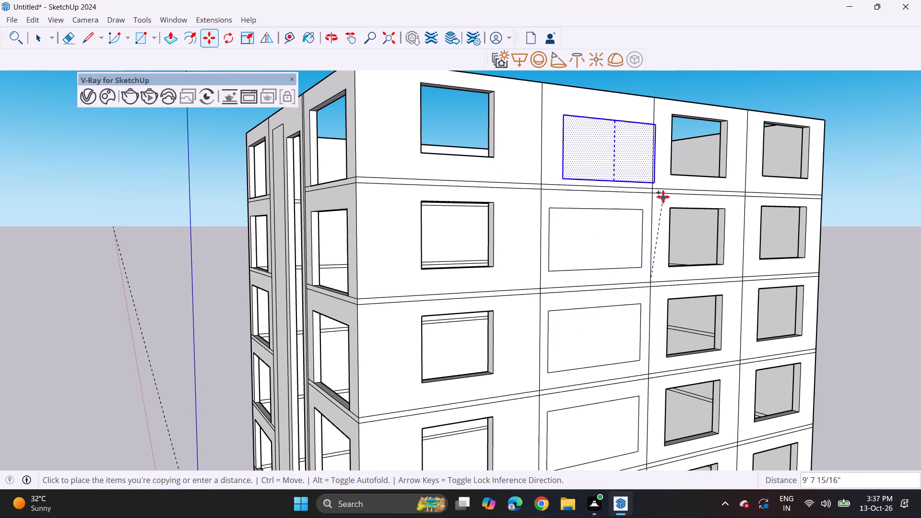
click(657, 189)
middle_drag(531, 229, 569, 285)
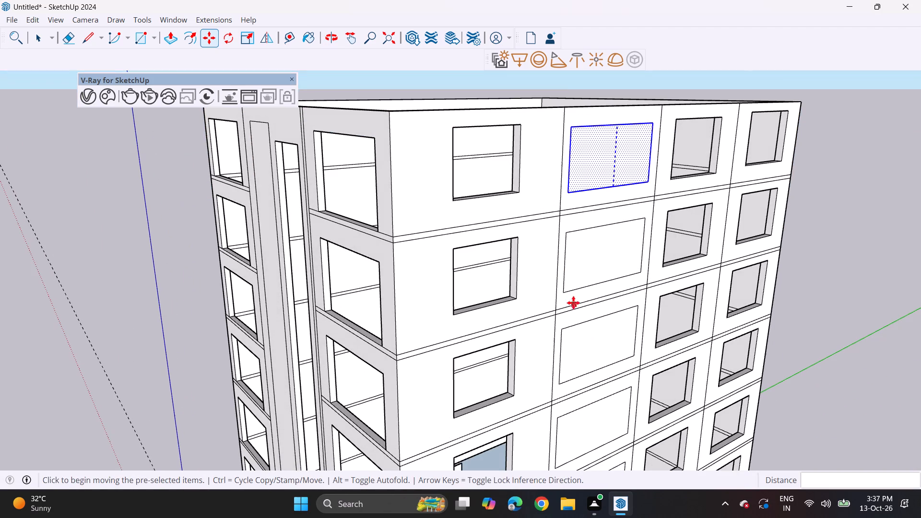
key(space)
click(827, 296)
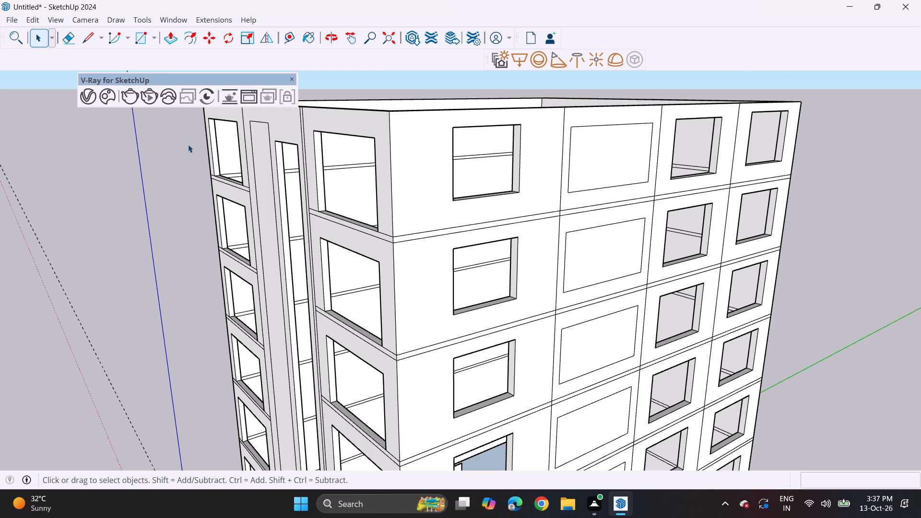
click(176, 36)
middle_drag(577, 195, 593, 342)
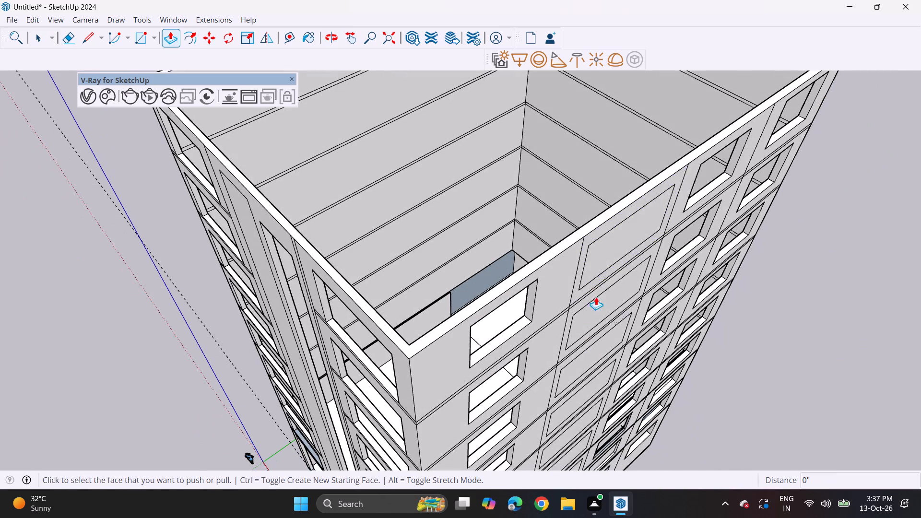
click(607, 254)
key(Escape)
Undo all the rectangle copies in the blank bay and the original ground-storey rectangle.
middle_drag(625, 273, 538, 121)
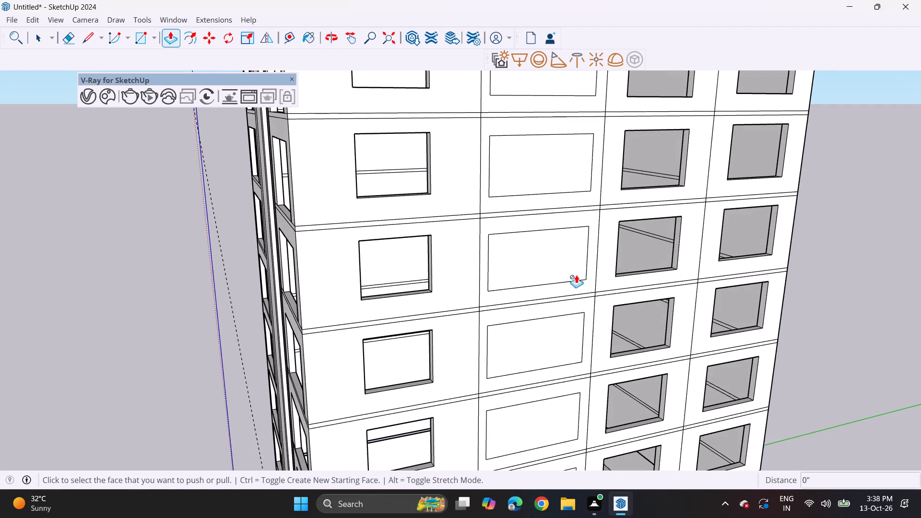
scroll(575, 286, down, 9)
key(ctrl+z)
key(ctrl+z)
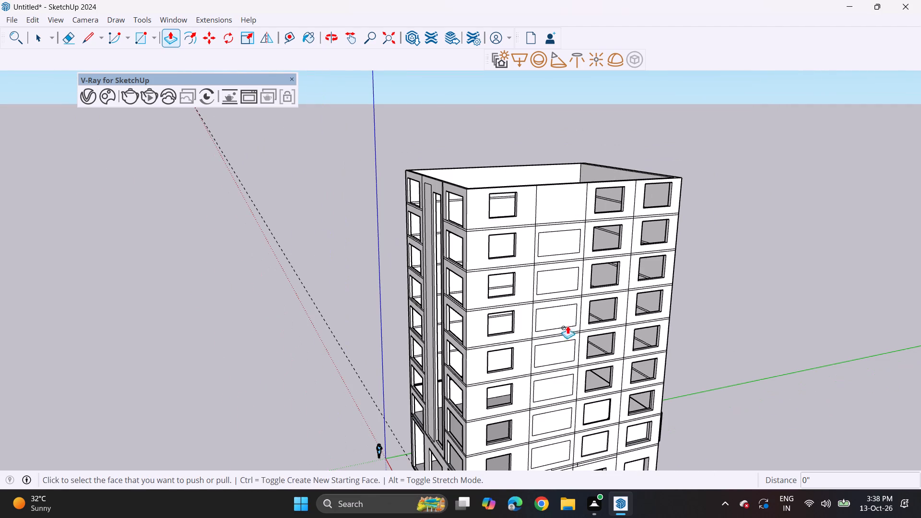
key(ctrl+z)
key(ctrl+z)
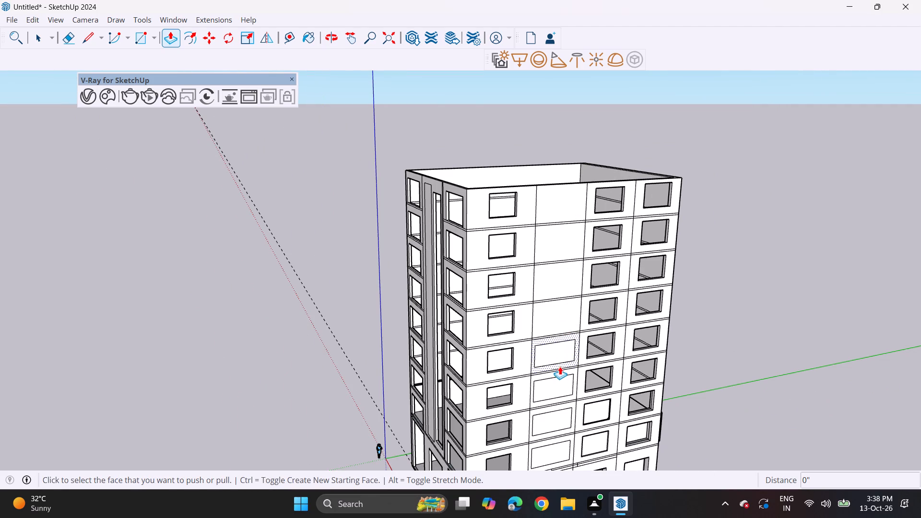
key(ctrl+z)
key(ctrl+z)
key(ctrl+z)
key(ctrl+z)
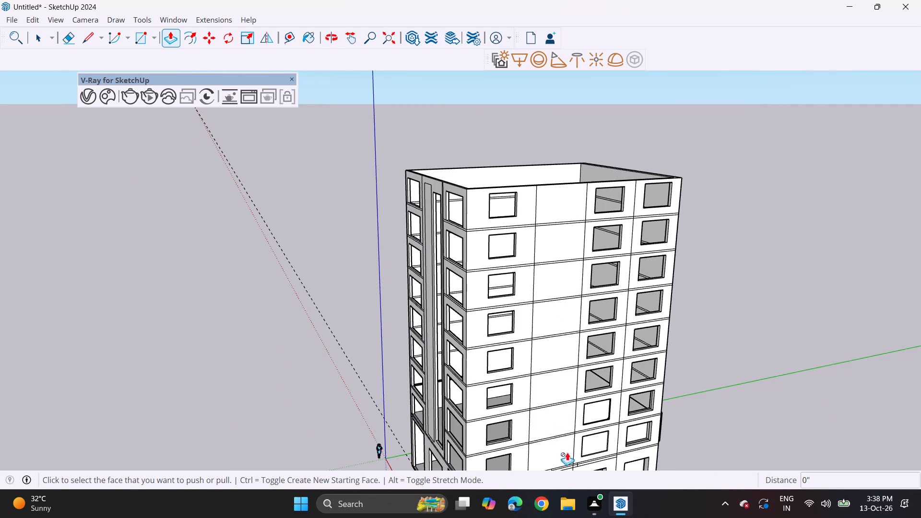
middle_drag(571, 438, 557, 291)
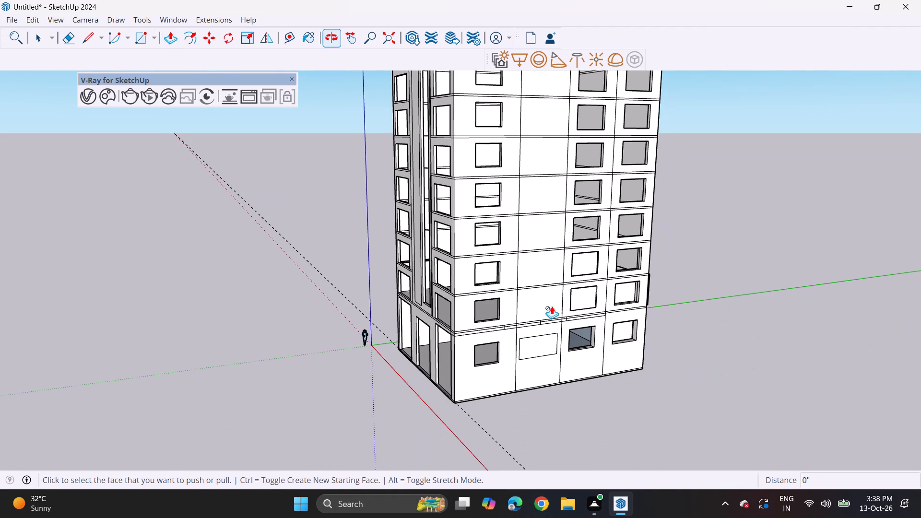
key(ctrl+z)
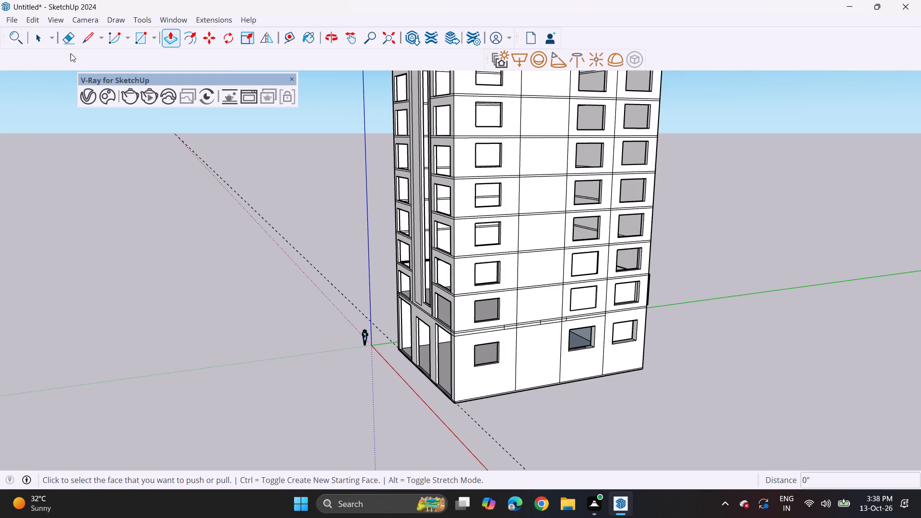
Draw a rectangle about 13' 8 3/8" by 6' 10 9/16" on the top storey's blank bay between the side-wall window columns.
click(142, 35)
middle_drag(392, 223, 398, 384)
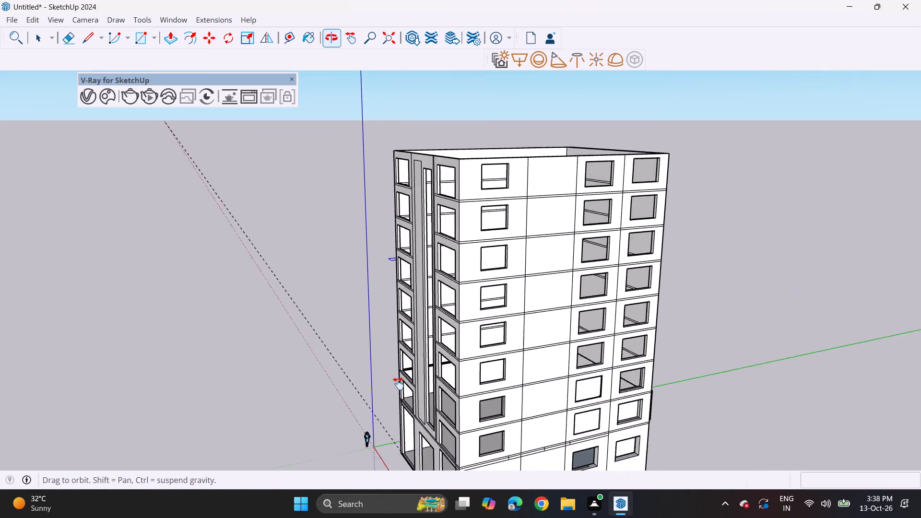
middle_drag(398, 384, 398, 405)
middle_drag(546, 318, 569, 479)
scroll(559, 300, up, 4)
middle_drag(568, 308, 528, 210)
scroll(530, 213, up, 1)
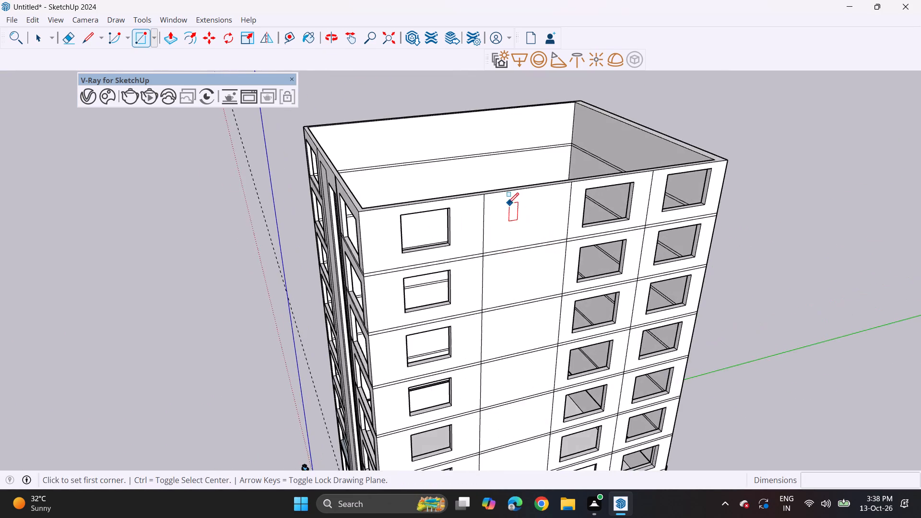
scroll(506, 204, up, 4)
middle_drag(483, 214, 405, 136)
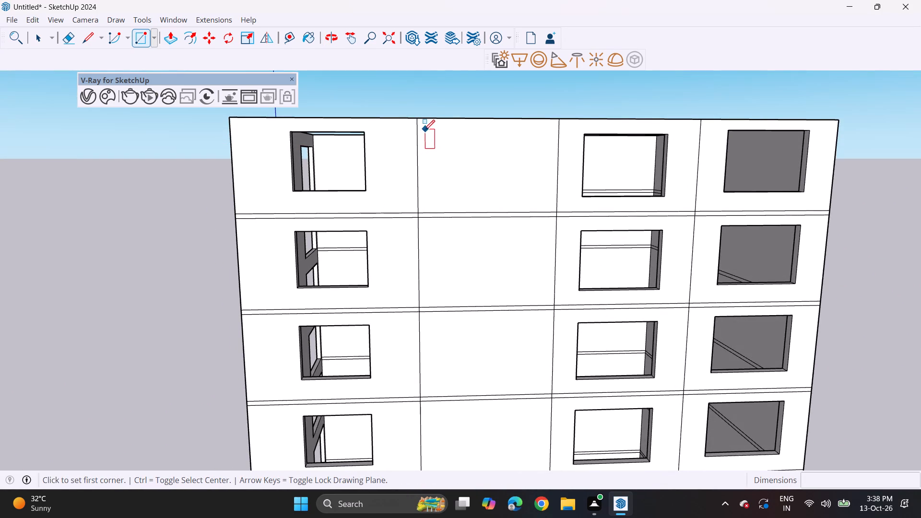
click(424, 131)
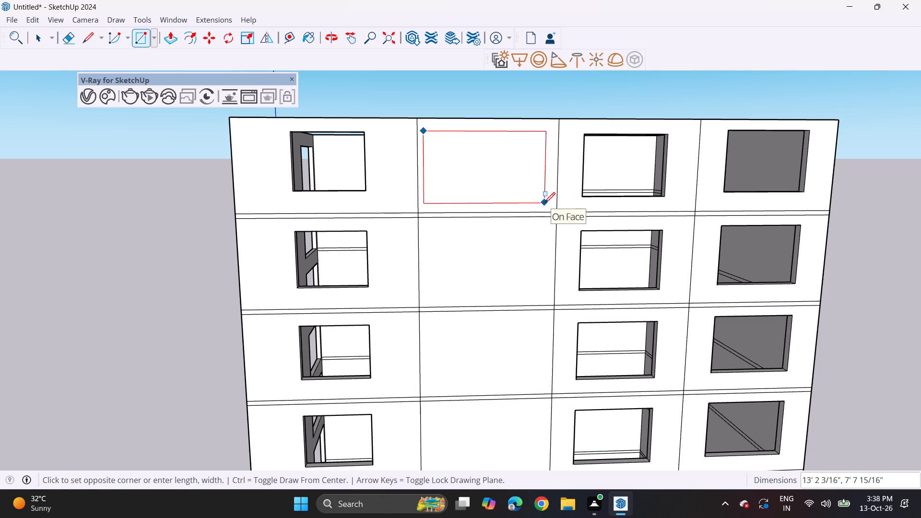
click(549, 196)
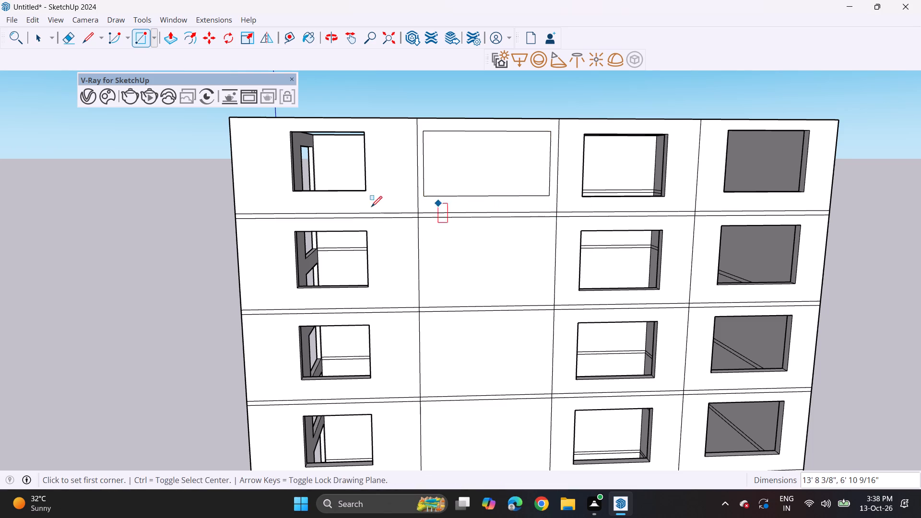
Push the top-storey rectangle 1' 7 15/16" into the side wall.
middle_drag(371, 207, 555, 303)
click(177, 33)
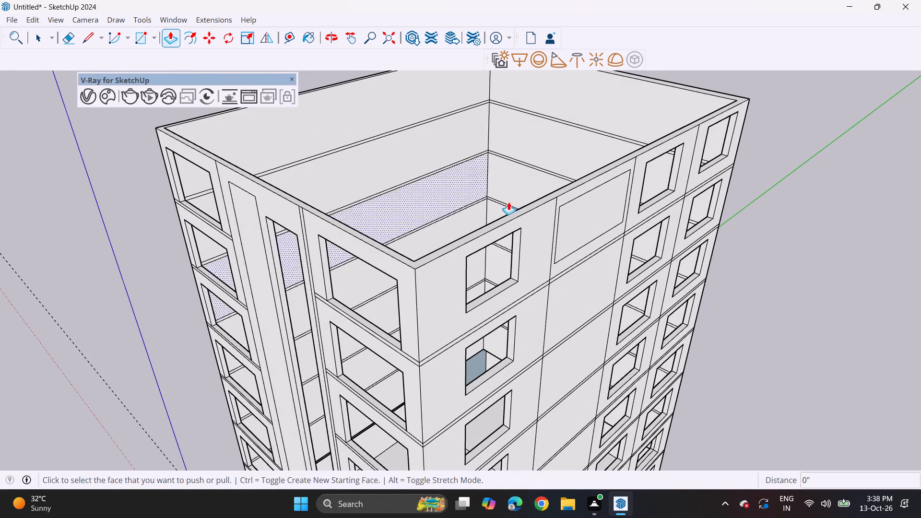
click(585, 228)
click(575, 220)
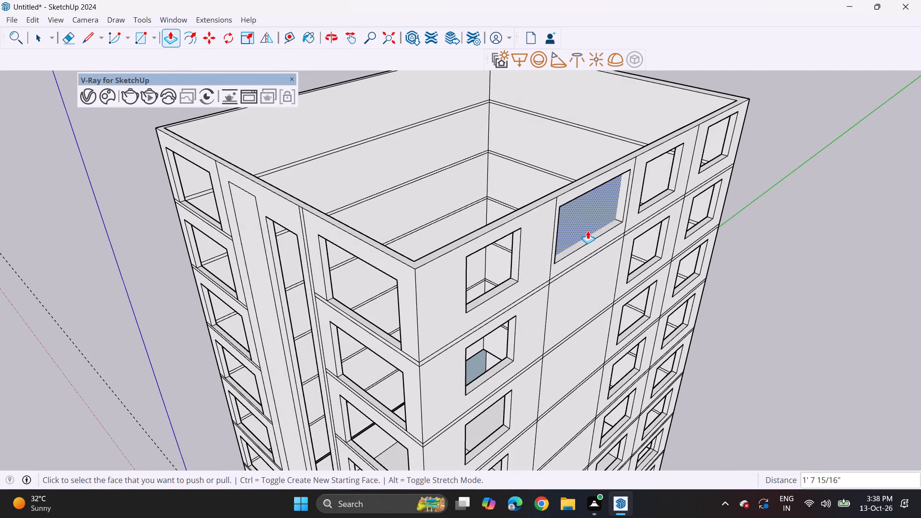
Push the recessed back face of the top-storey wide opening about 1' 5 9/16".
click(583, 217)
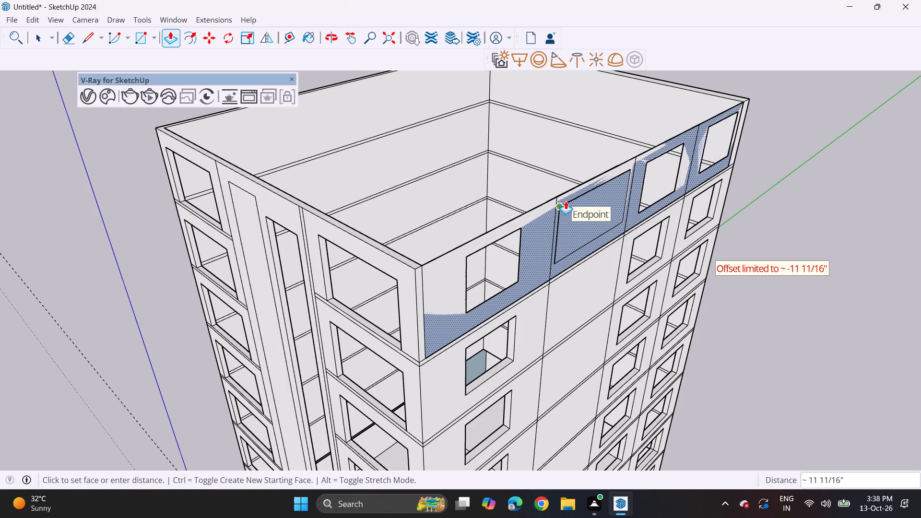
key(Escape)
click(590, 228)
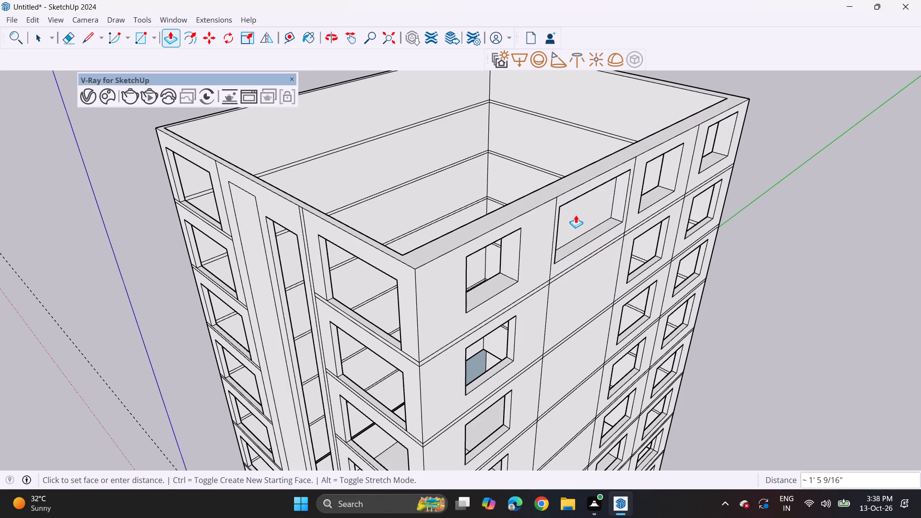
middle_drag(513, 153, 632, 181)
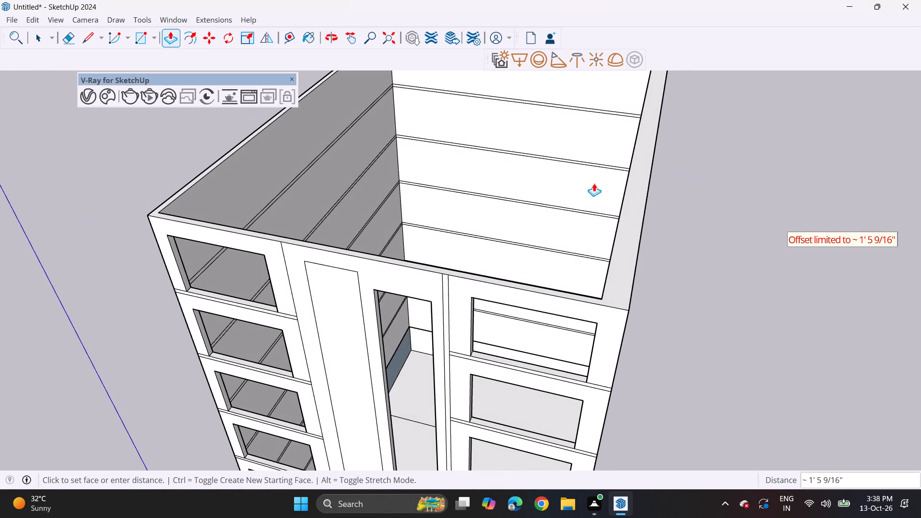
click(594, 183)
Draw a rectangle about 13' 2 3/8" by 7' 1 5/16" in the blank bay, one storey below the top opening.
middle_drag(605, 195, 406, 110)
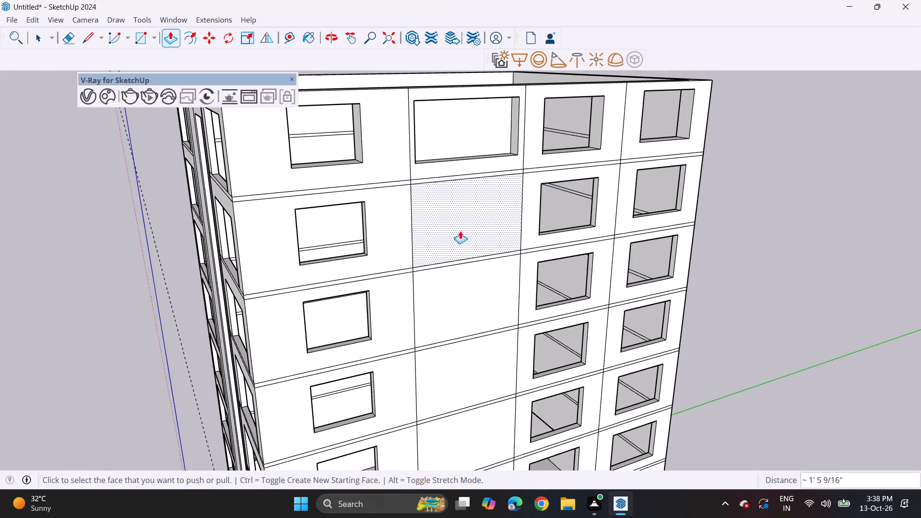
key(space)
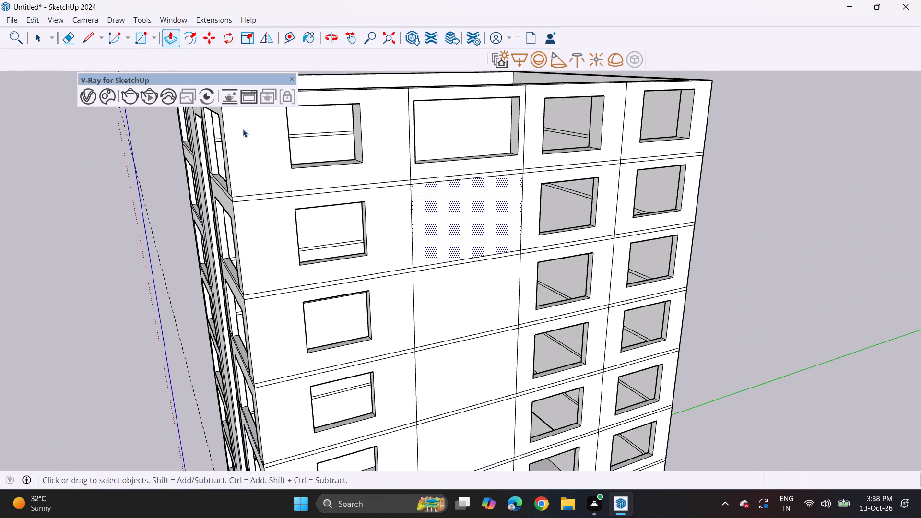
click(136, 30)
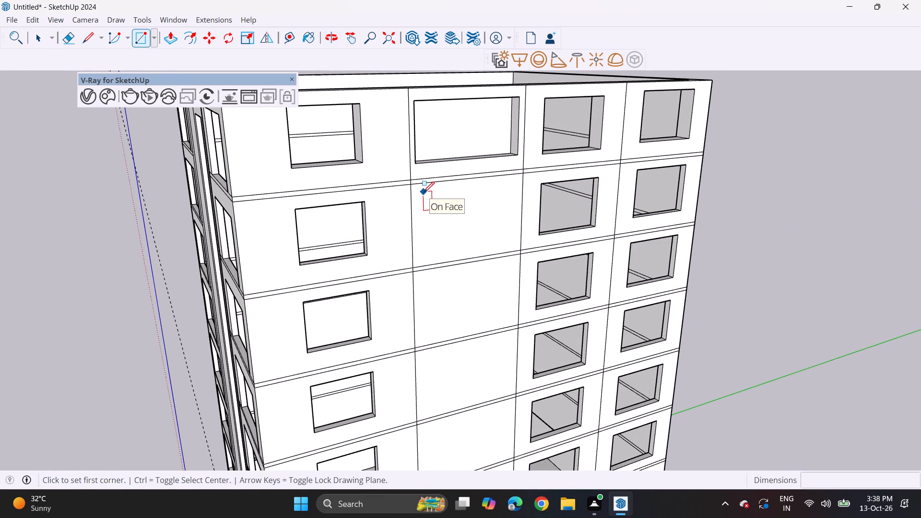
click(419, 193)
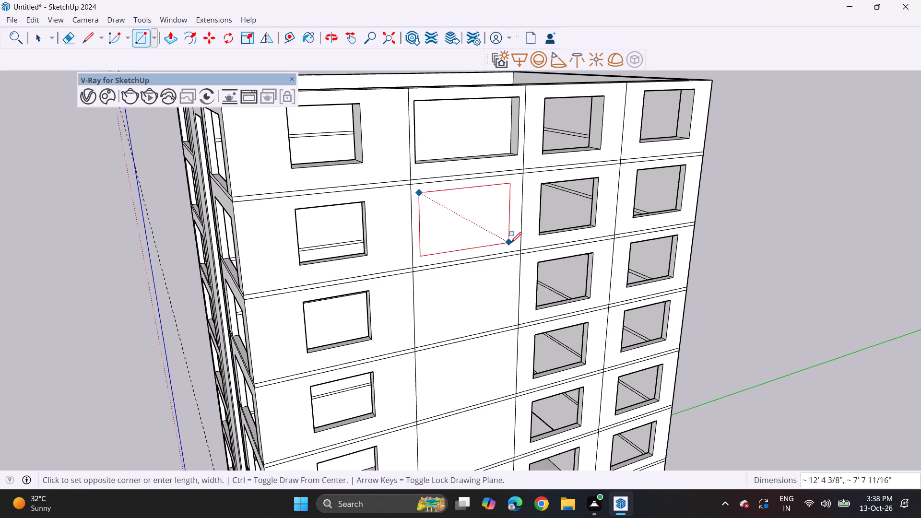
middle_drag(491, 232, 369, 210)
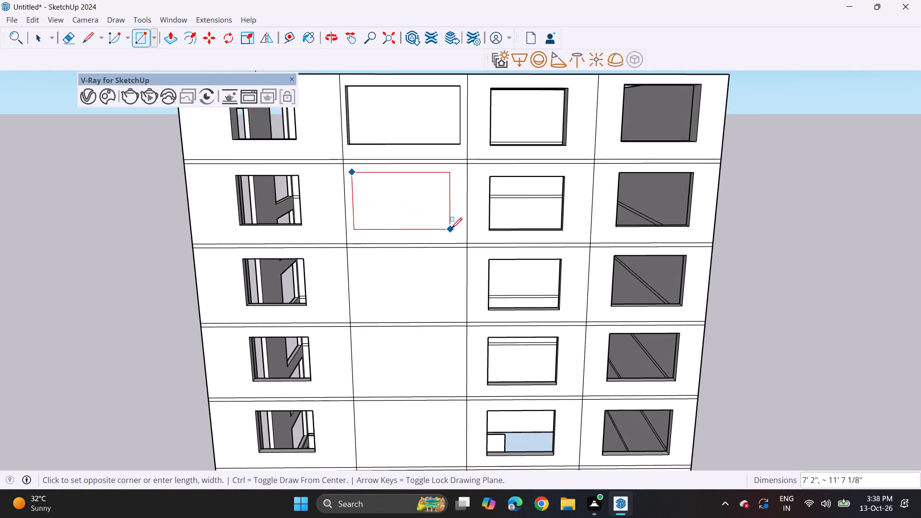
click(460, 229)
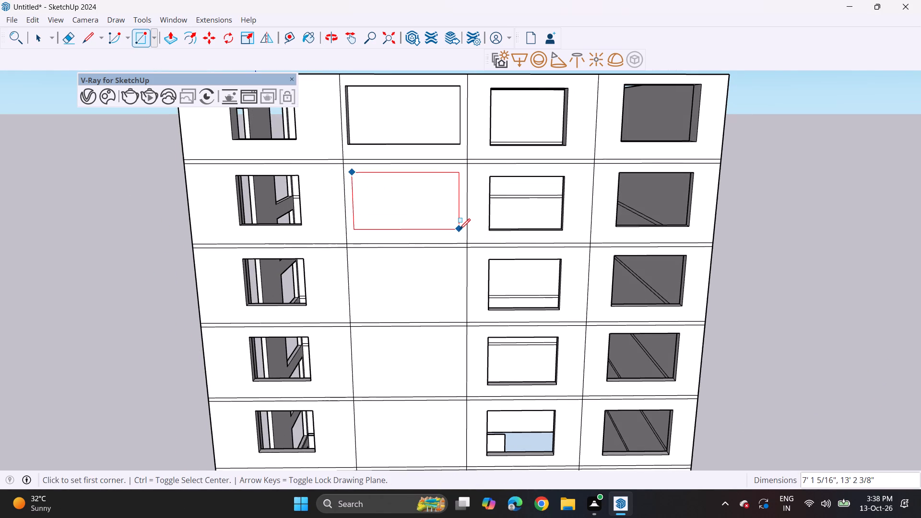
Copy the new rectangle with its face down the blank bay at 10' 6" spacing onto the next three storeys.
middle_drag(404, 239, 514, 259)
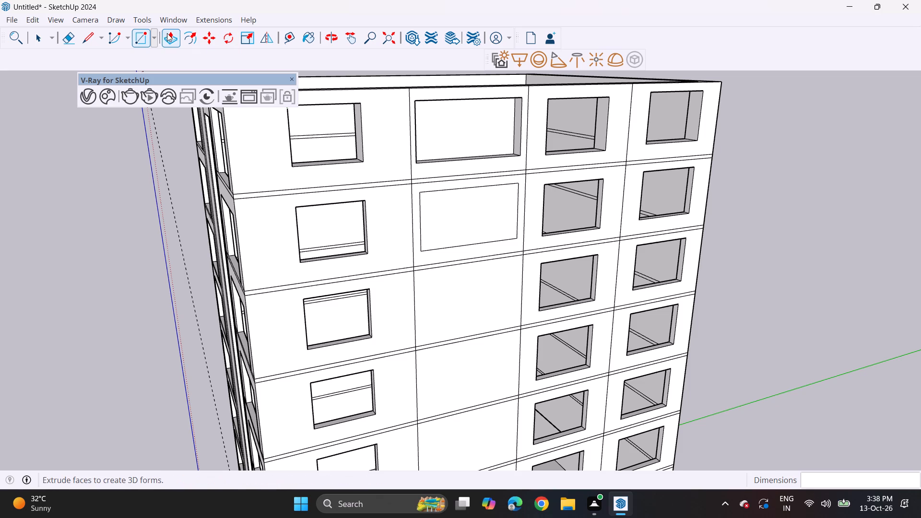
drag(166, 35, 176, 38)
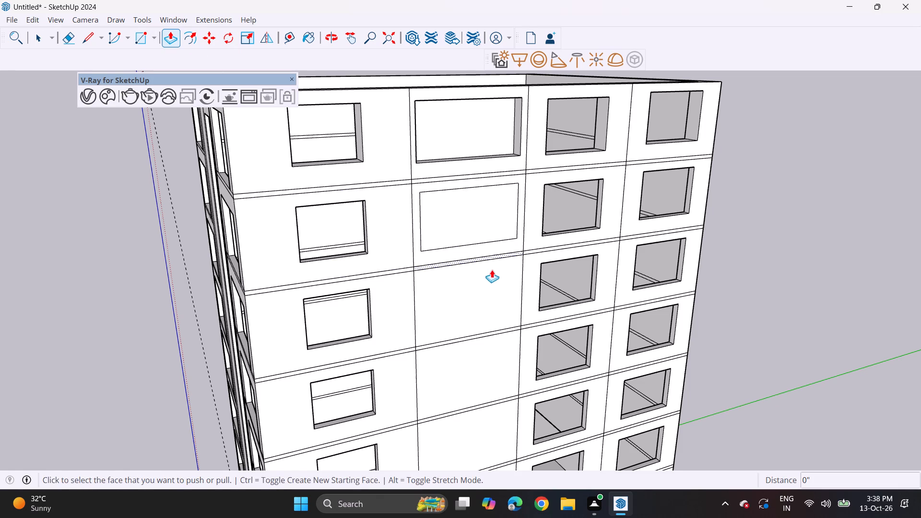
key(space)
click(490, 233)
click(490, 233)
key(m)
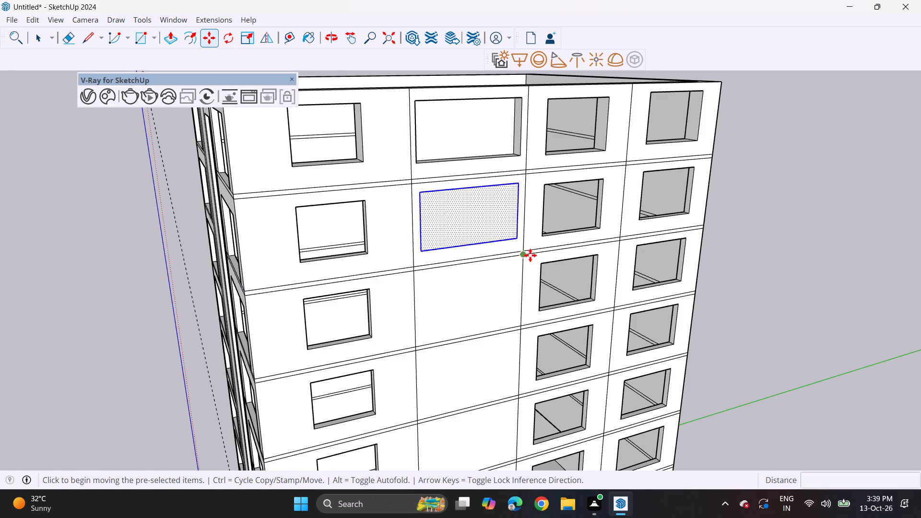
click(528, 248)
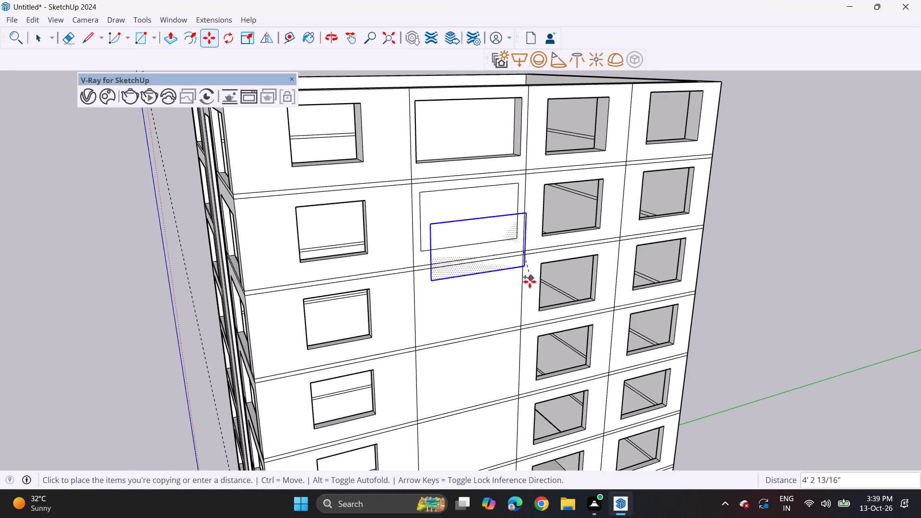
click(524, 322)
click(524, 327)
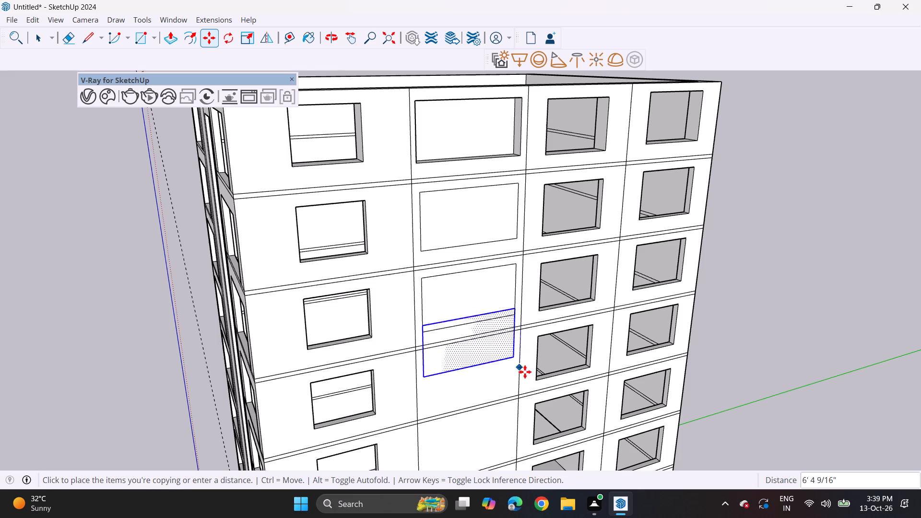
click(525, 392)
click(524, 394)
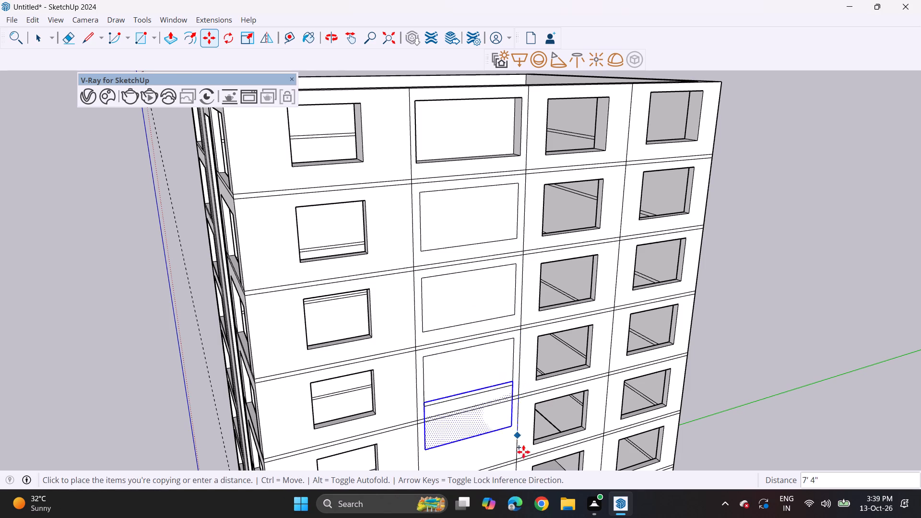
shift+middle_drag(529, 442, 495, 317)
click(486, 333)
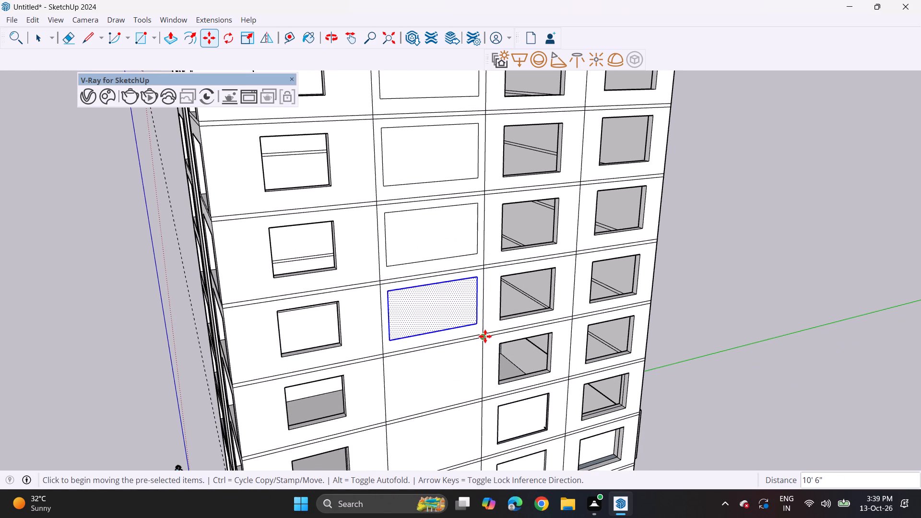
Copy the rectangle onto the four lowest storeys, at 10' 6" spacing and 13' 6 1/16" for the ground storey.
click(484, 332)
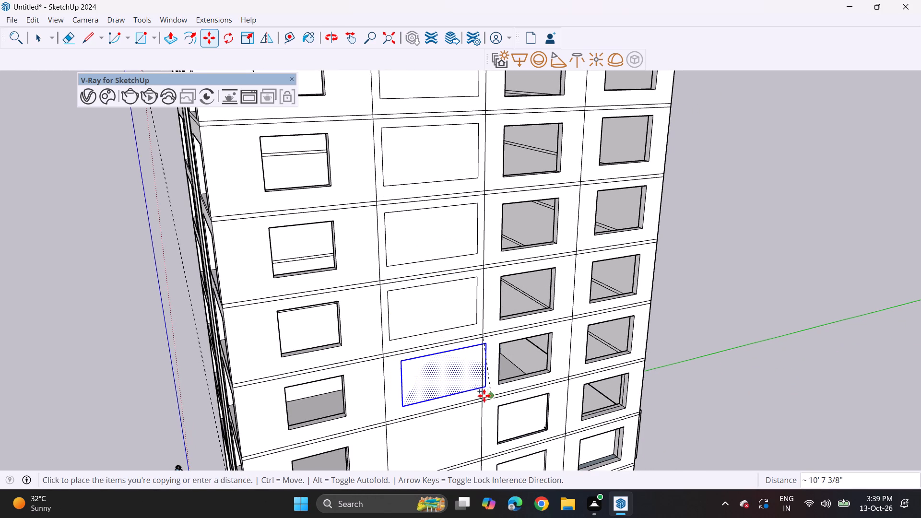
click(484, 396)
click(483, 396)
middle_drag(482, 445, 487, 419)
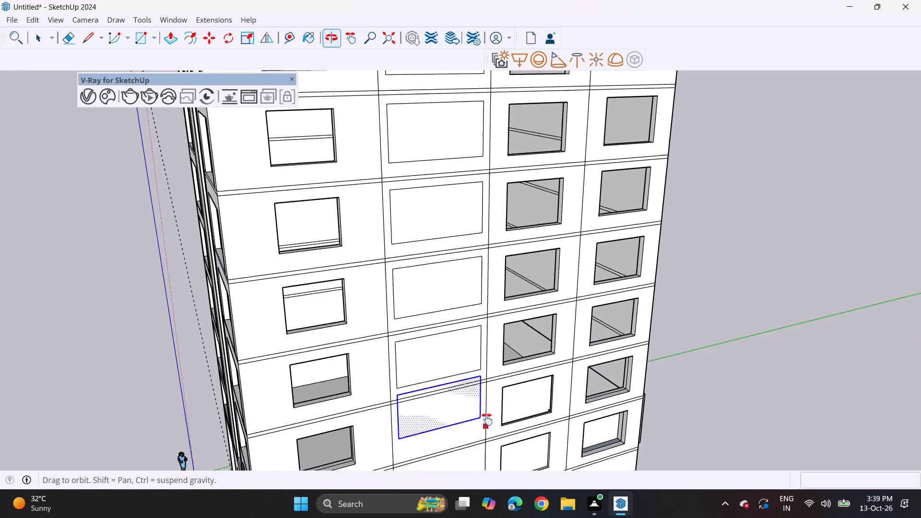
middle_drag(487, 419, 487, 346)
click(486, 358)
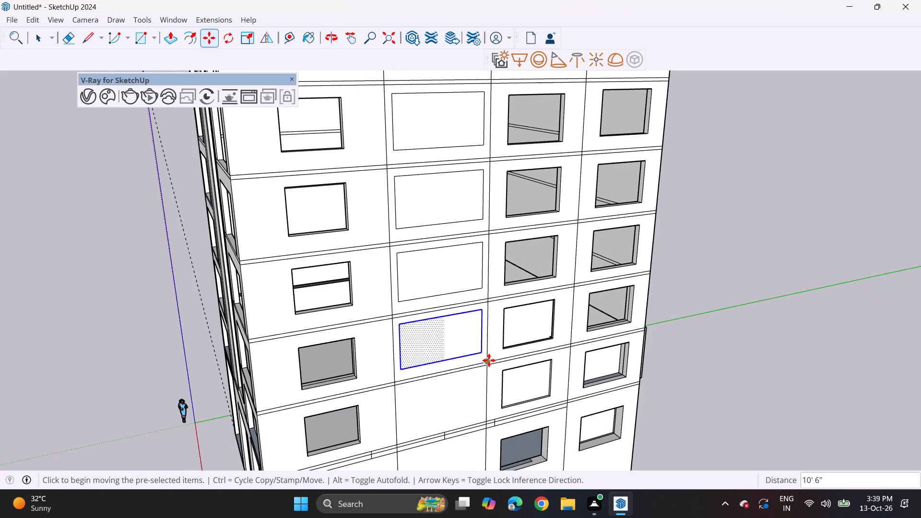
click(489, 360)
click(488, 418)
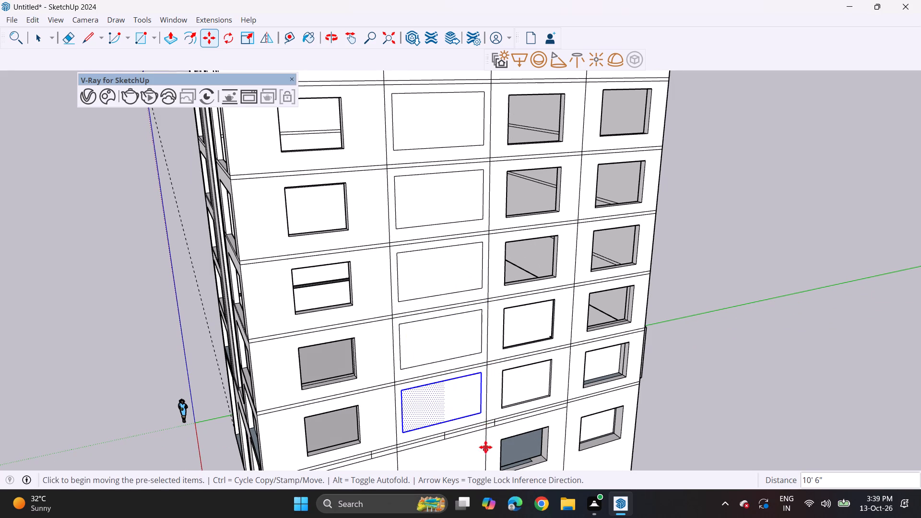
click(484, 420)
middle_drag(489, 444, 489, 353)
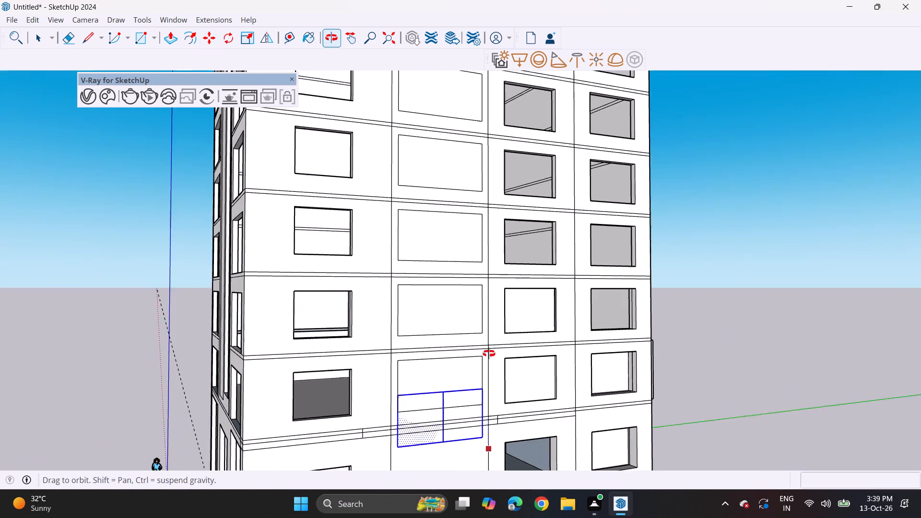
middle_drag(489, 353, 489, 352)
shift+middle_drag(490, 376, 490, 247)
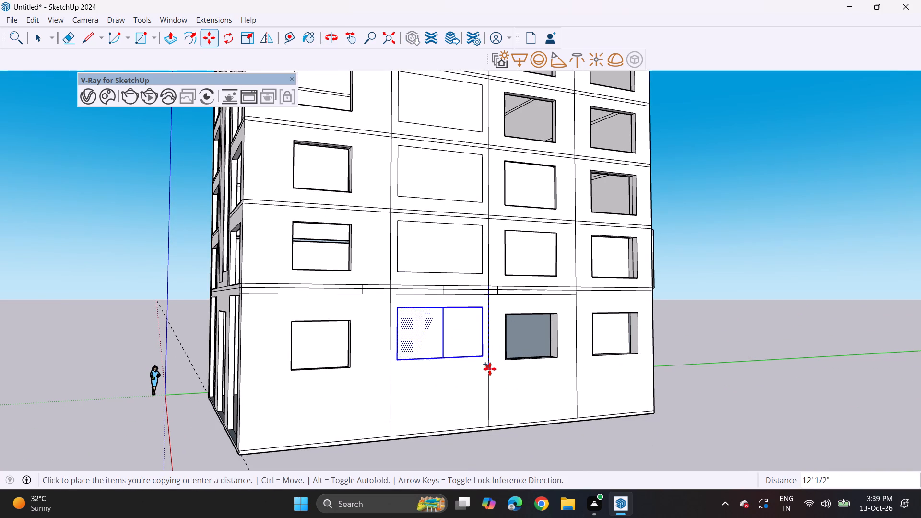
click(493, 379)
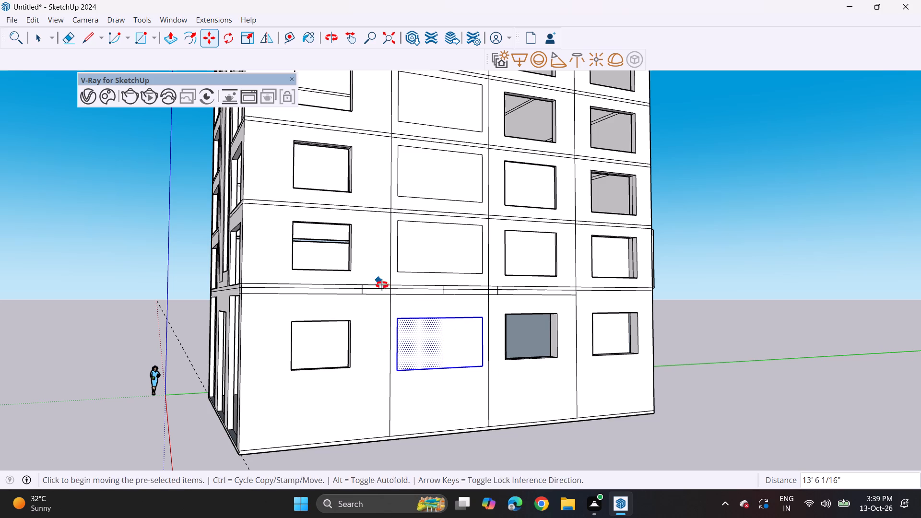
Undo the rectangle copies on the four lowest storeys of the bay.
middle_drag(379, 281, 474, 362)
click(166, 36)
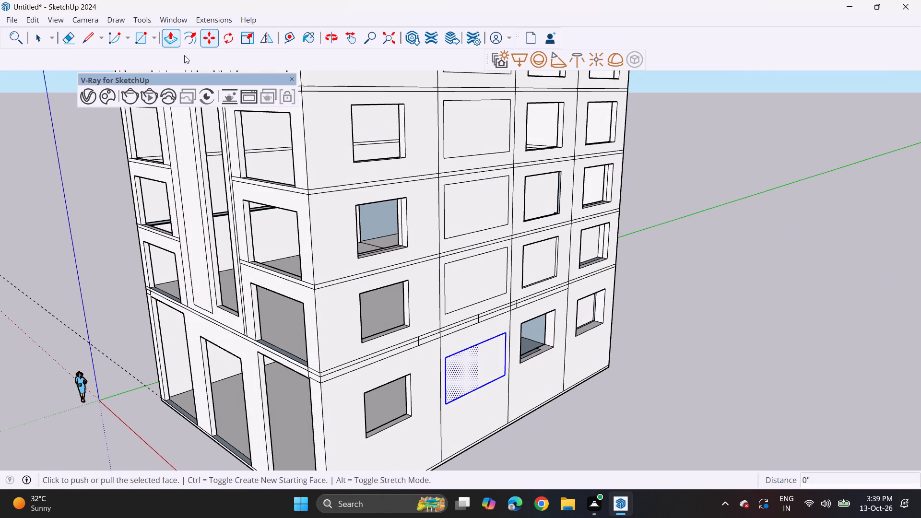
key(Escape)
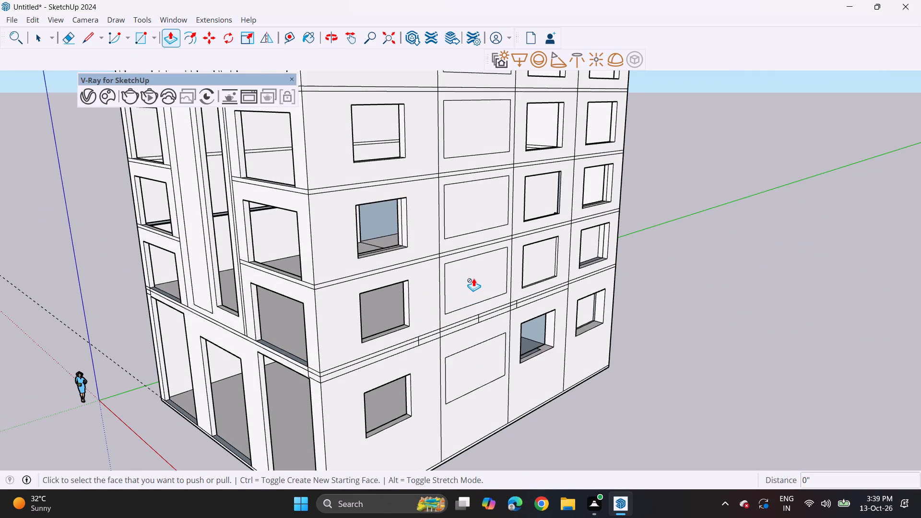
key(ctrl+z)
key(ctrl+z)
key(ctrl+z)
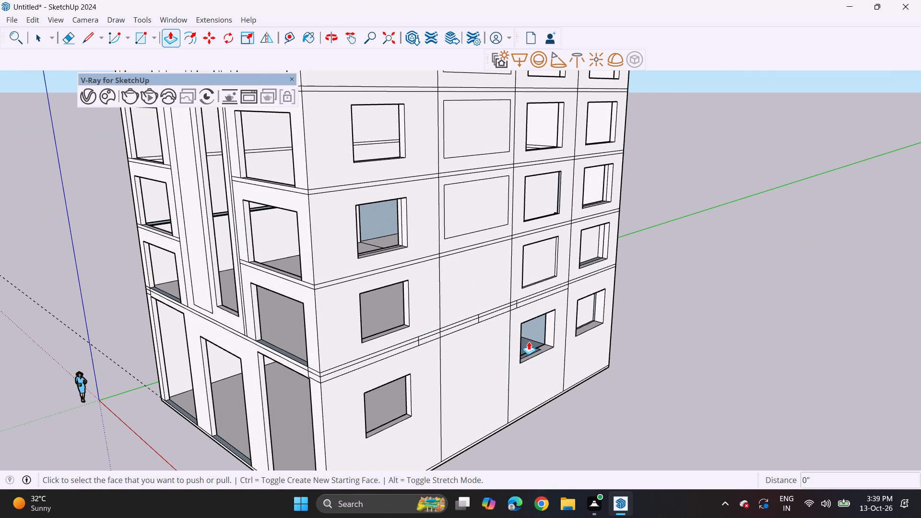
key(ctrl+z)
Push the rectangle one storey below the top 1' 8 9/16" into the wall, and deepen it to match the top opening.
middle_drag(494, 114, 548, 263)
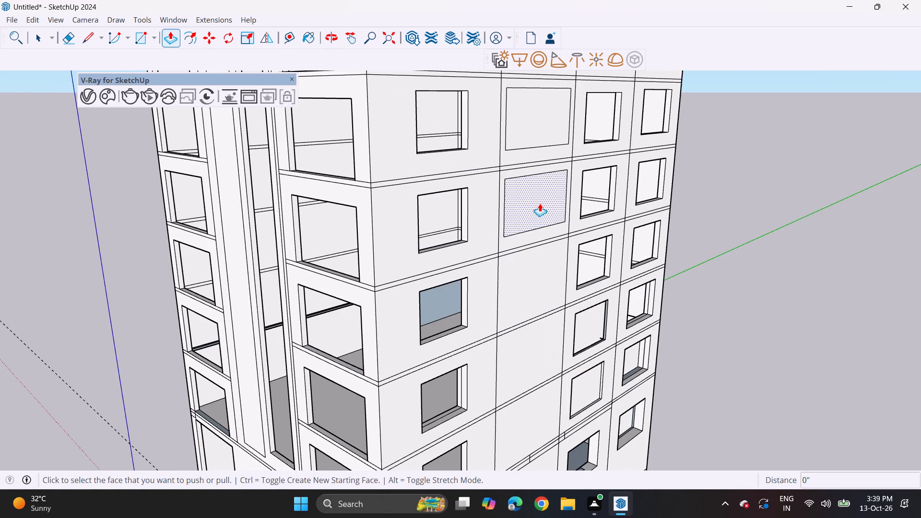
middle_drag(533, 136, 514, 374)
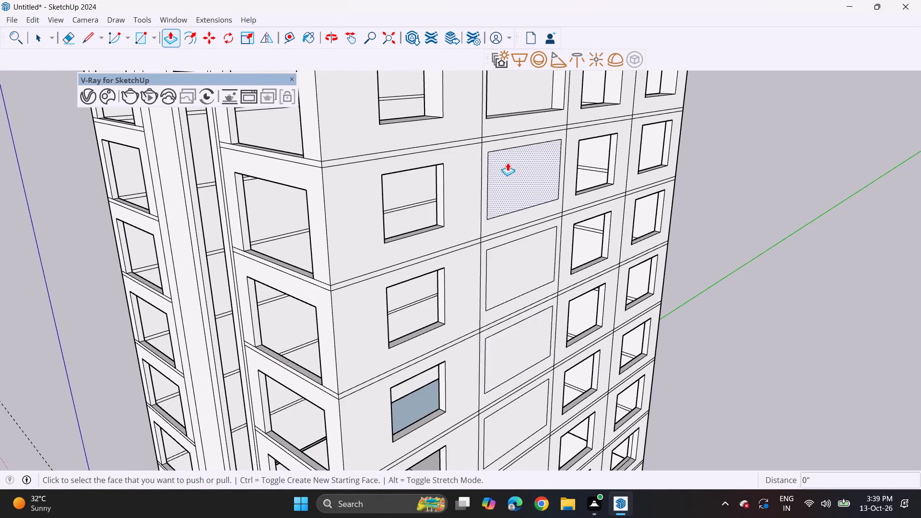
shift+middle_drag(517, 157, 529, 340)
click(542, 346)
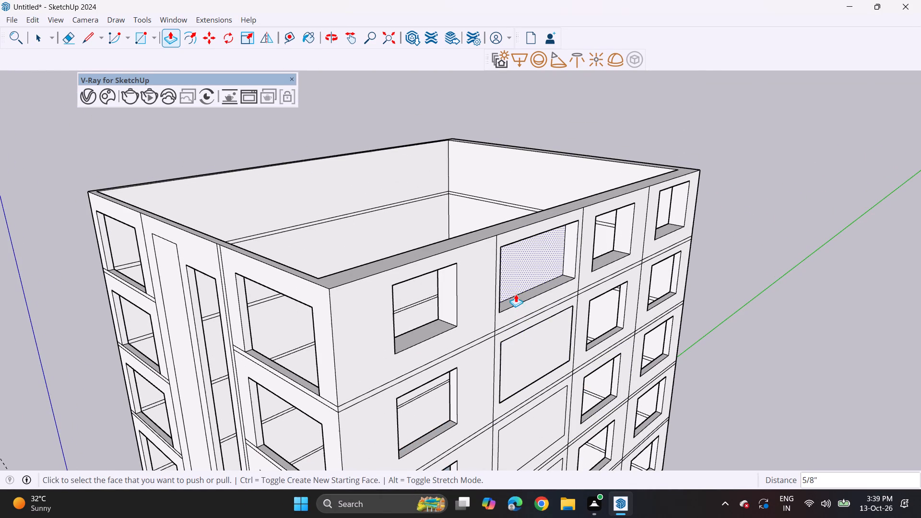
click(512, 281)
key(Escape)
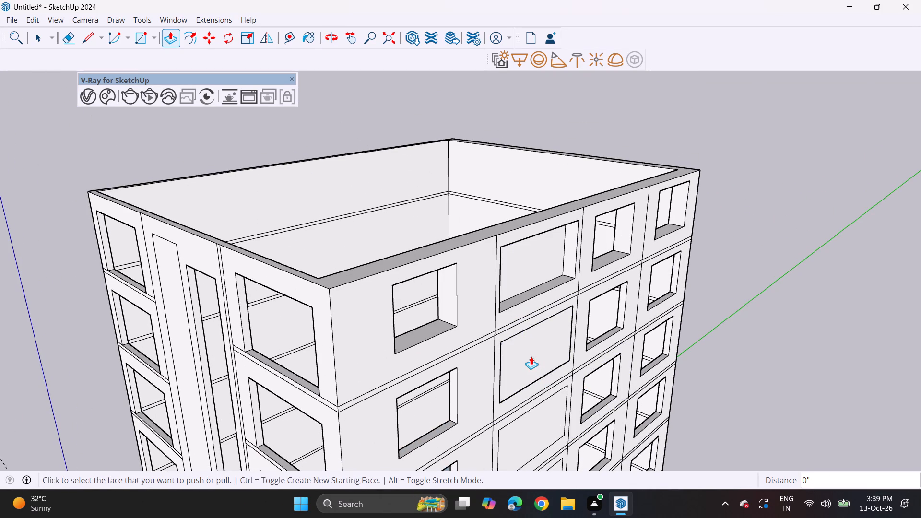
click(537, 357)
click(522, 294)
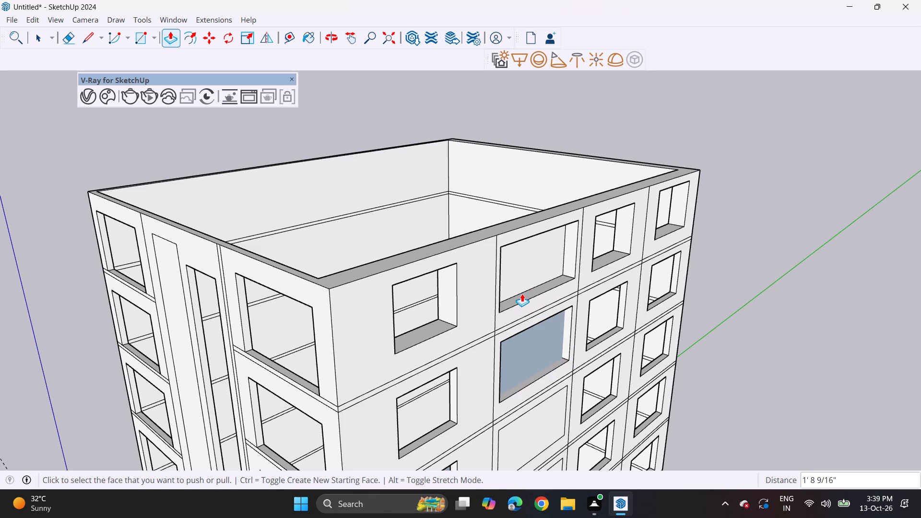
click(544, 352)
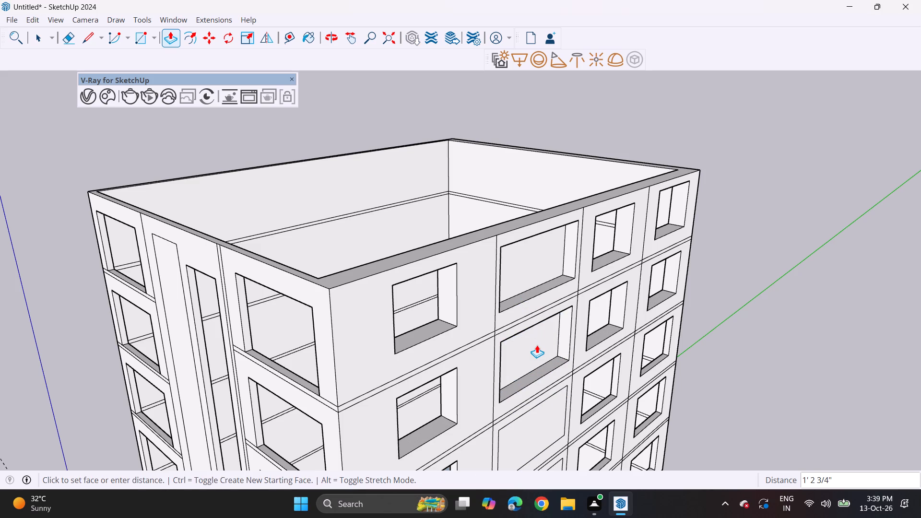
click(527, 284)
Push the third-from-top rectangle into the side wall, using the recess of the opening above as the depth reference.
shift+middle_drag(562, 356, 536, 202)
double_click(525, 262)
key(ctrl+z)
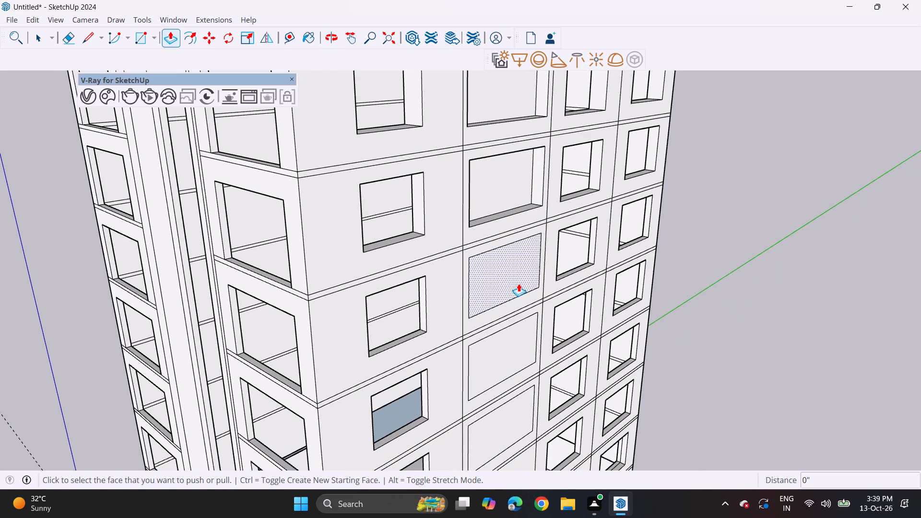
click(519, 283)
click(502, 207)
click(495, 293)
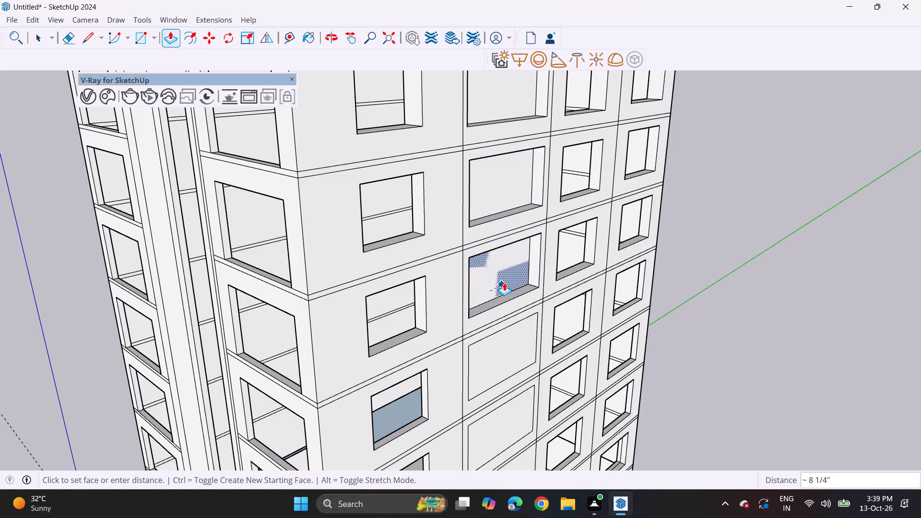
click(504, 283)
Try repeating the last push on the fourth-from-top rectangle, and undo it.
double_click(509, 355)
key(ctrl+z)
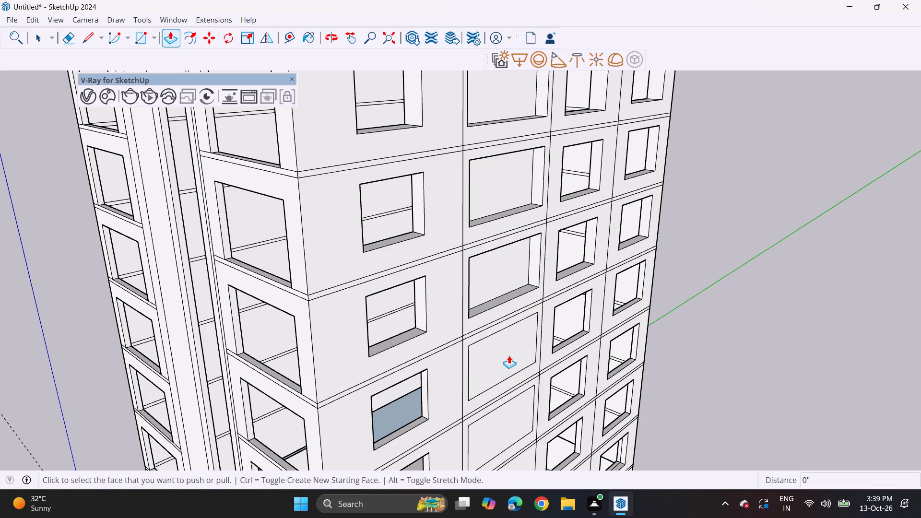
Push the fourth-from-top rectangle about 1' 8" into the side wall, and deepen it about 8" to match the opening above.
click(509, 355)
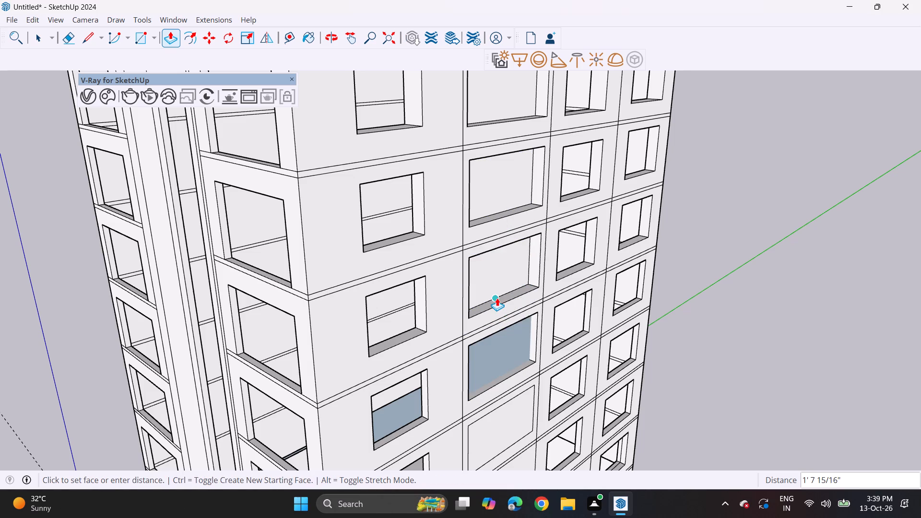
click(497, 298)
click(507, 352)
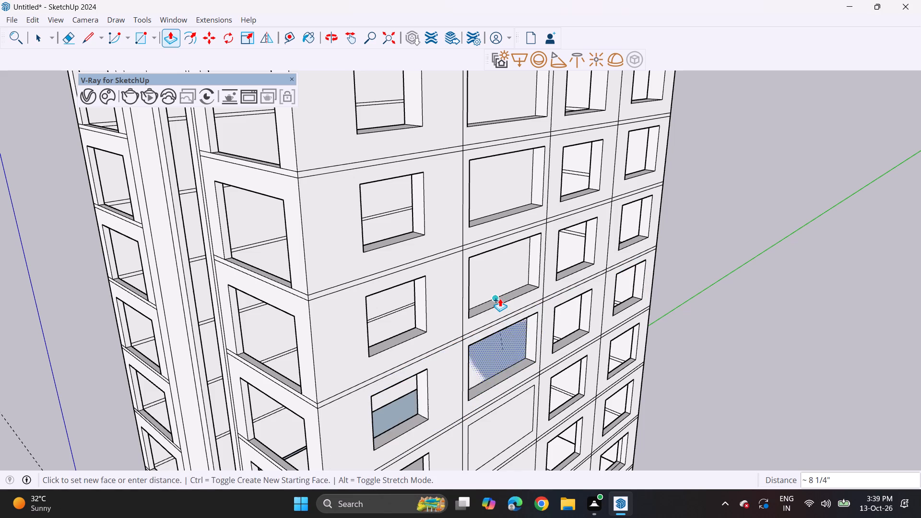
click(500, 298)
Push the fifth-from-top rectangle into the side wall, using the recess of the opening above as the depth reference.
shift+middle_drag(514, 354, 531, 245)
double_click(529, 328)
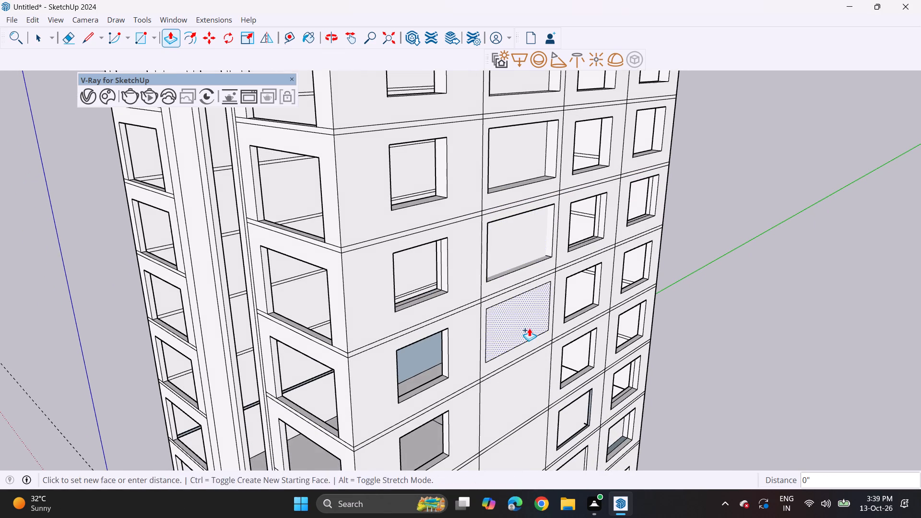
key(ctrl+z)
click(527, 328)
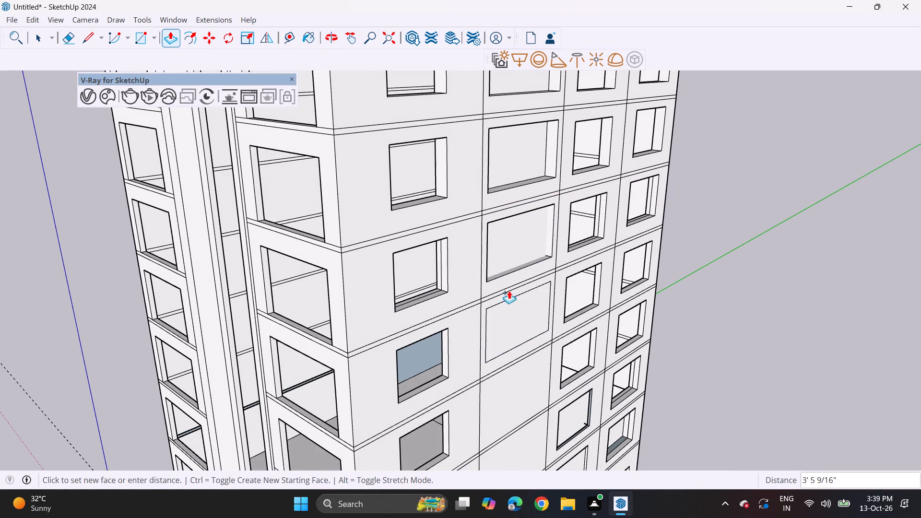
click(506, 270)
click(521, 322)
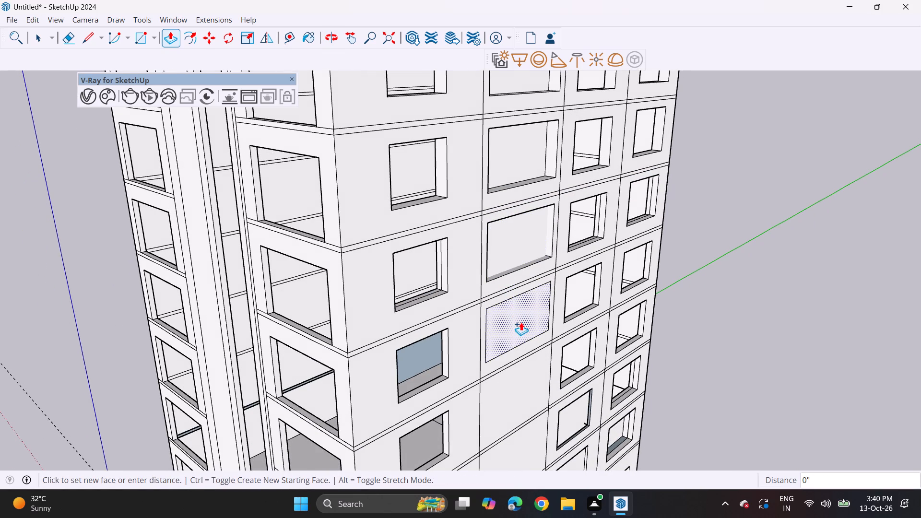
click(500, 272)
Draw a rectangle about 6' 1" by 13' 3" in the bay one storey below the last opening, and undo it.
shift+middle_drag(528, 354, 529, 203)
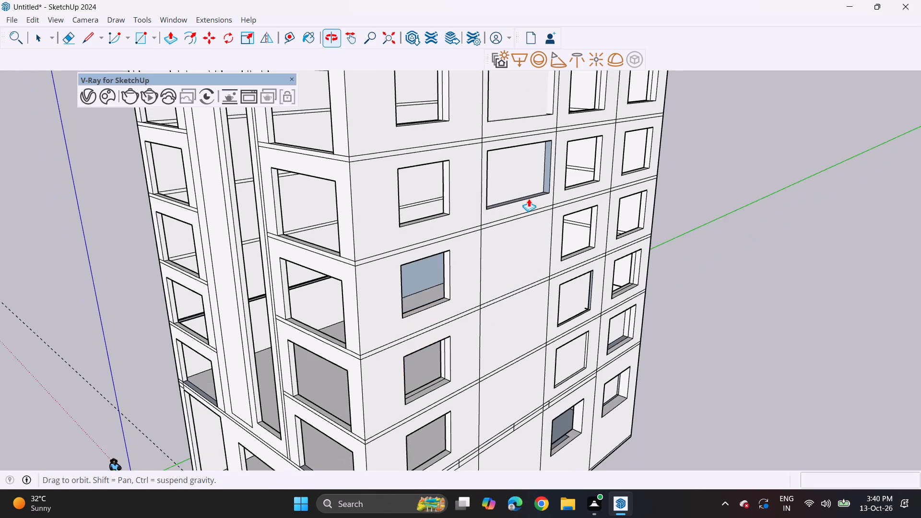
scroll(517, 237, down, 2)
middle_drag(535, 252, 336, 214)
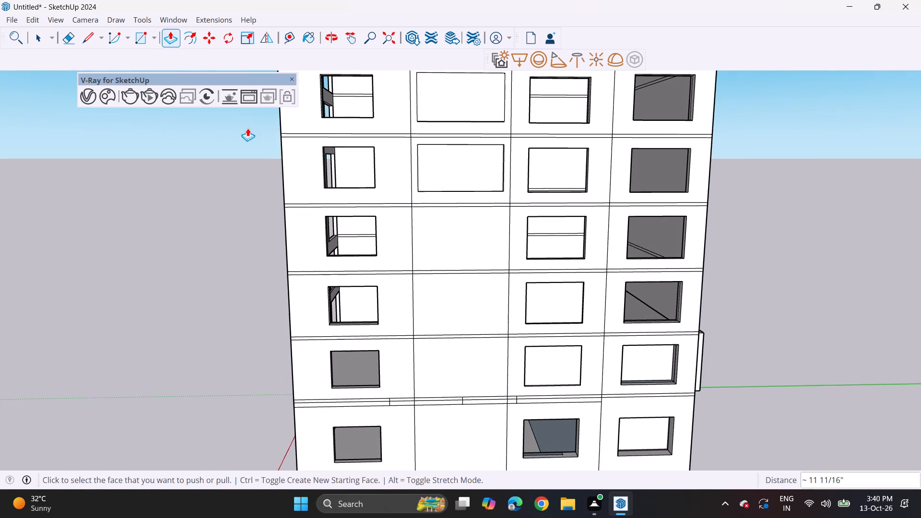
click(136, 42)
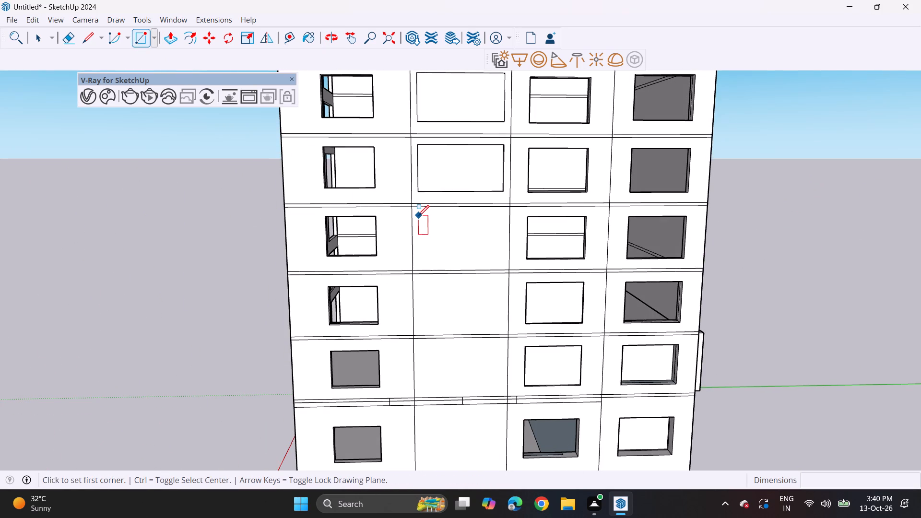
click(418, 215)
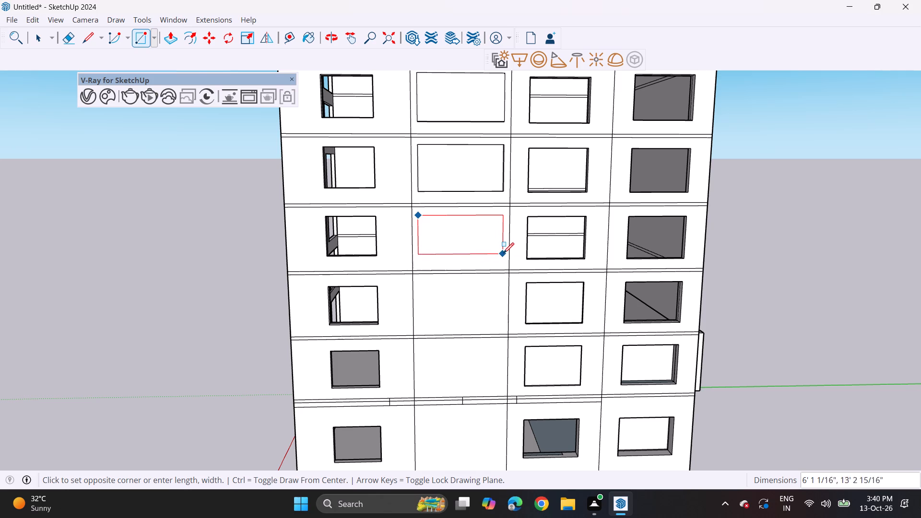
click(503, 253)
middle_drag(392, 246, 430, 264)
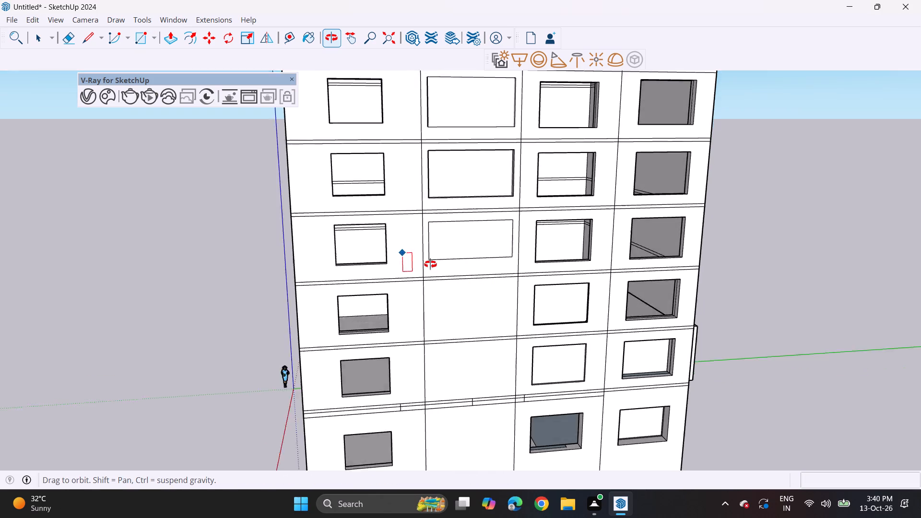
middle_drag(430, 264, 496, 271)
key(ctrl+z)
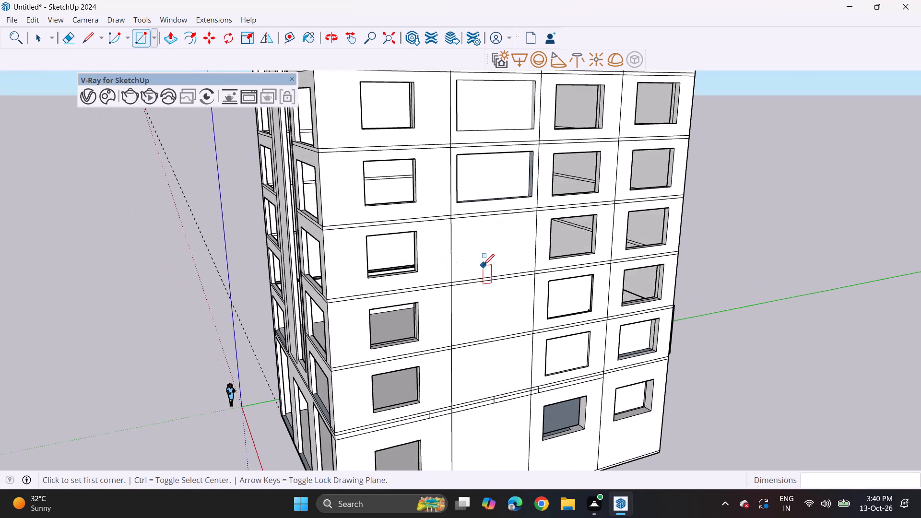
Draw a rectangle about 6' 8" by 13' 6" in the bay one storey below the last wide opening.
middle_drag(481, 257, 418, 239)
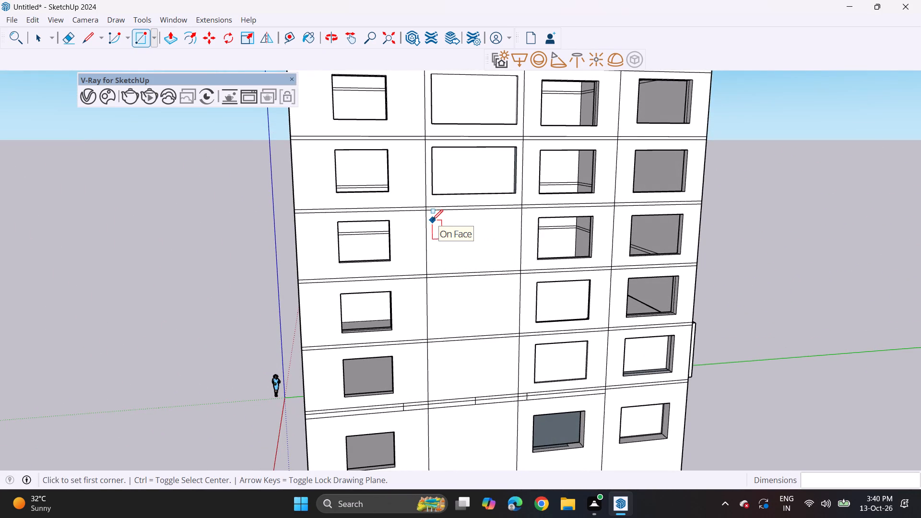
click(432, 219)
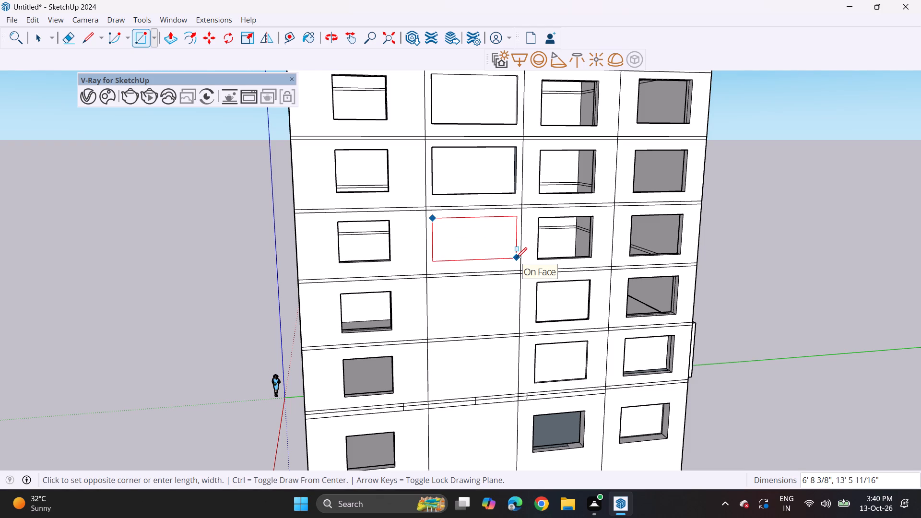
click(516, 258)
Push the new rectangle deep into the side wall in three successive pushes, the last one 1' 1 1/4".
middle_drag(353, 243, 498, 314)
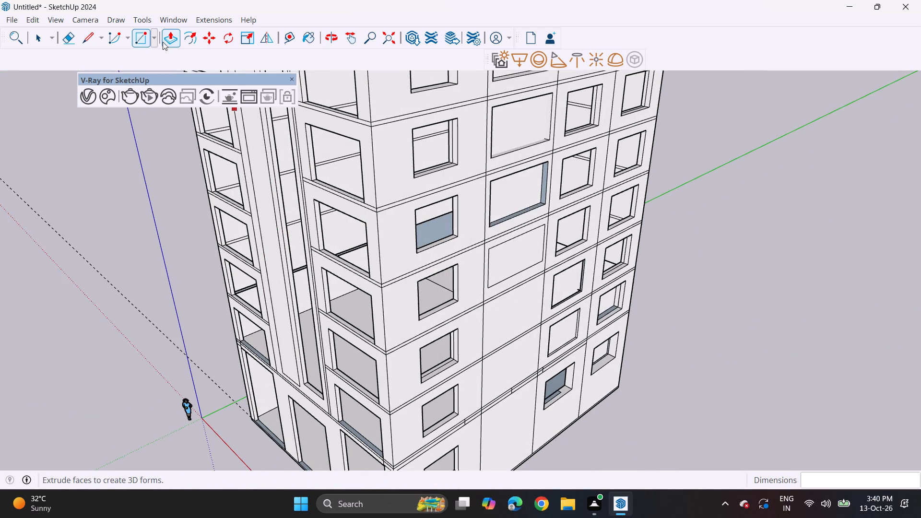
drag(164, 41, 173, 48)
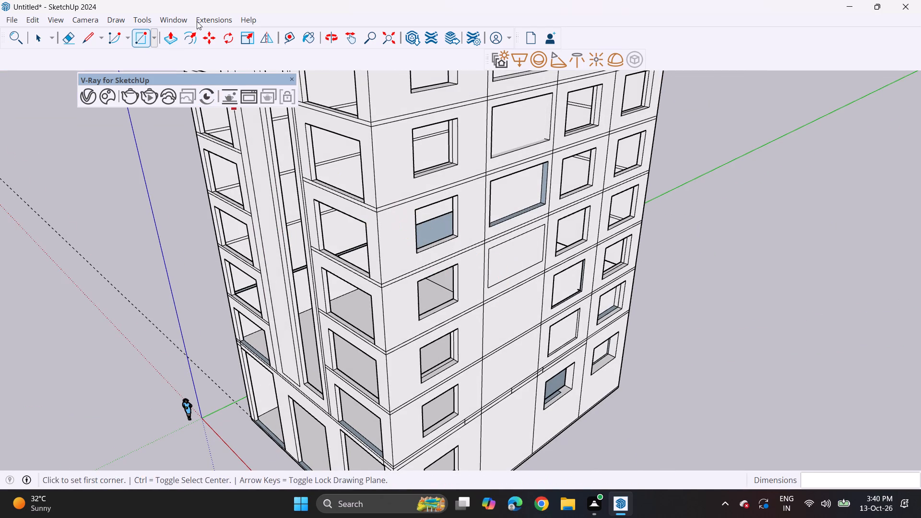
click(170, 43)
click(522, 252)
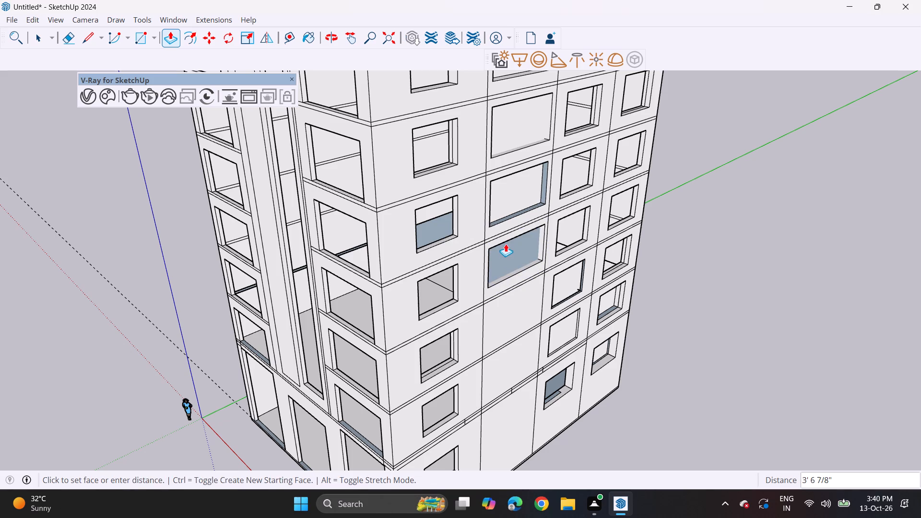
click(506, 244)
click(518, 259)
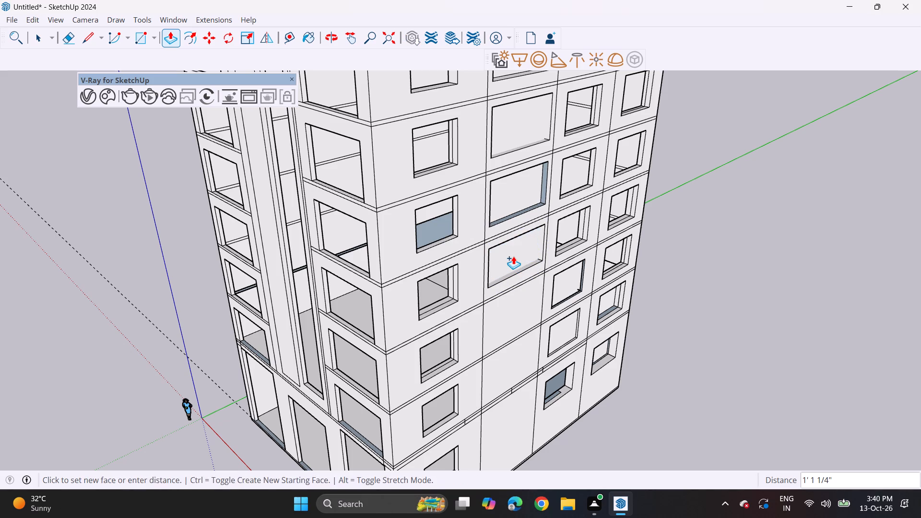
click(513, 256)
click(525, 260)
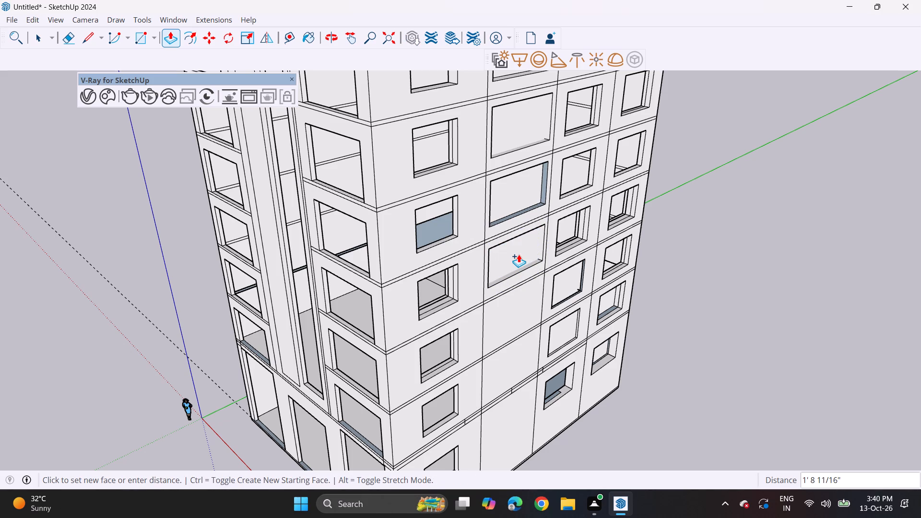
click(520, 256)
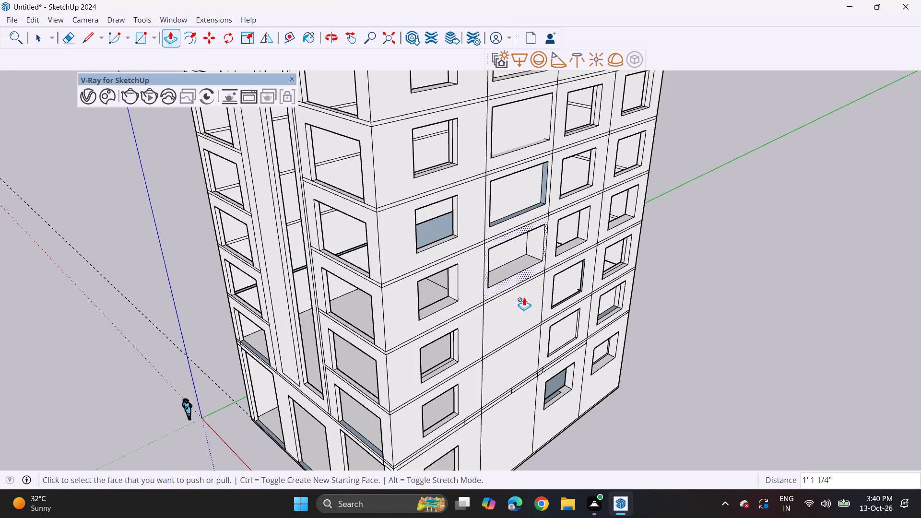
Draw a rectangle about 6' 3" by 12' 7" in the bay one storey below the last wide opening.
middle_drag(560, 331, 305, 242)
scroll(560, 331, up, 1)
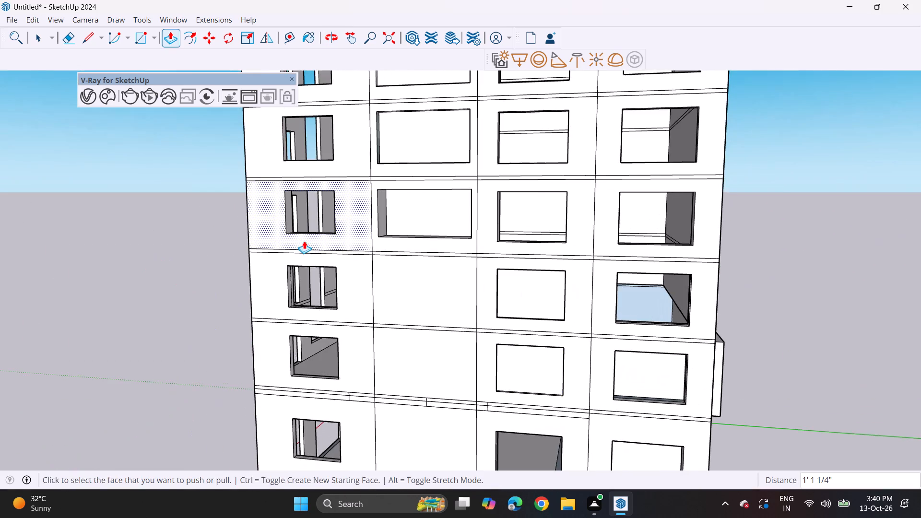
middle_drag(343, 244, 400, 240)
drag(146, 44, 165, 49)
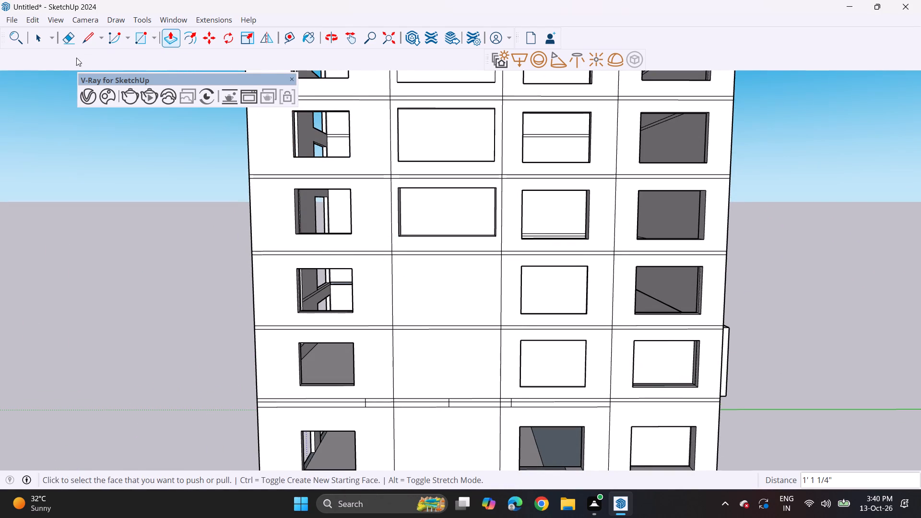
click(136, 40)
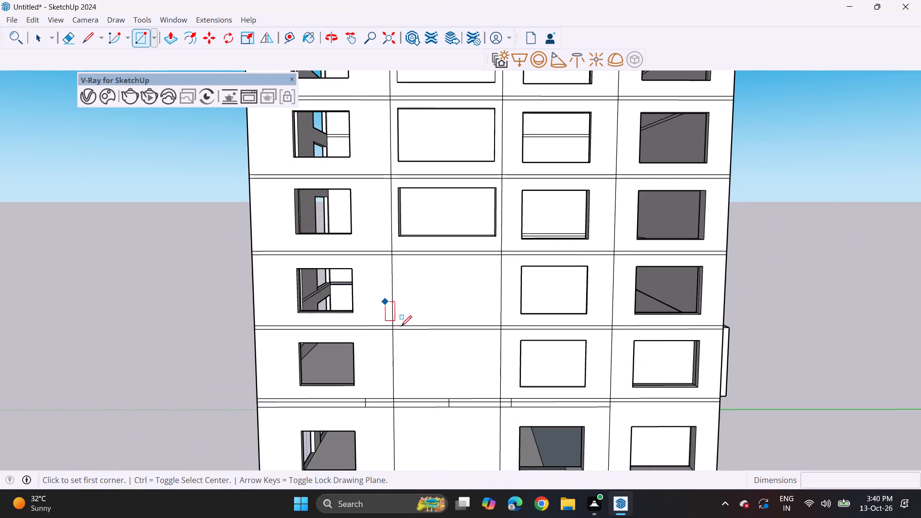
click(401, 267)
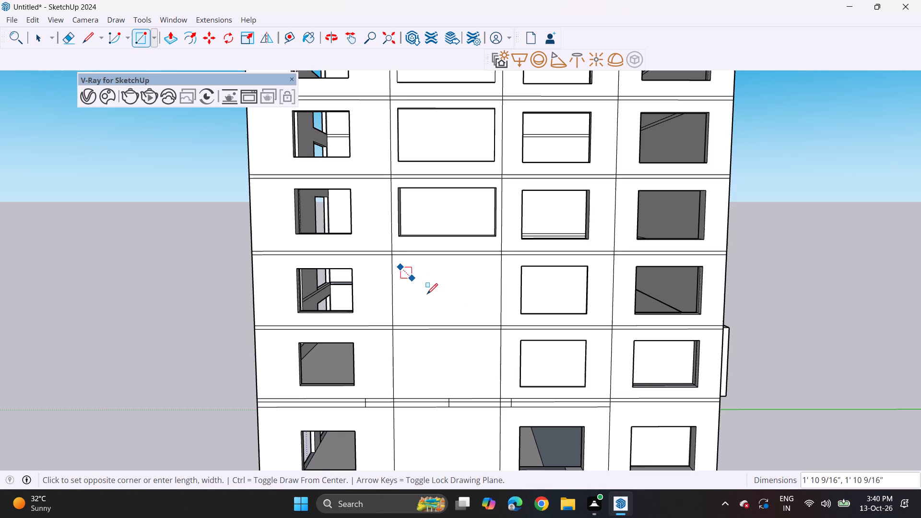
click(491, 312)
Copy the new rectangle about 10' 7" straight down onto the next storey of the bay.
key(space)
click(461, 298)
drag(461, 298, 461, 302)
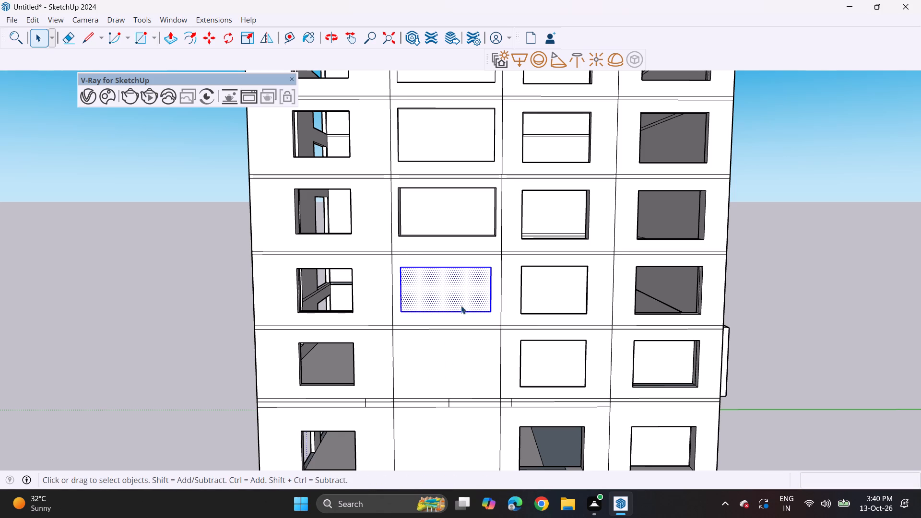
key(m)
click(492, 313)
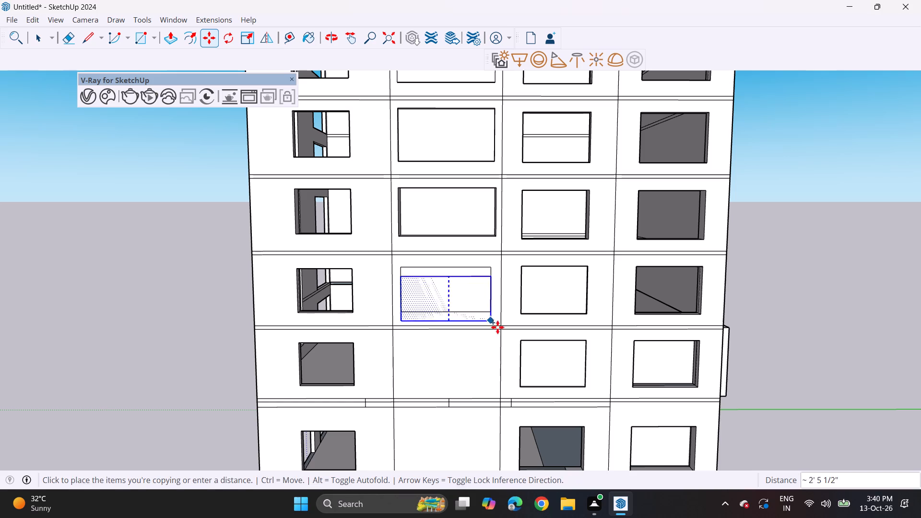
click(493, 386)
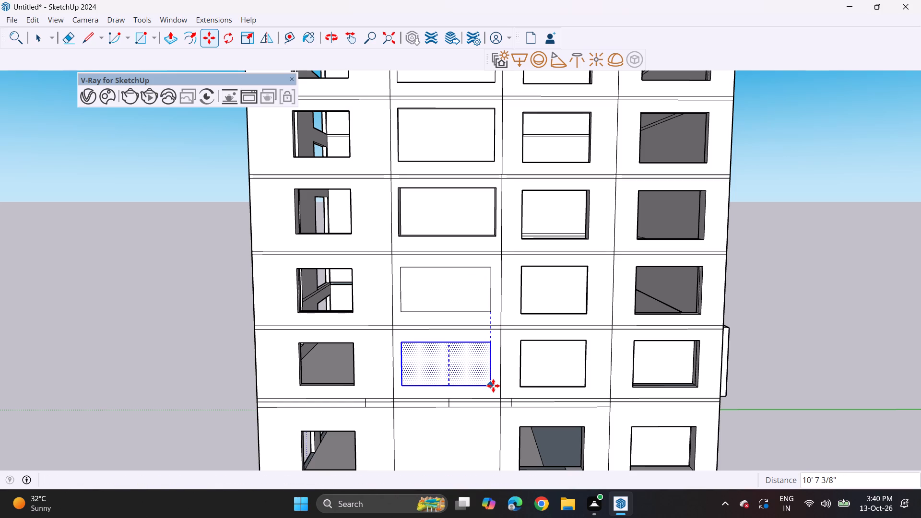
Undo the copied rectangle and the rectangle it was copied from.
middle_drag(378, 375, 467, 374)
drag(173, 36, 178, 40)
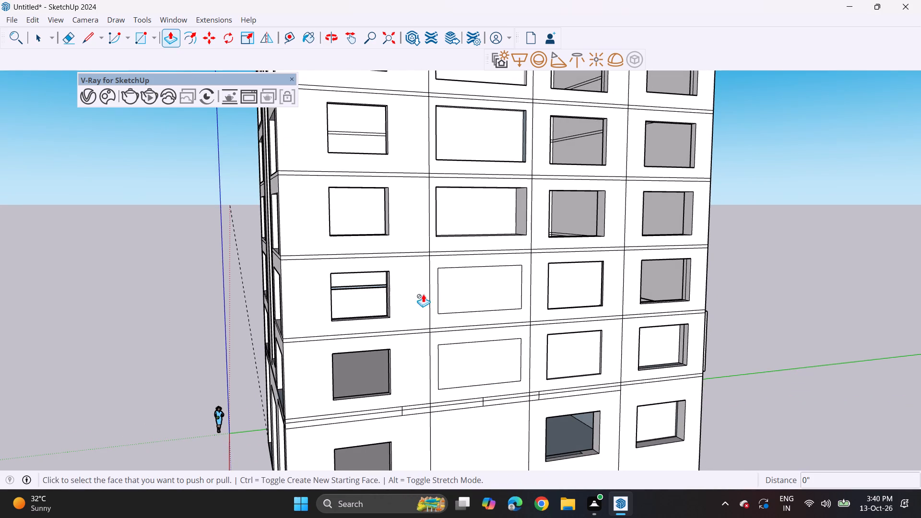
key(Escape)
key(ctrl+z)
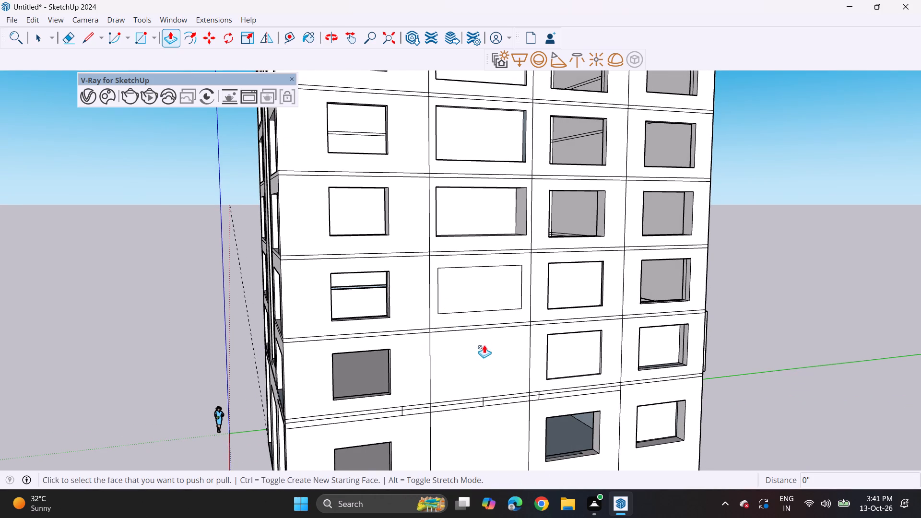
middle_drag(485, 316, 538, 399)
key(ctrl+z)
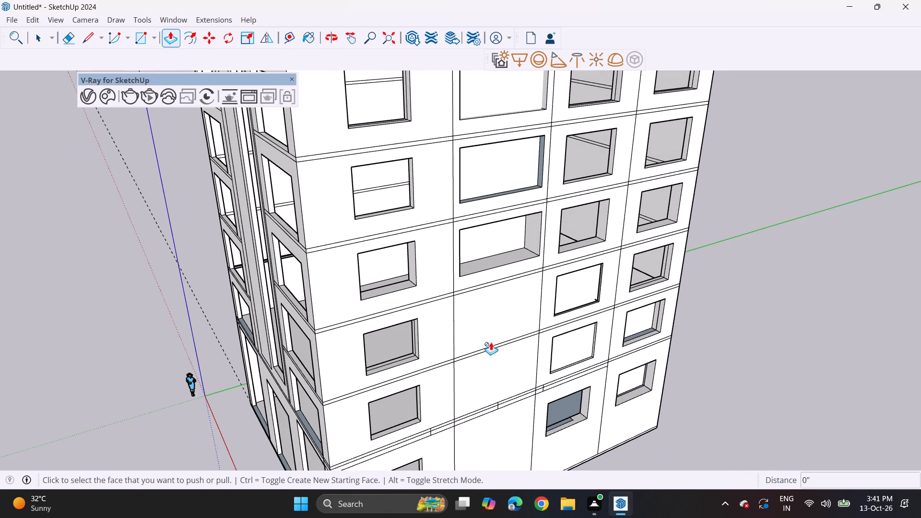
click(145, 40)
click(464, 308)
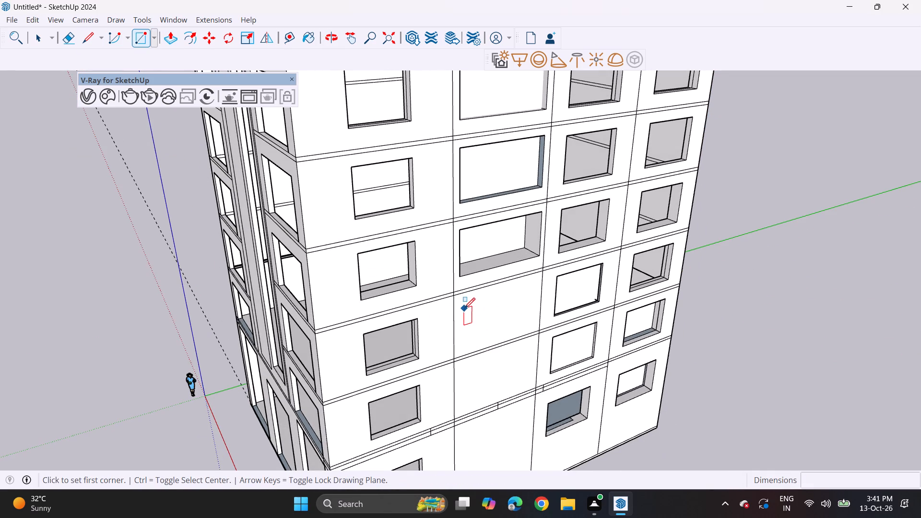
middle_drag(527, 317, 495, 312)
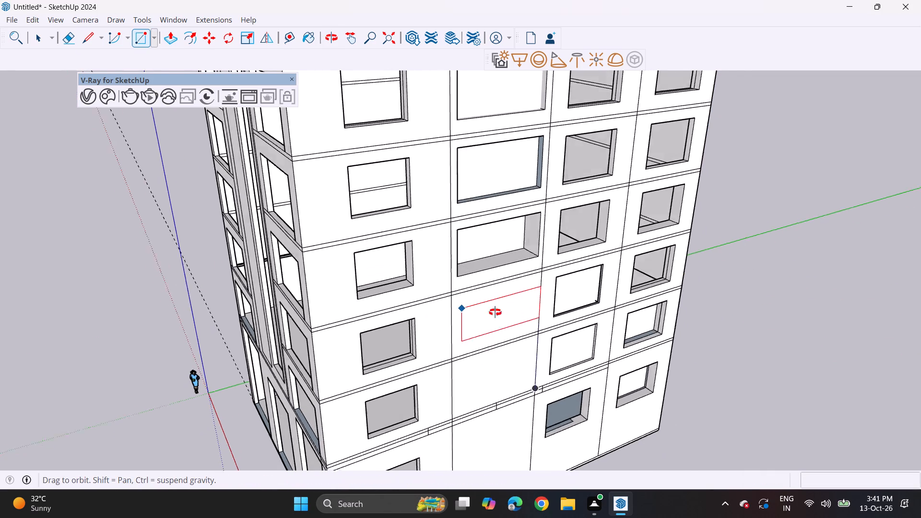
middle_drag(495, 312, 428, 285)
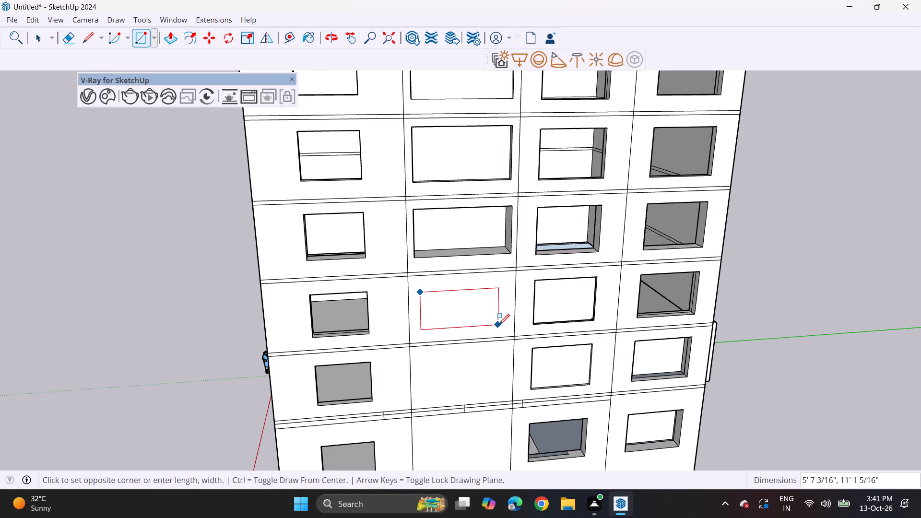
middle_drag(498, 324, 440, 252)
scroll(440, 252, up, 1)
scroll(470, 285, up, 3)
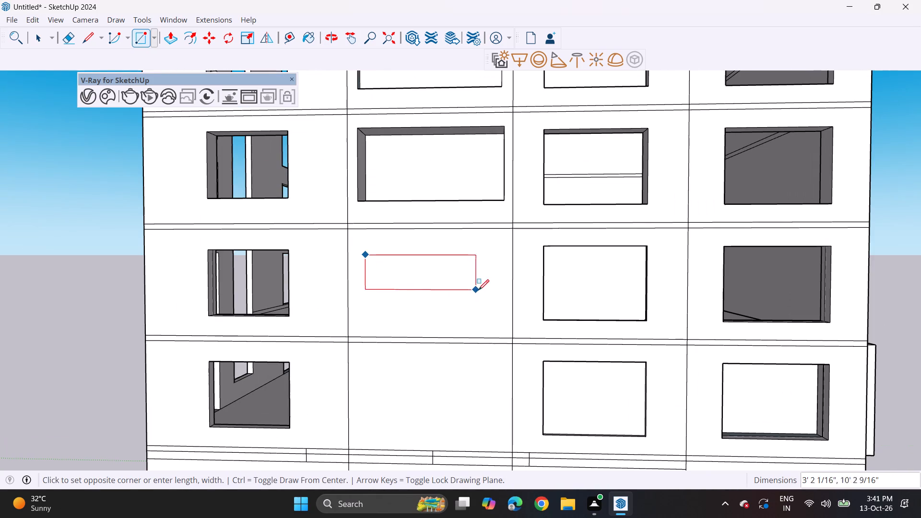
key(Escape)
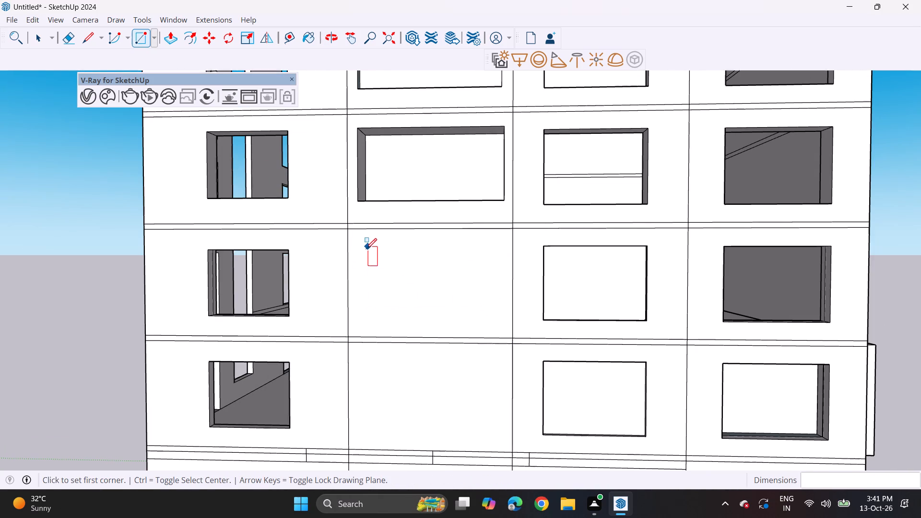
Draw a rectangle about 6' 10" by 13' 1" in the blank bay, one storey below the last wide opening.
click(359, 247)
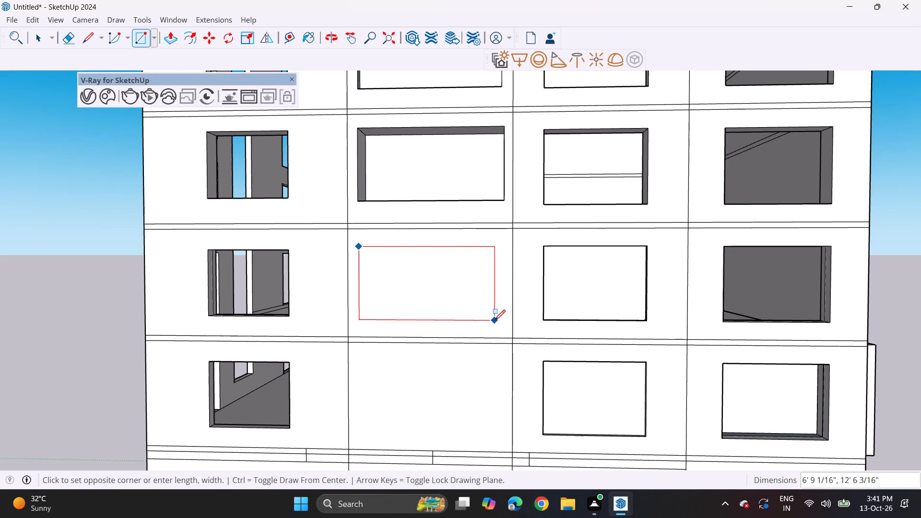
scroll(492, 321, up, 3)
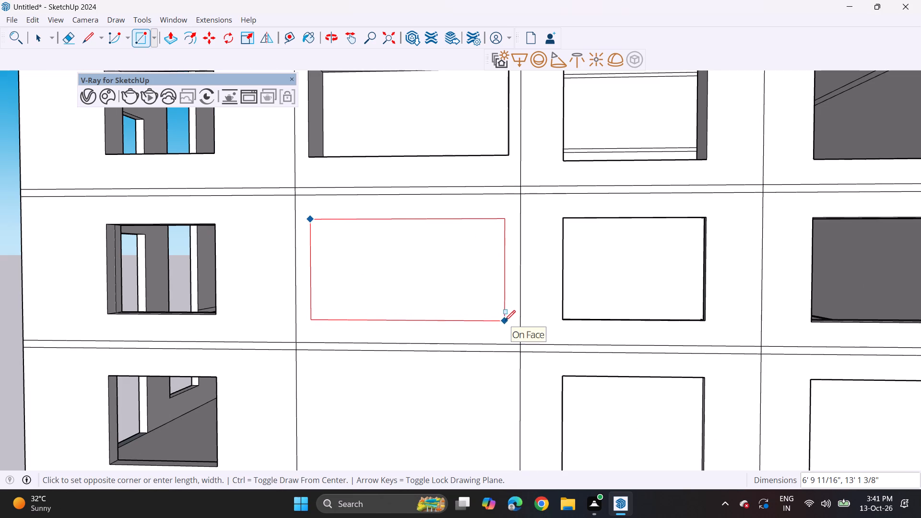
click(505, 321)
Push the side wall's inner face 10 1/4" from inside the corner room on the new rectangle's storey.
click(172, 41)
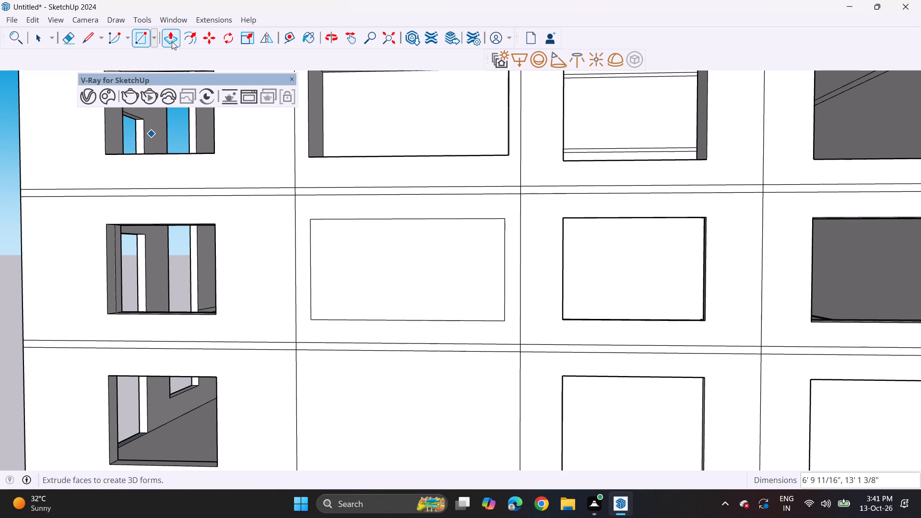
key(Escape)
middle_drag(342, 302, 684, 298)
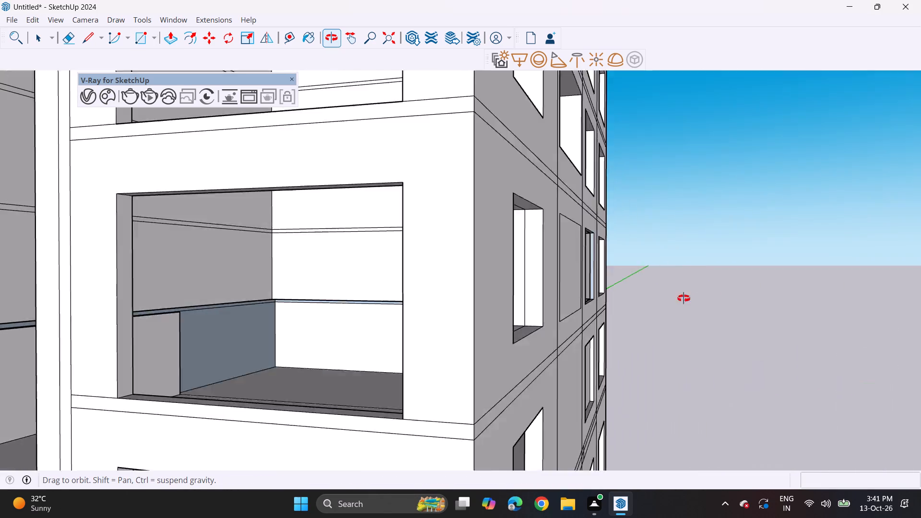
middle_drag(684, 298, 770, 284)
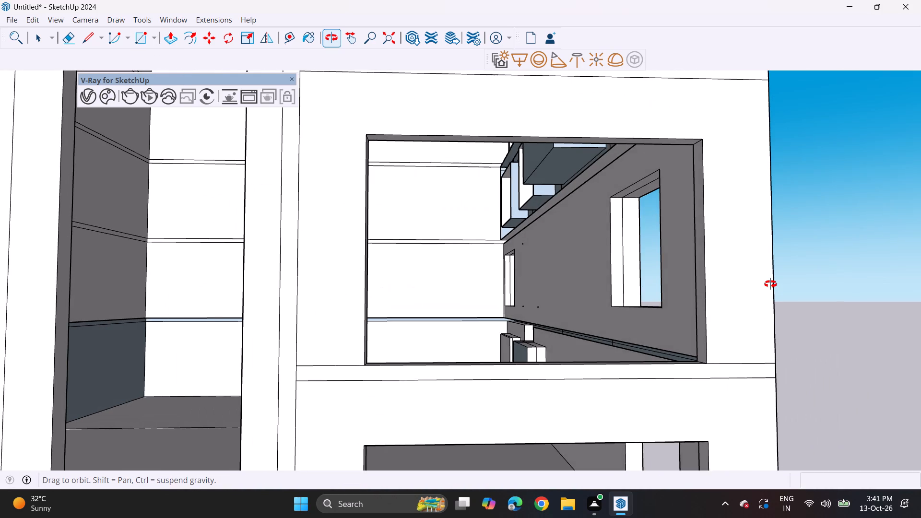
middle_drag(770, 284, 752, 295)
click(567, 292)
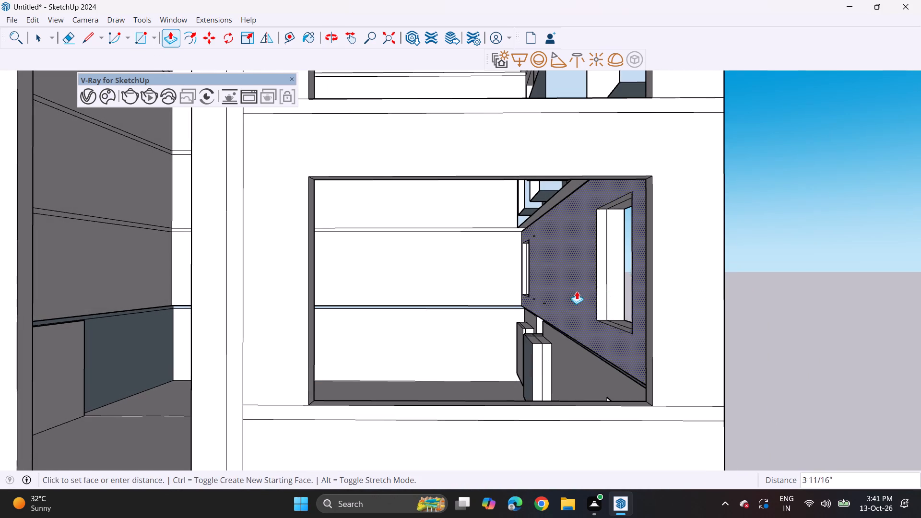
click(579, 291)
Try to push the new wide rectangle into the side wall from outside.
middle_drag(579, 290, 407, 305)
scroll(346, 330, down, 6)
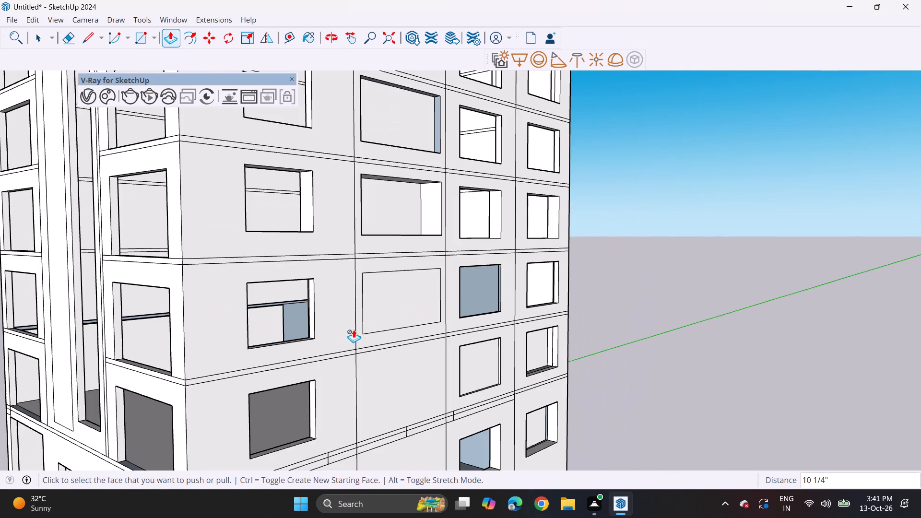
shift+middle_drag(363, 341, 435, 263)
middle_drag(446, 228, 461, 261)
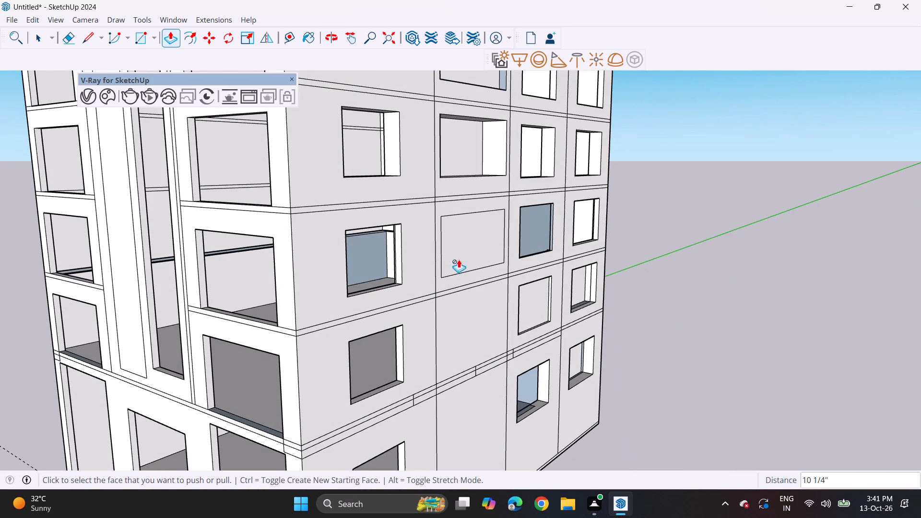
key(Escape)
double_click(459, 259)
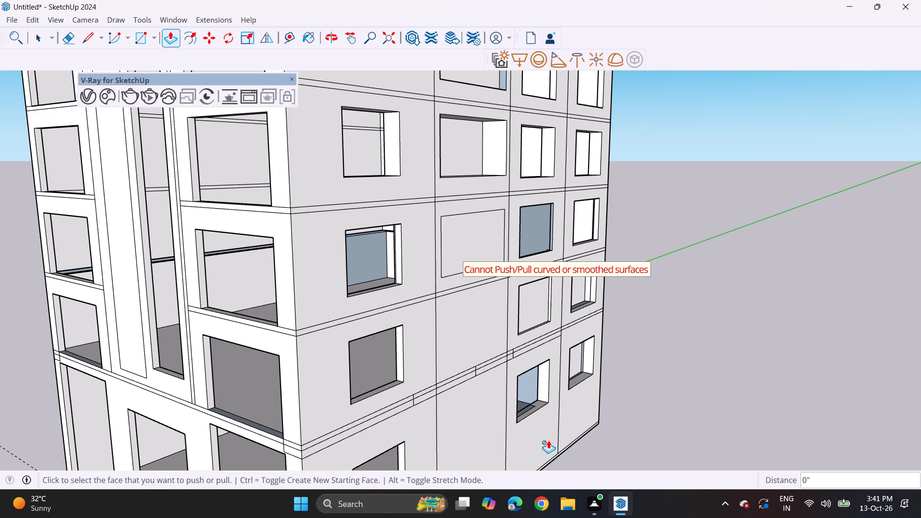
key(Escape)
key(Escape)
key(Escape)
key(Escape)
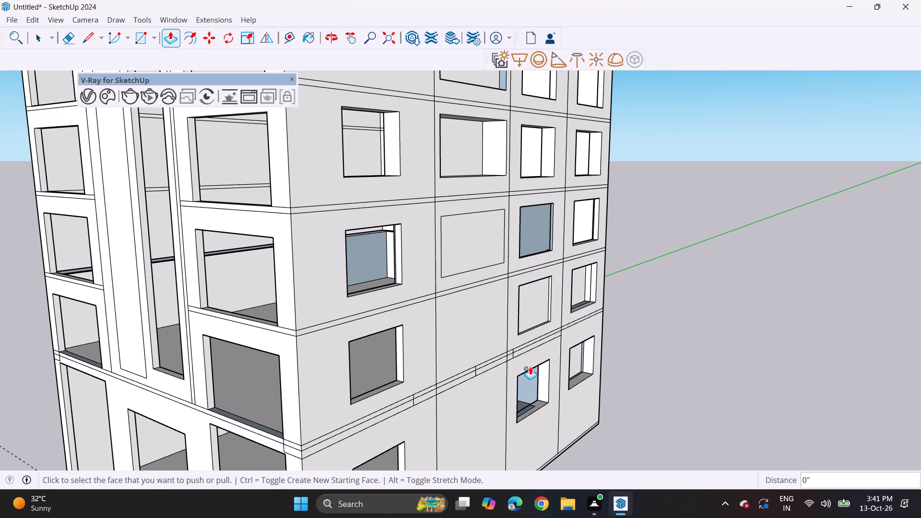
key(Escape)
Push the closed window panel beside the blank bay, one storey below the new rectangle, inward by 1' 5 3/8".
click(531, 306)
click(528, 298)
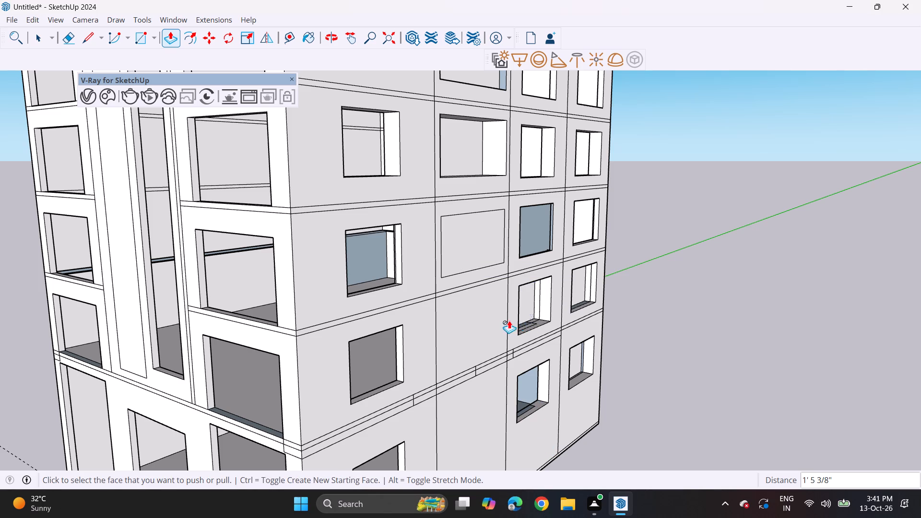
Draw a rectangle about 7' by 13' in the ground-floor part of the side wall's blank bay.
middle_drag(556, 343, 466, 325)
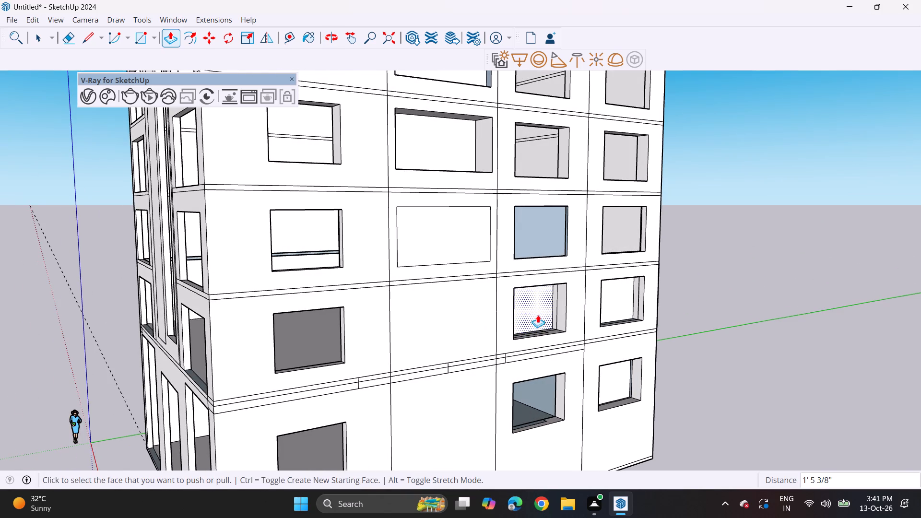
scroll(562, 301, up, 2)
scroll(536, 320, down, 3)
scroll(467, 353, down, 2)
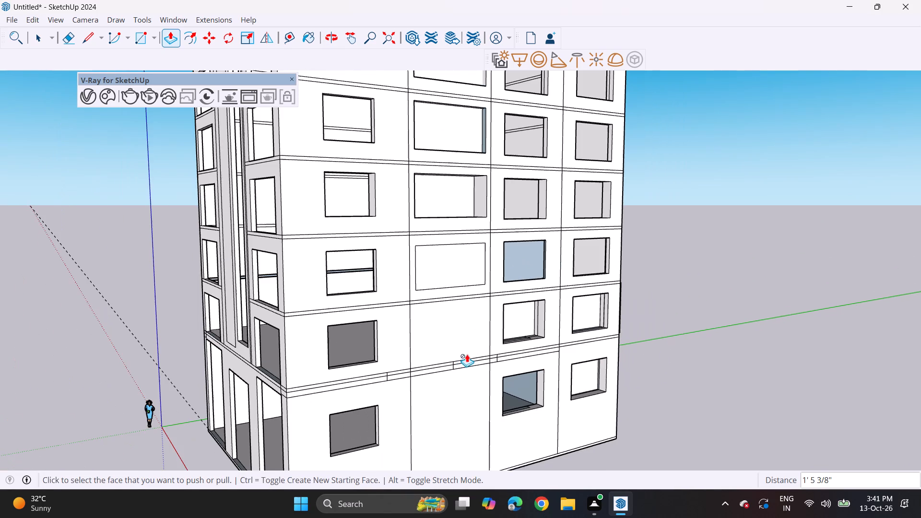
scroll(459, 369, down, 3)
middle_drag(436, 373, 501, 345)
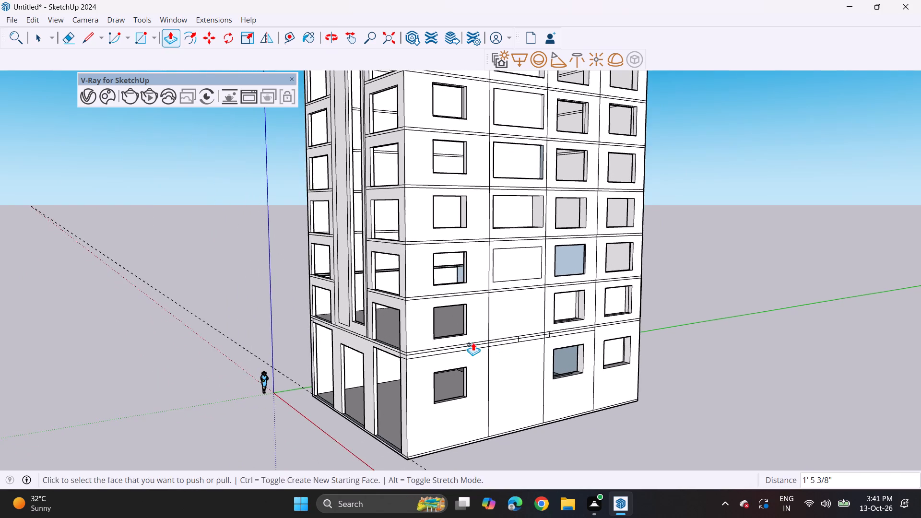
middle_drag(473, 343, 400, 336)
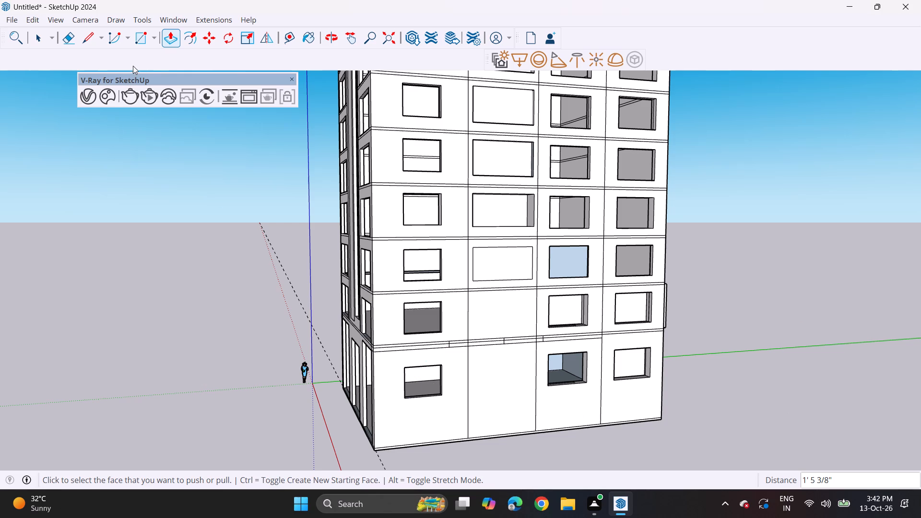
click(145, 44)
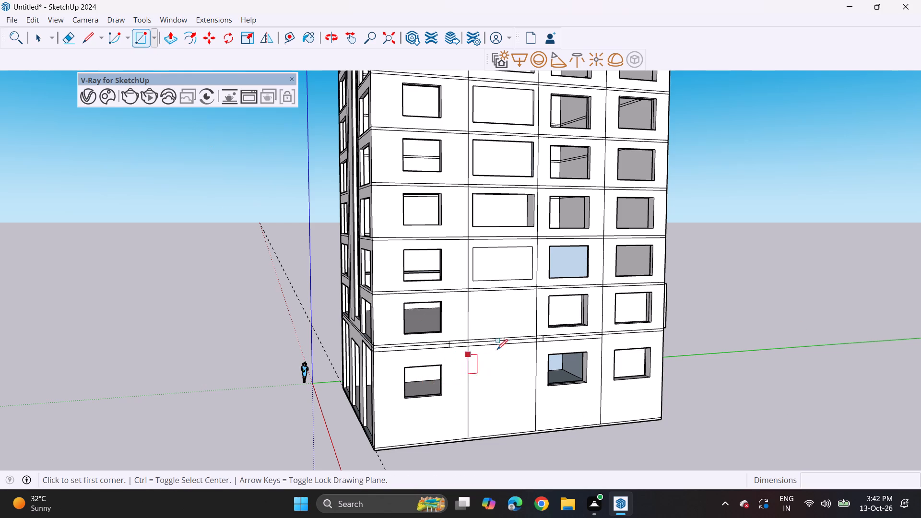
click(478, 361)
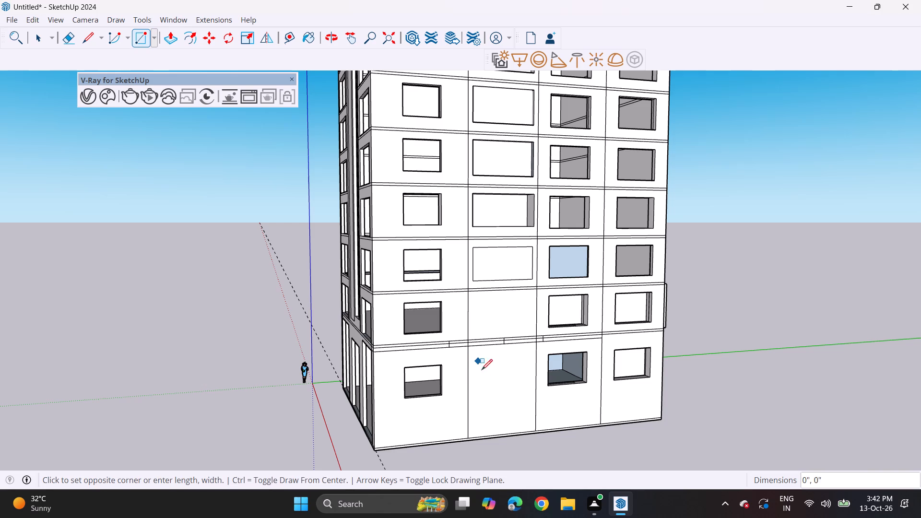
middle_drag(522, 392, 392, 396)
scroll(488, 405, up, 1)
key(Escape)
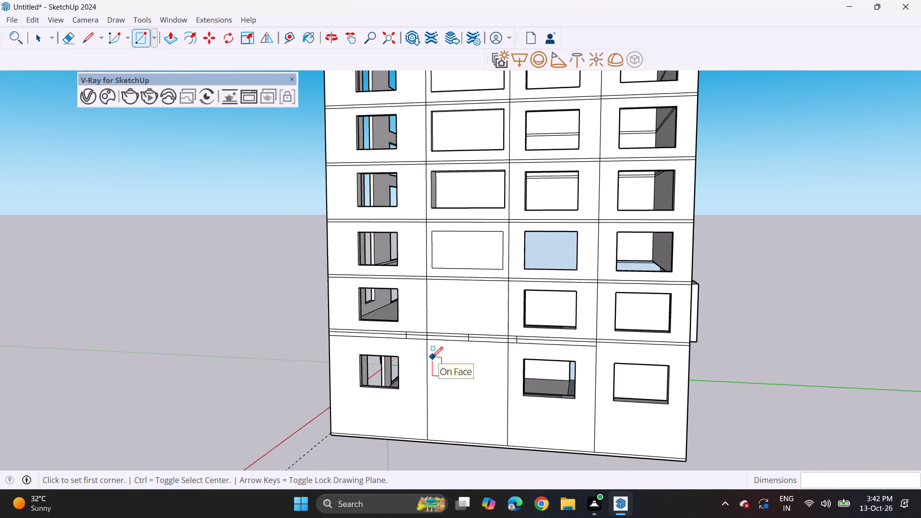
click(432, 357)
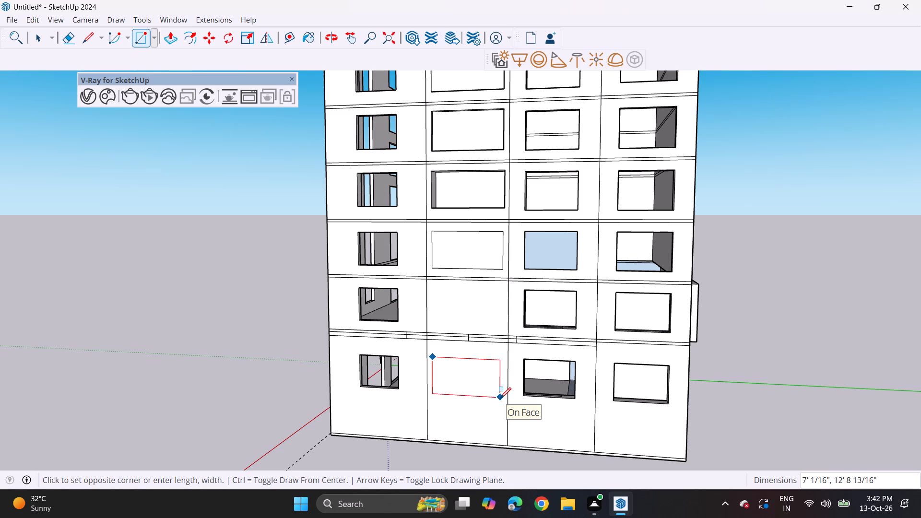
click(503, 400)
Push the ground-floor hall's rear wall face 3' 7", reached through the front opening.
middle_drag(477, 401, 609, 388)
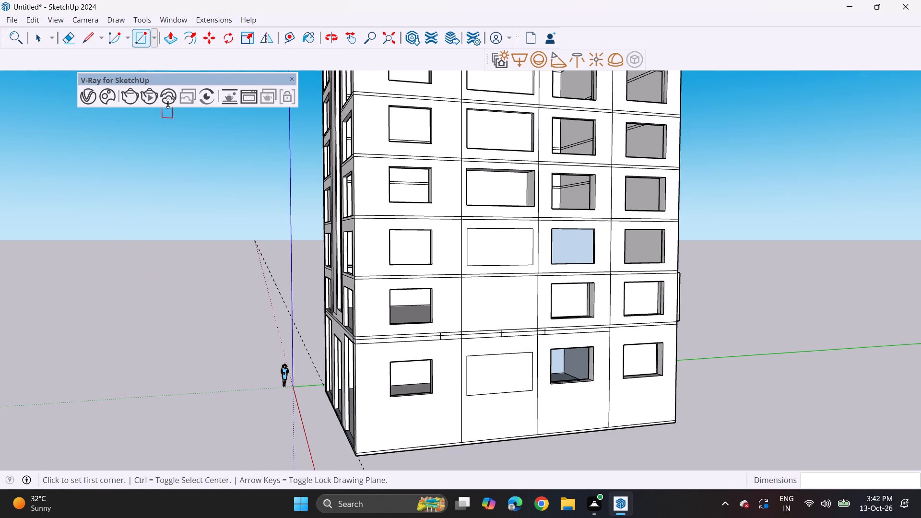
click(164, 43)
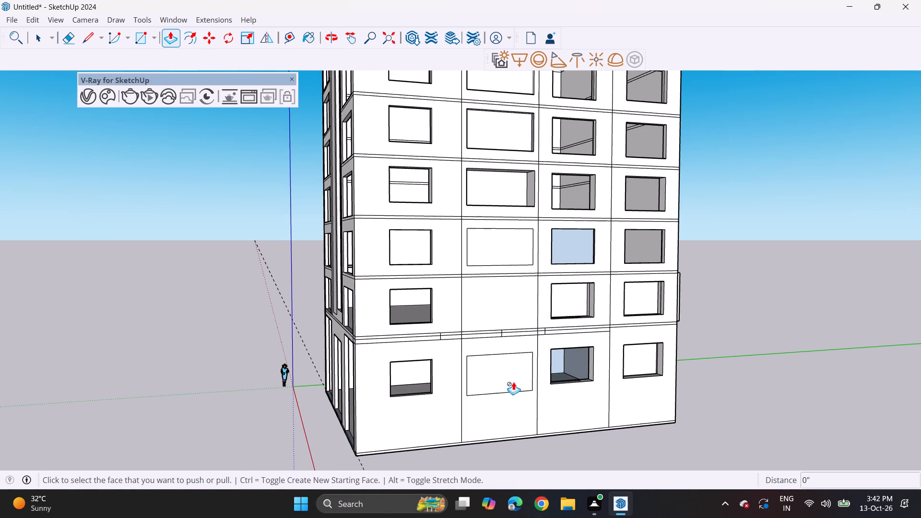
middle_drag(508, 382, 706, 436)
key(Escape)
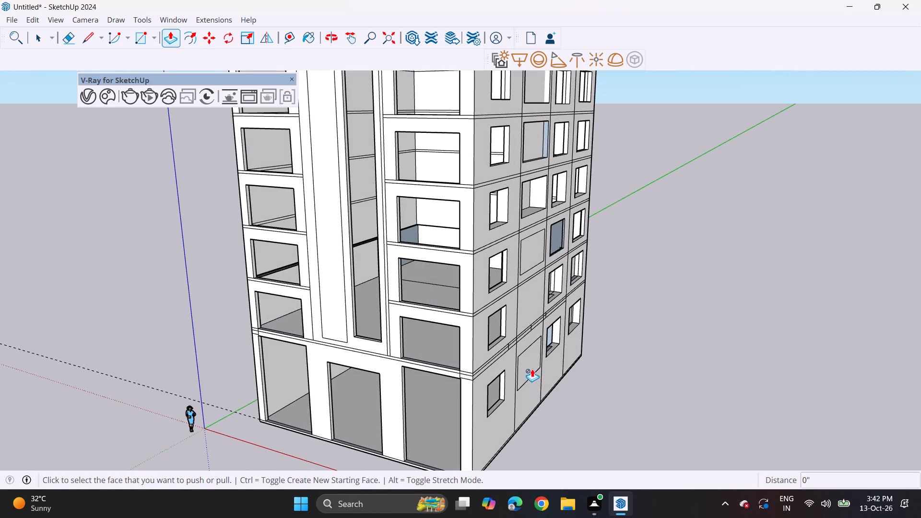
click(532, 369)
middle_drag(520, 377, 610, 251)
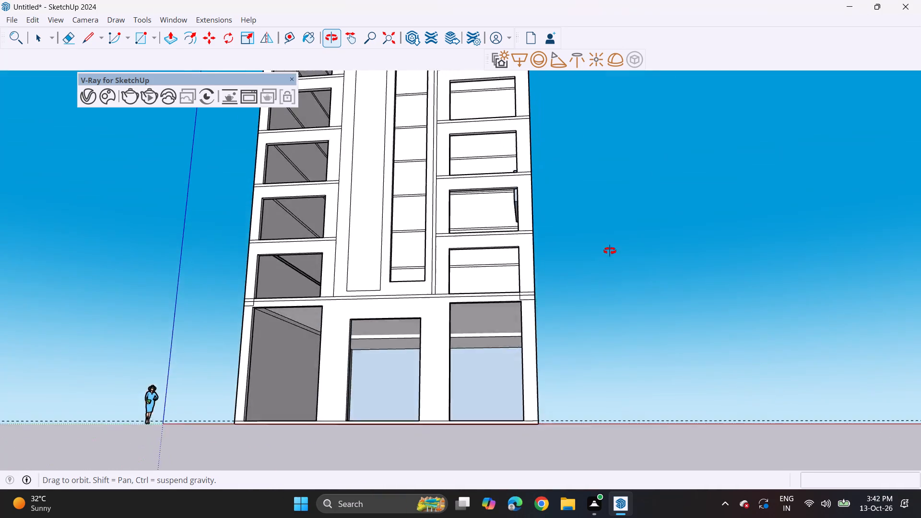
middle_drag(610, 251, 636, 291)
click(497, 365)
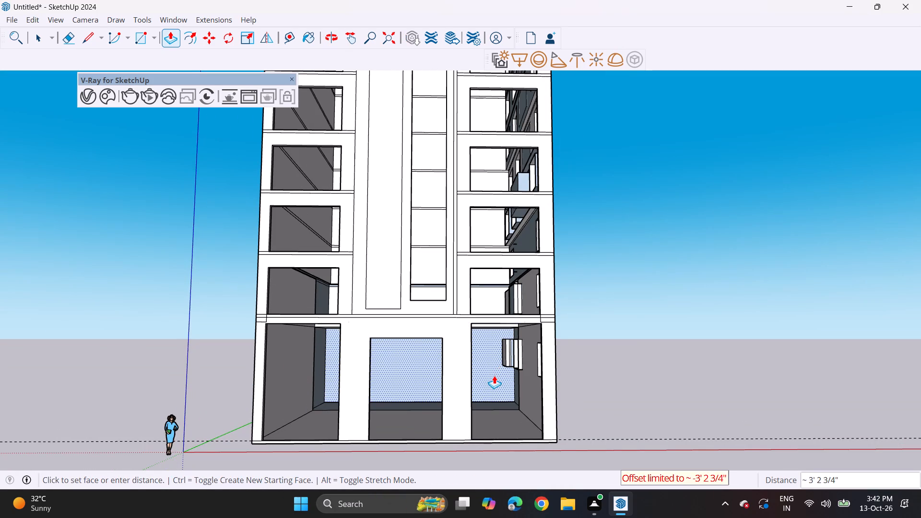
click(494, 369)
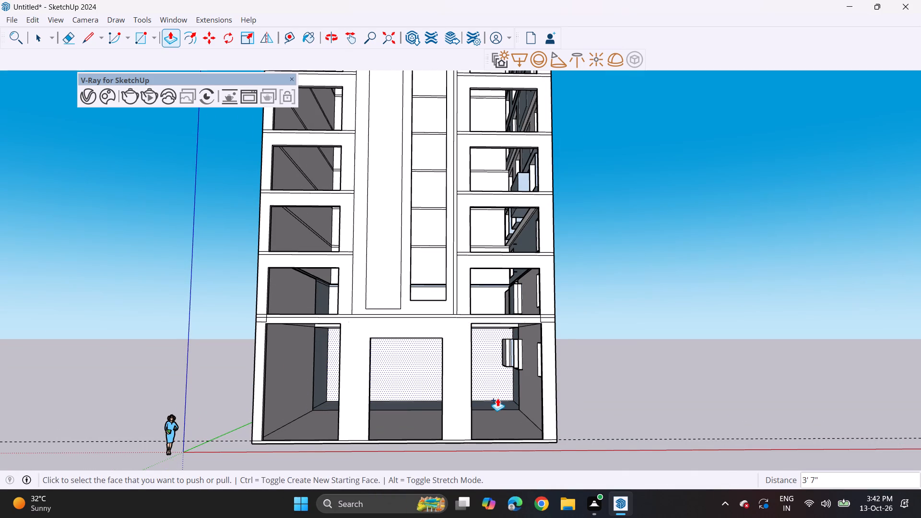
Repeat the same 3' 7" push on the ground-floor hall's floor and on the rear faces of both its side walls.
double_click(497, 405)
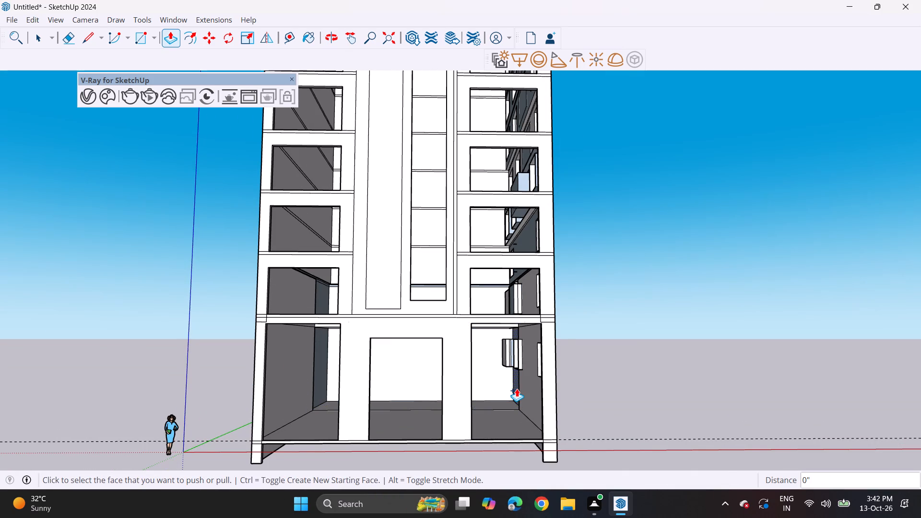
double_click(517, 388)
double_click(321, 385)
Push the underside of the walls extending below the ground floor up by 2' 5 3/8".
middle_drag(413, 408, 408, 356)
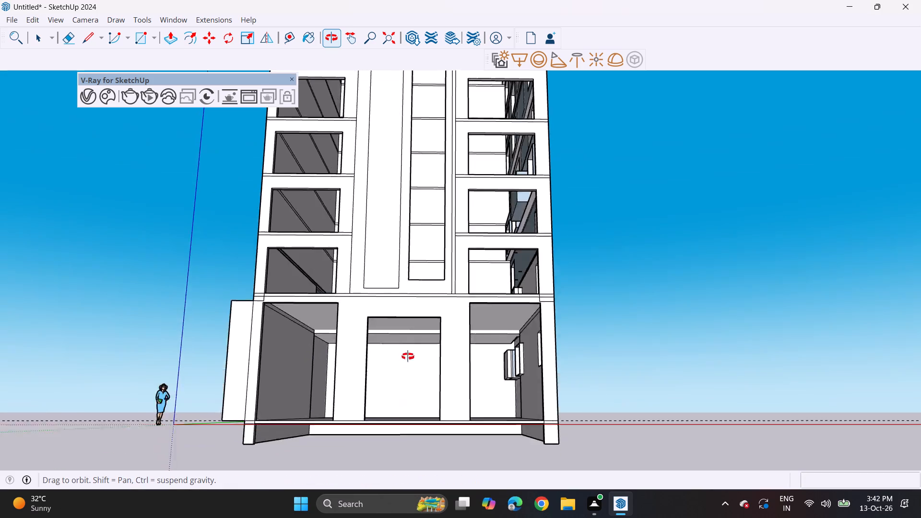
middle_drag(408, 356, 418, 287)
click(397, 457)
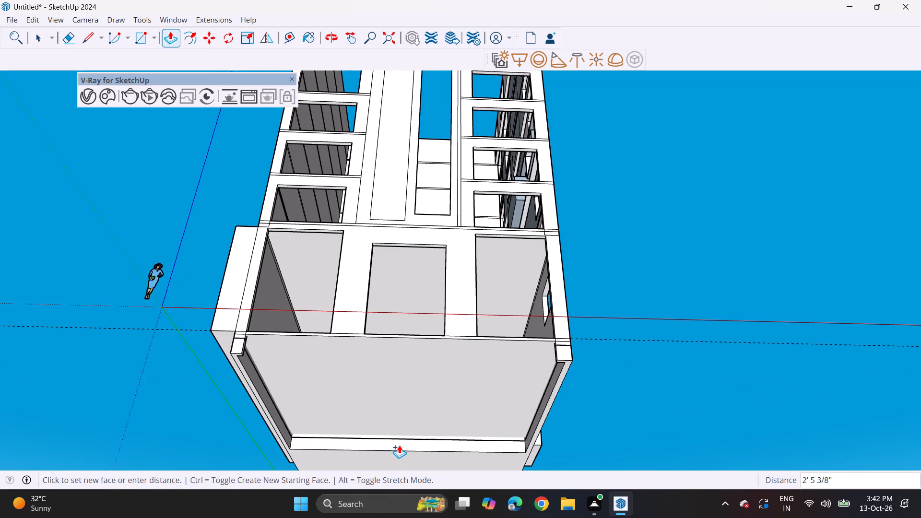
click(399, 445)
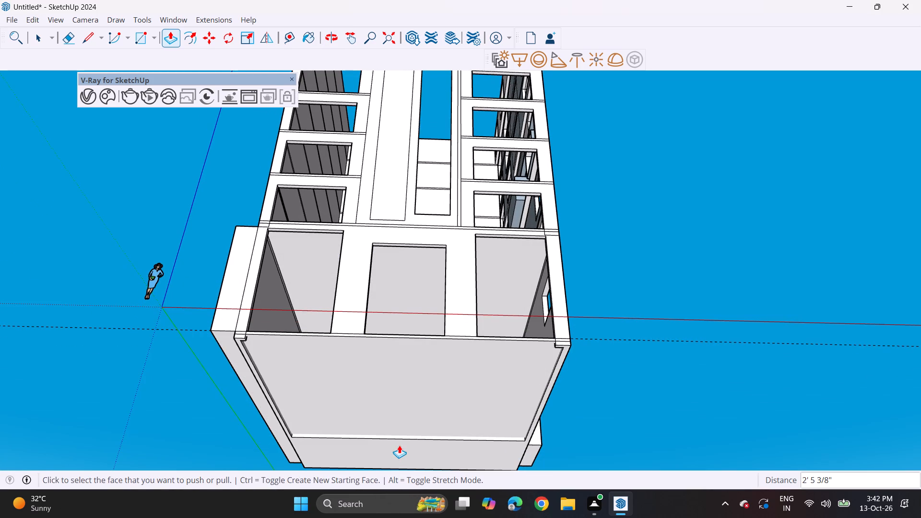
Erase the rectangle's outline in the ground-floor part of the side wall's blank bay.
middle_drag(421, 414, 406, 499)
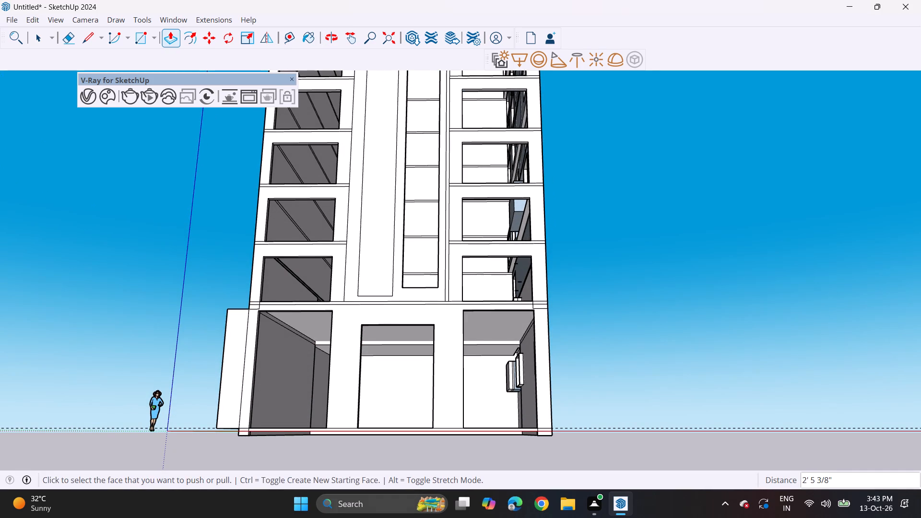
middle_drag(542, 432, 336, 482)
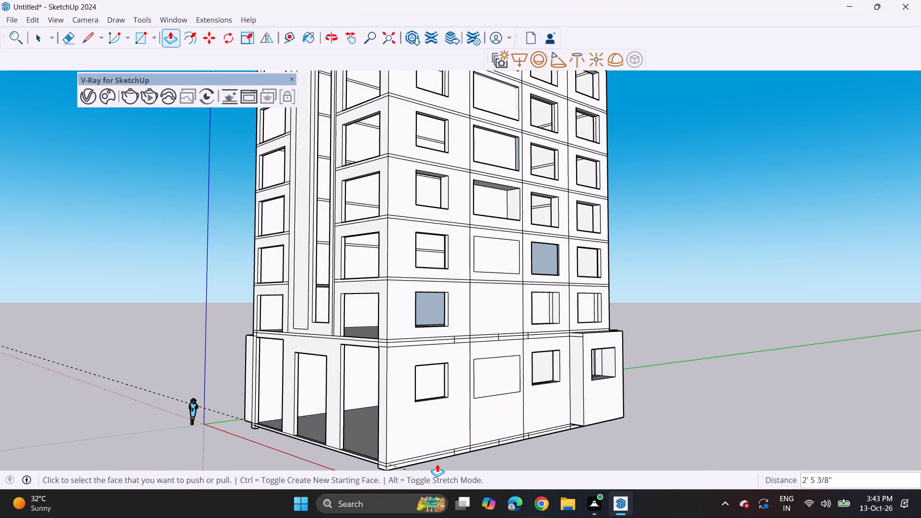
middle_drag(437, 464, 696, 450)
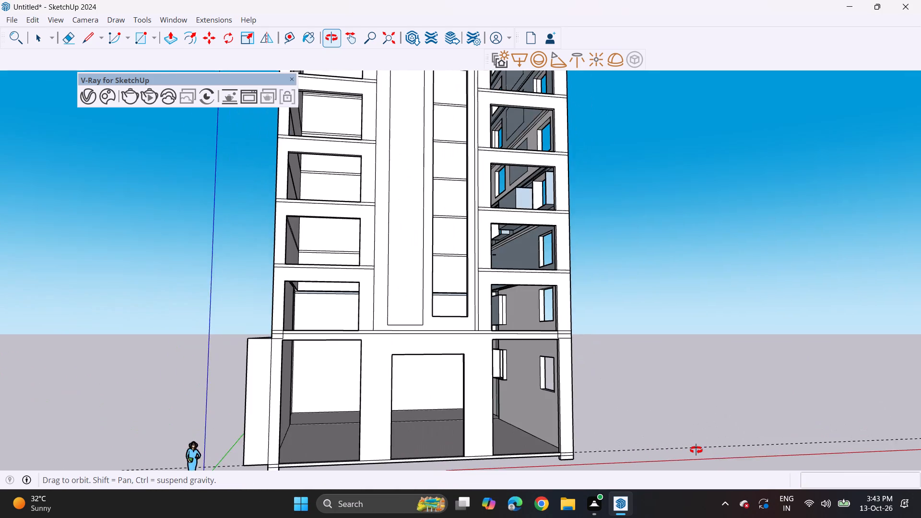
middle_drag(696, 450, 398, 449)
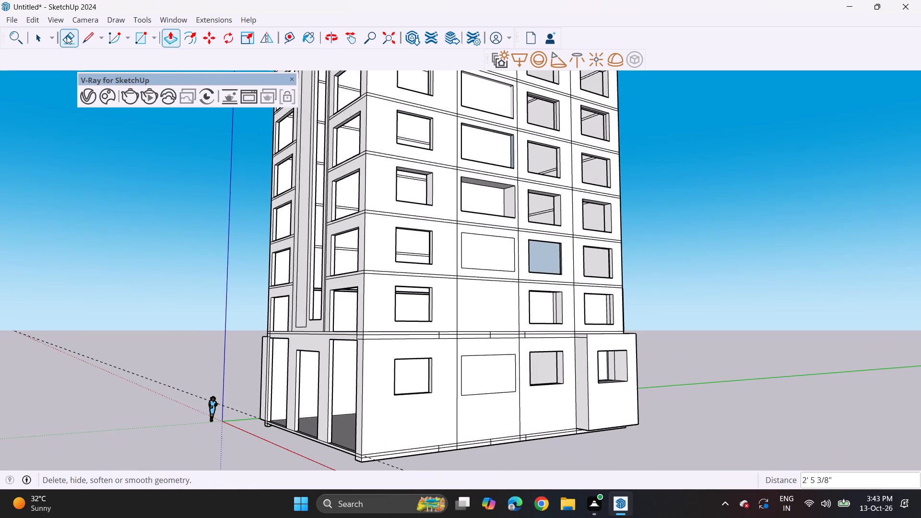
drag(67, 35, 77, 42)
drag(469, 352, 470, 375)
drag(462, 376, 462, 388)
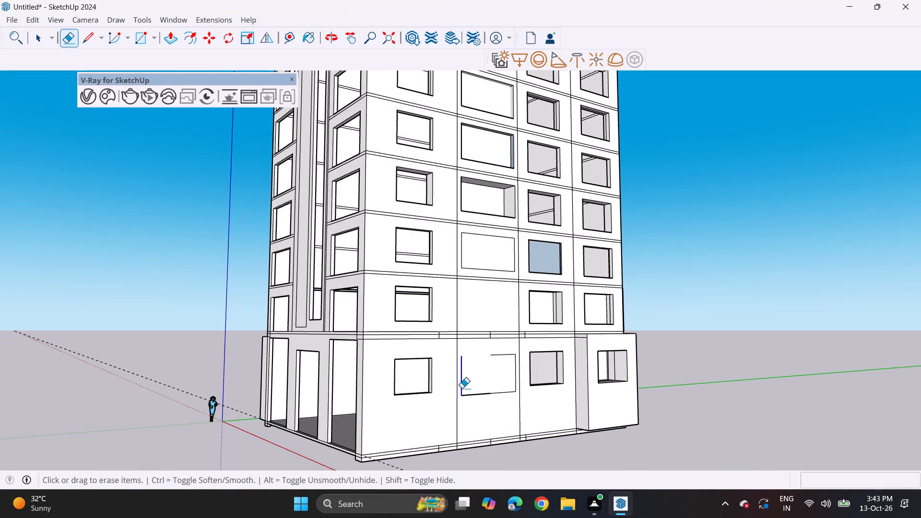
drag(464, 393, 481, 401)
drag(483, 393, 499, 390)
drag(502, 389, 506, 395)
drag(512, 376, 520, 379)
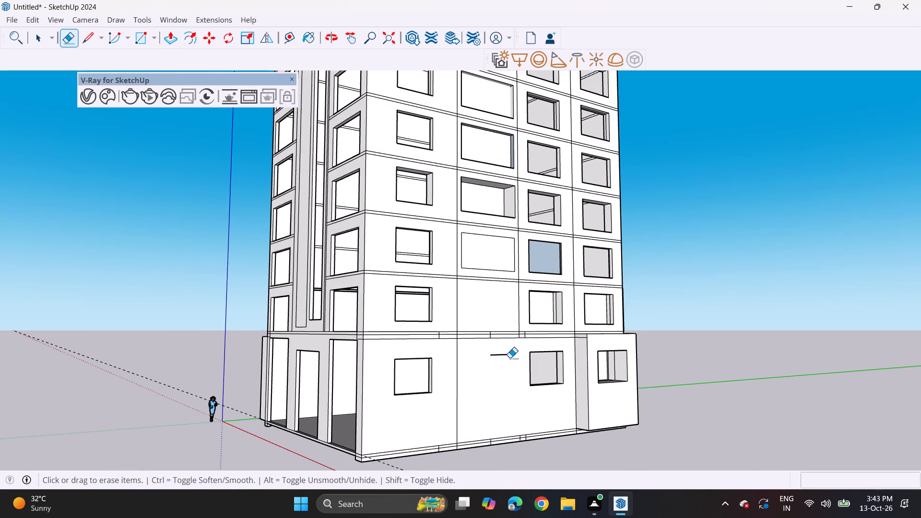
key(ctrl+z)
drag(507, 342, 508, 352)
drag(508, 353, 510, 359)
drag(514, 356, 515, 361)
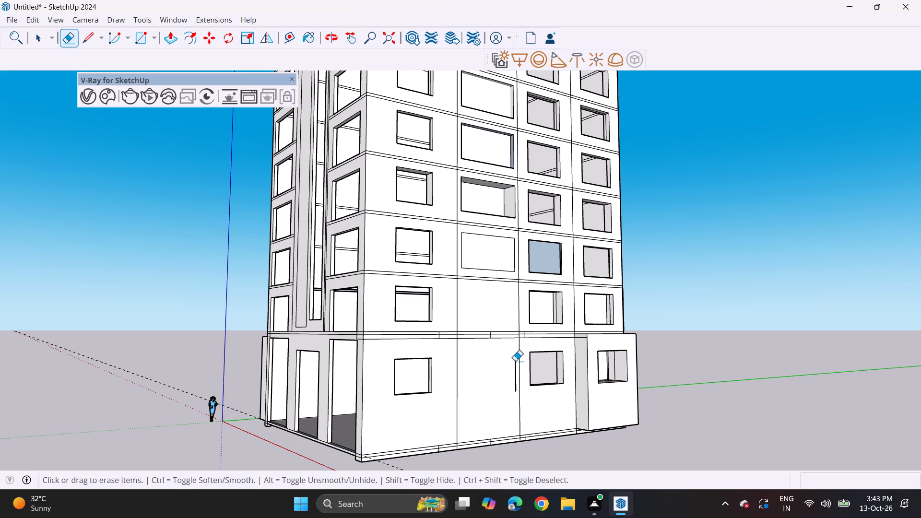
drag(515, 361, 515, 362)
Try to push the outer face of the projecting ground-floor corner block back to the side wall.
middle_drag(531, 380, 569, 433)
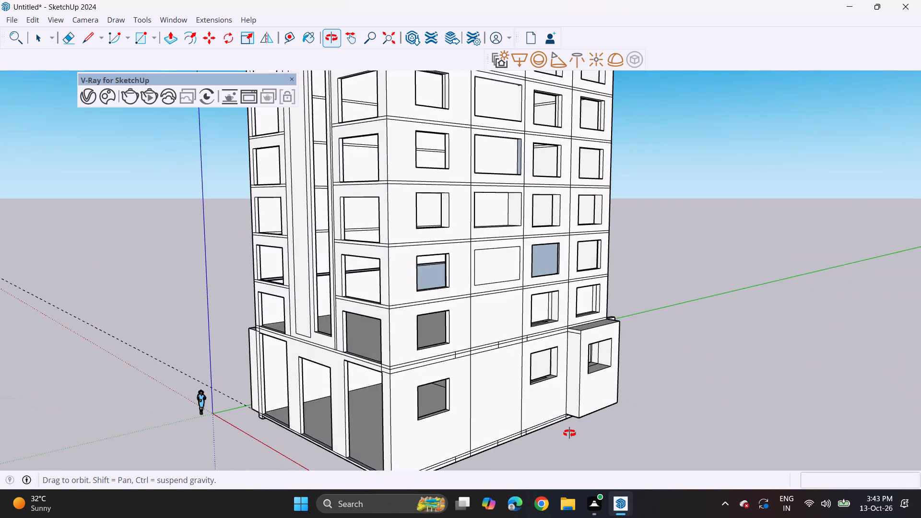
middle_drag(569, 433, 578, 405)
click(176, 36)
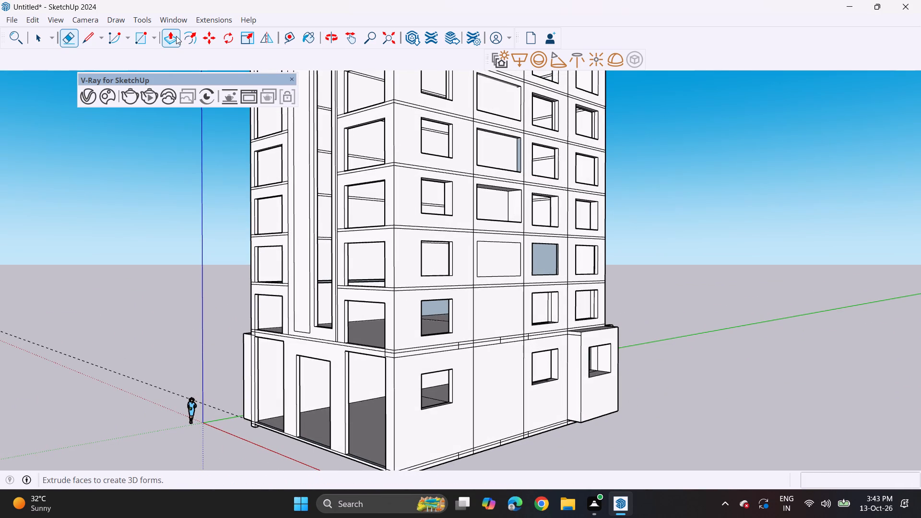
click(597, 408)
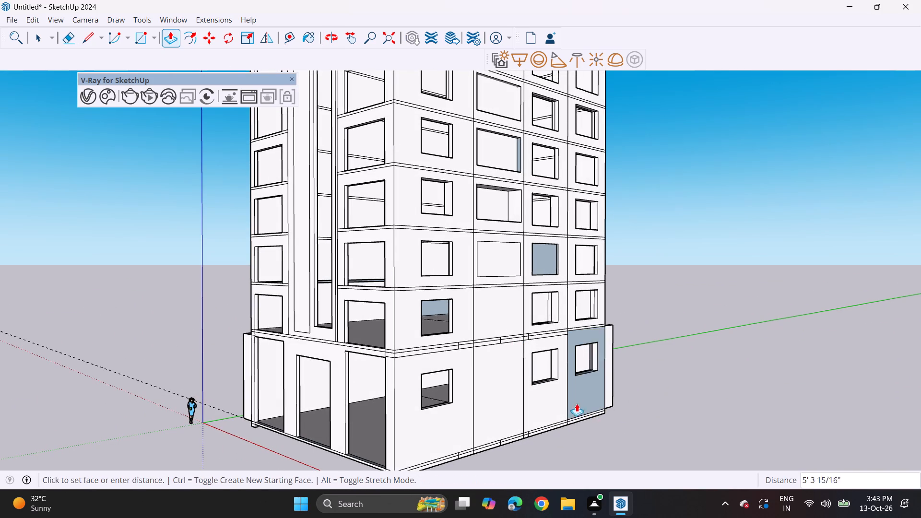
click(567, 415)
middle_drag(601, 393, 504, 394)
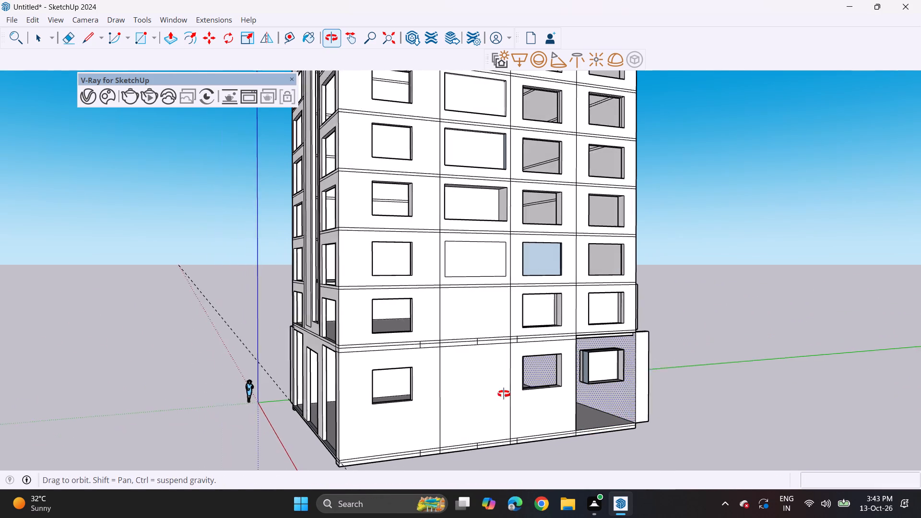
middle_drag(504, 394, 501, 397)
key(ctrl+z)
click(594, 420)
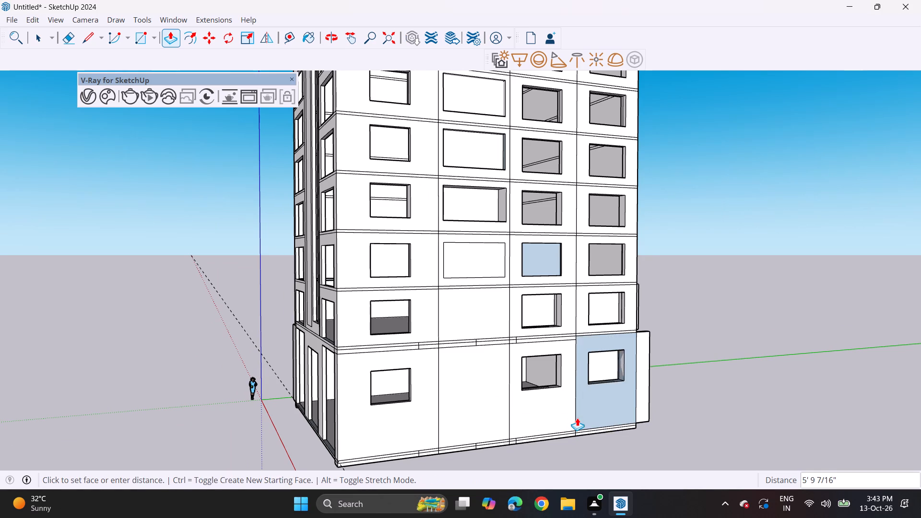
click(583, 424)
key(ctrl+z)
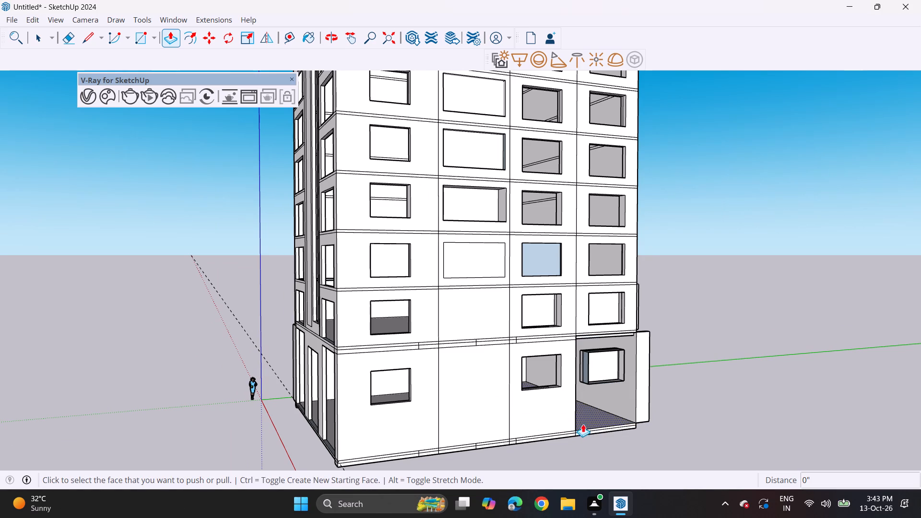
Push the projecting ground-floor corner block's windowed face back 3' 4 7/16", and repeat the push on its adjoining end face.
click(588, 415)
click(580, 408)
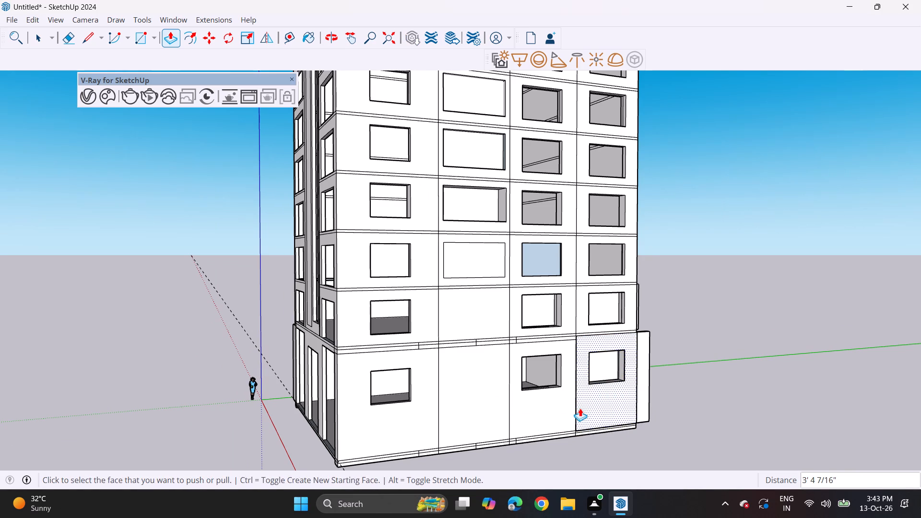
middle_drag(616, 412, 317, 412)
double_click(626, 414)
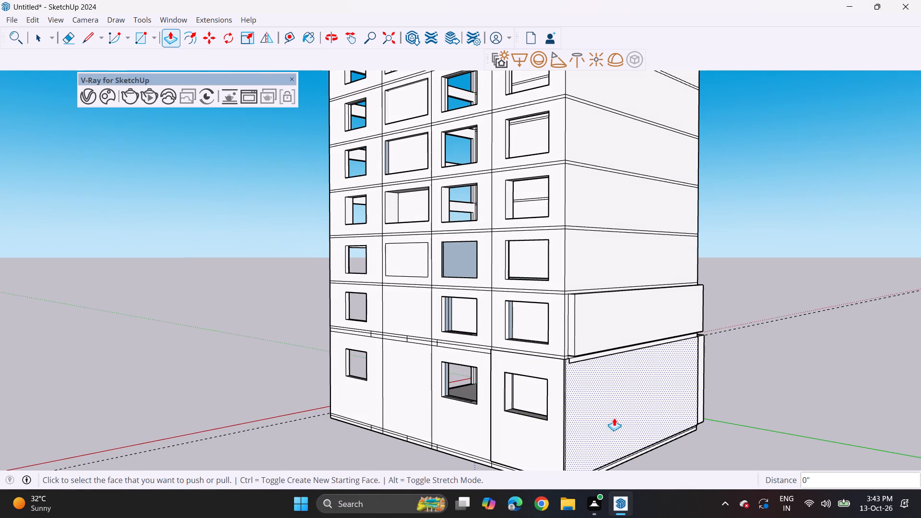
Draw a rectangle about 11' 8" by 6' 11" on the inner face of the ground-floor hall's side wall, beside the window.
middle_drag(626, 417, 788, 392)
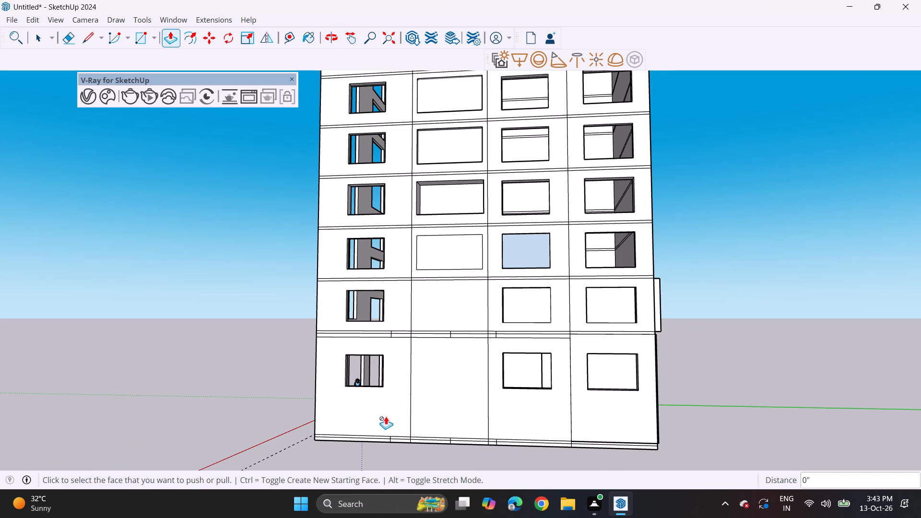
middle_drag(386, 416, 844, 412)
middle_drag(526, 378, 565, 374)
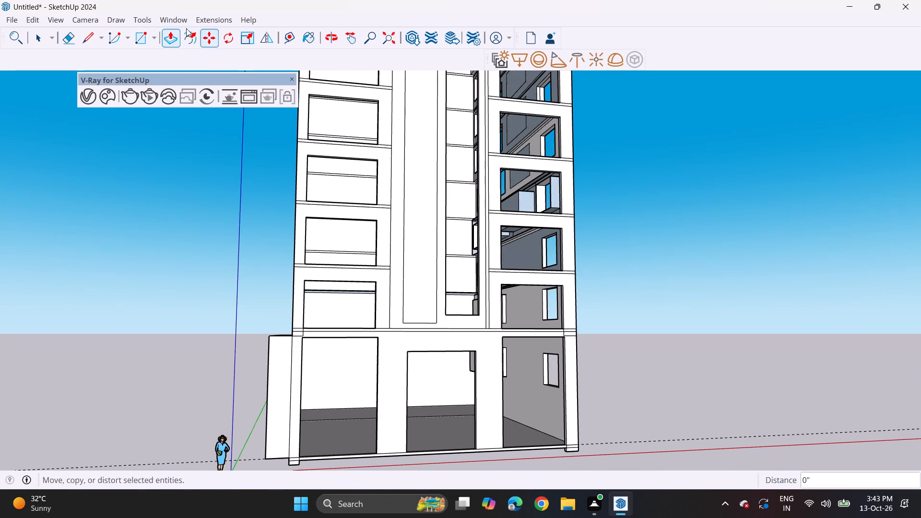
drag(140, 36, 157, 43)
scroll(507, 365, up, 2)
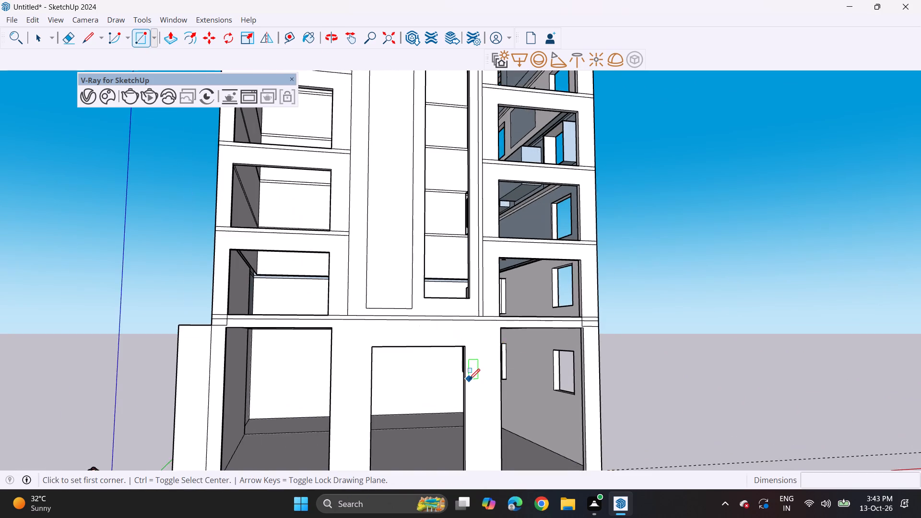
scroll(469, 379, up, 1)
middle_click(469, 379)
scroll(462, 383, up, 3)
scroll(421, 391, up, 3)
middle_drag(406, 392, 565, 383)
scroll(482, 385, up, 1)
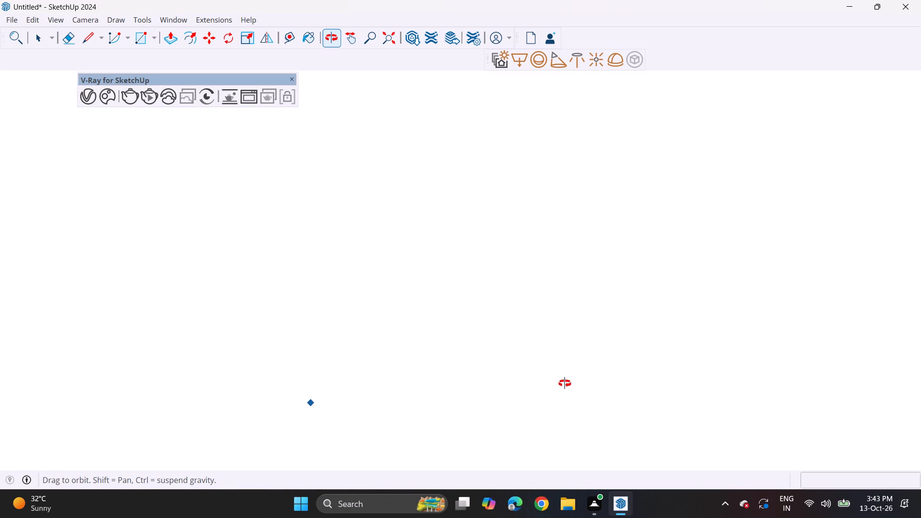
middle_drag(565, 383, 490, 388)
scroll(550, 370, up, 3)
middle_drag(544, 369, 672, 383)
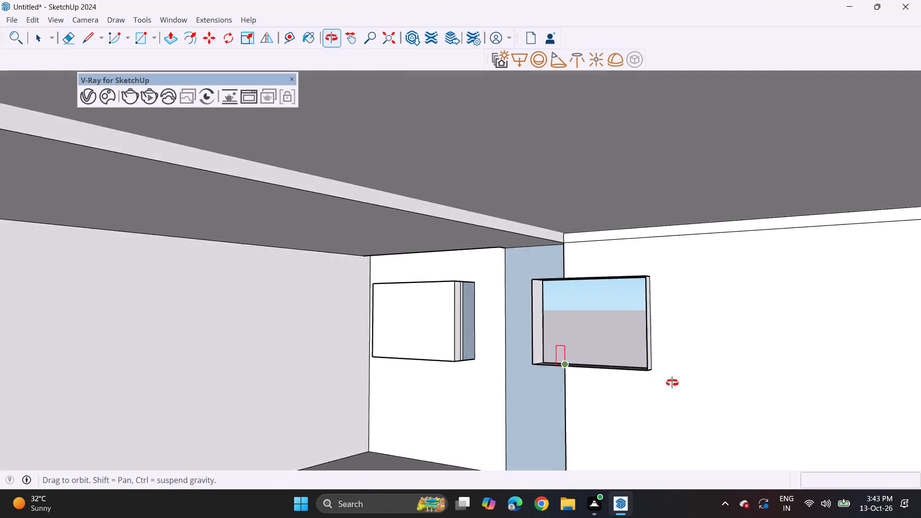
middle_drag(672, 383, 673, 374)
shift+middle_drag(640, 410, 520, 401)
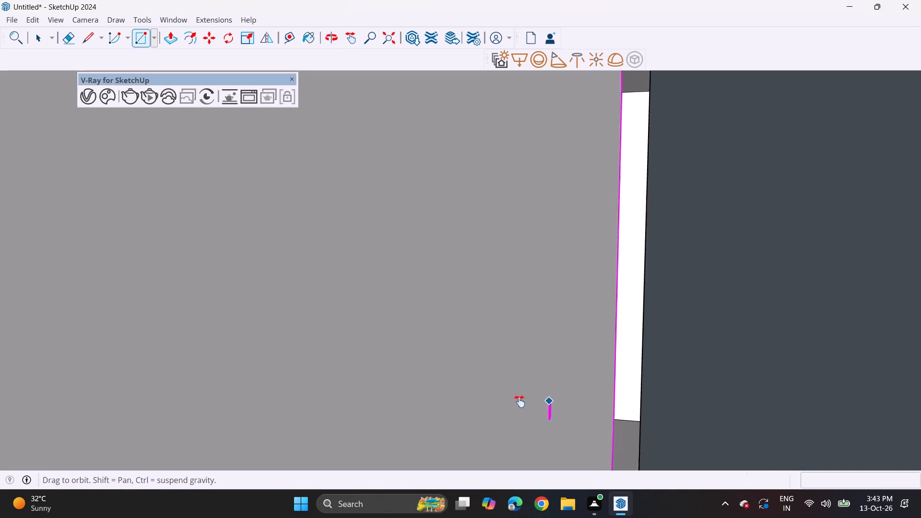
shift+middle_drag(520, 401, 81, 489)
middle_drag(652, 382, 121, 370)
middle_drag(387, 365, 479, 374)
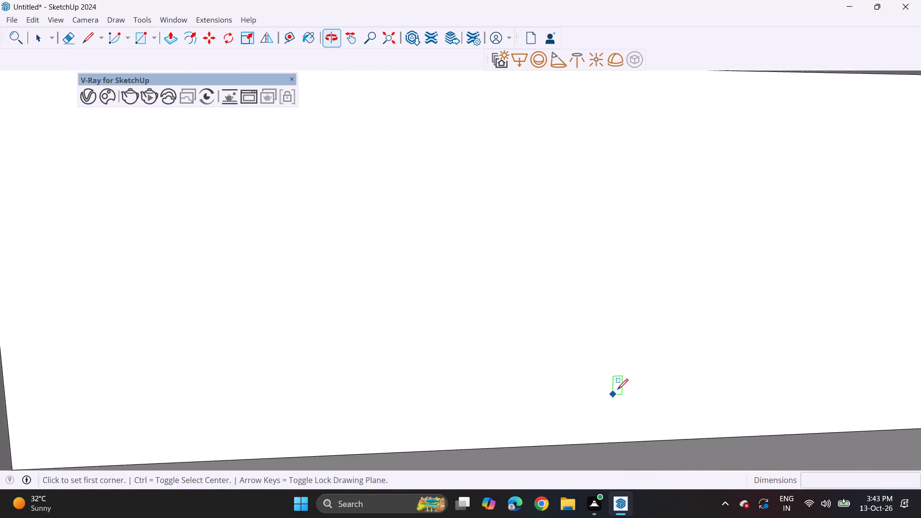
shift+middle_drag(617, 389, 225, 386)
middle_drag(250, 378, 378, 386)
shift+middle_drag(572, 389, 168, 336)
scroll(185, 328, down, 3)
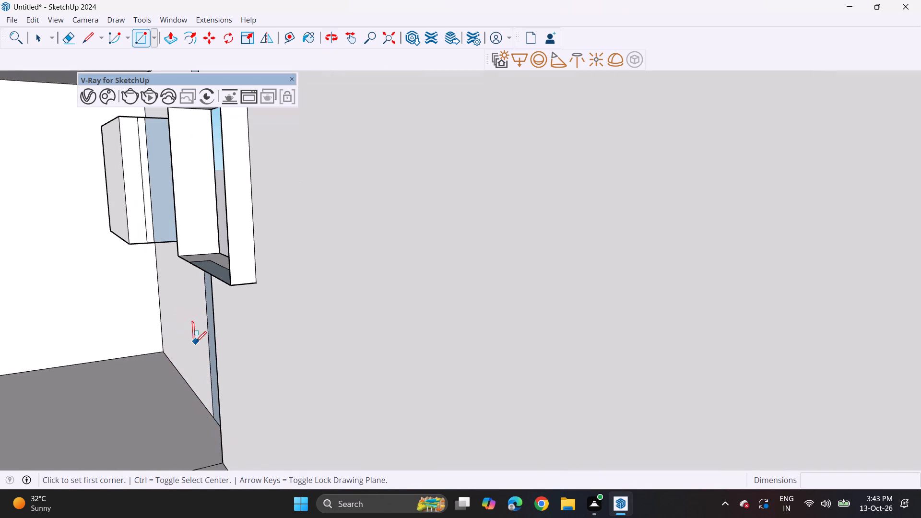
middle_drag(196, 342, 314, 345)
scroll(340, 343, down, 1)
middle_drag(381, 359, 296, 341)
scroll(295, 342, down, 1)
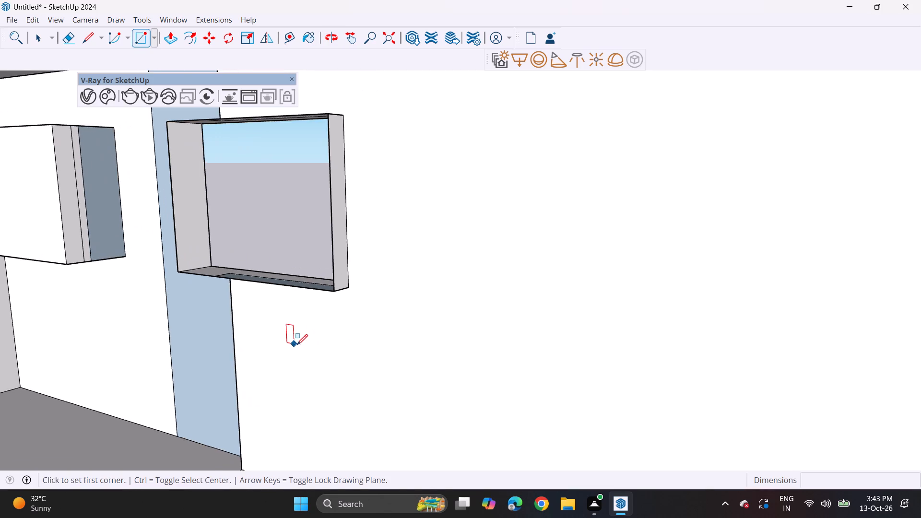
scroll(301, 344, down, 2)
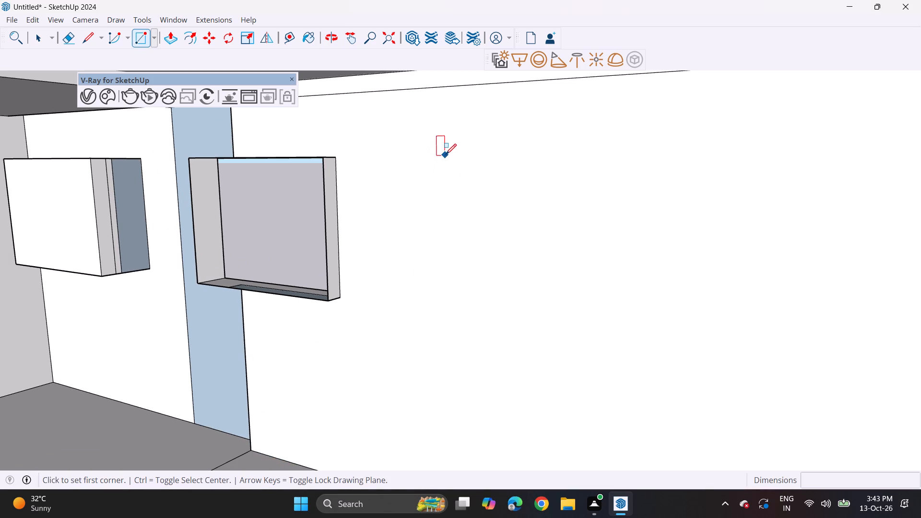
click(446, 154)
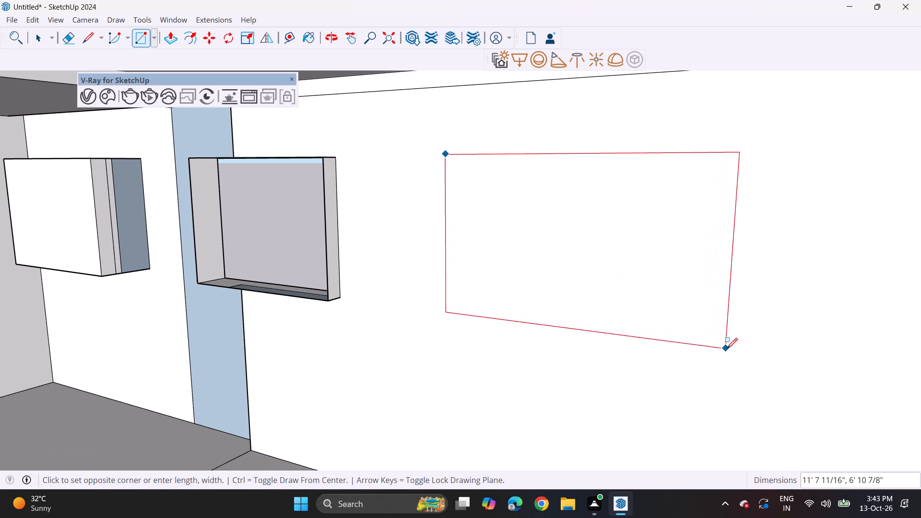
click(727, 349)
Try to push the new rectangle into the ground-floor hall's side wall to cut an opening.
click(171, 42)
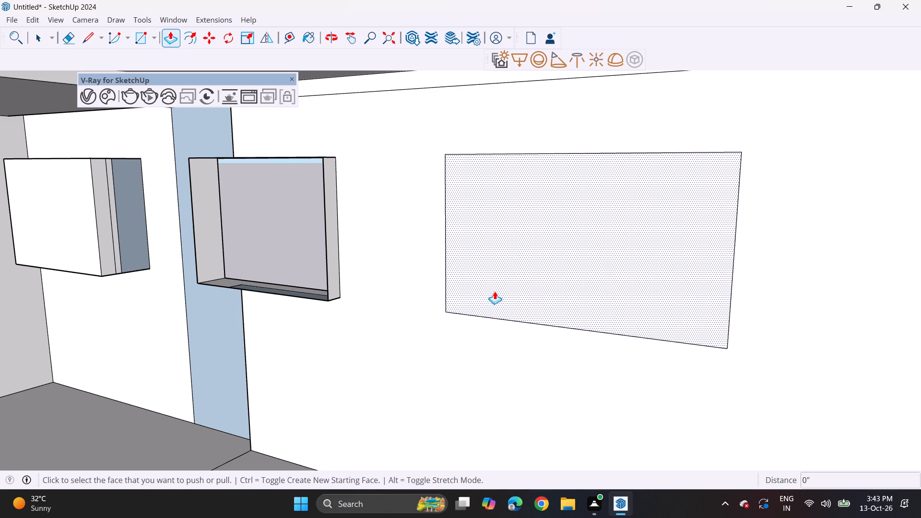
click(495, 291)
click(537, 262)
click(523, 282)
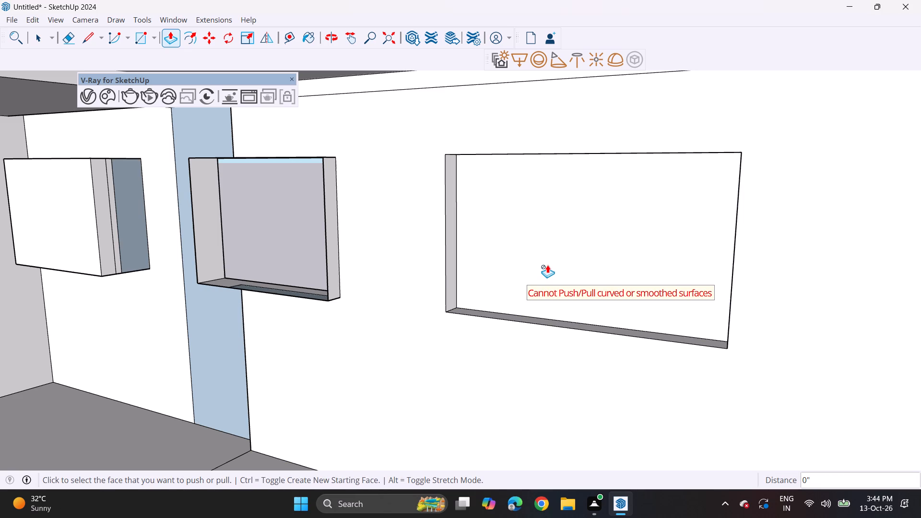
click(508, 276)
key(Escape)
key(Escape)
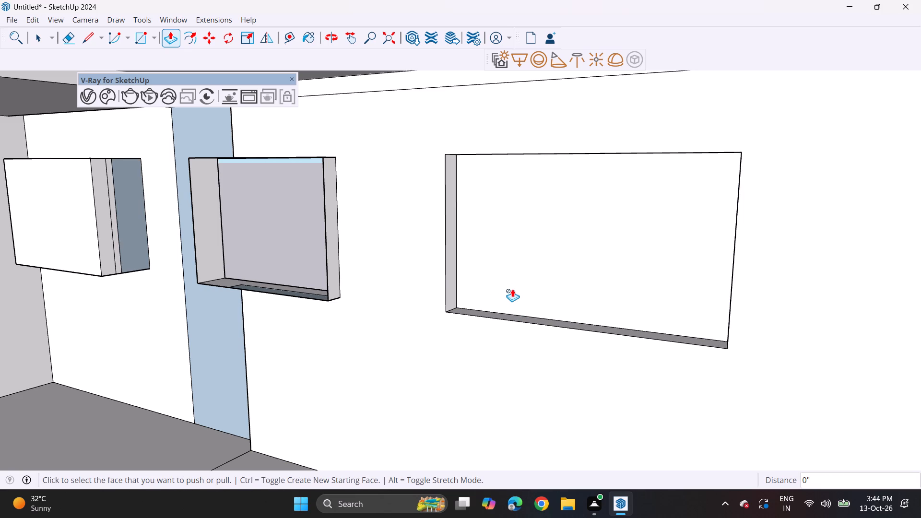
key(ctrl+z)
Pull the rectangle out from the inner side wall into the ground-floor hall.
click(508, 295)
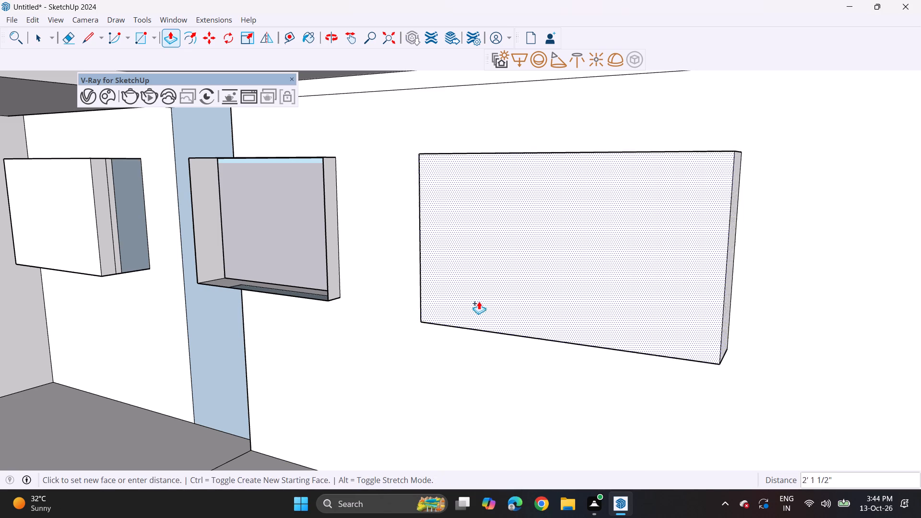
click(464, 306)
Draw a rectangle about 11' 9" wide and 6' 2" high on the outer face of the side wall's ground-floor blank bay.
middle_drag(732, 278, 350, 309)
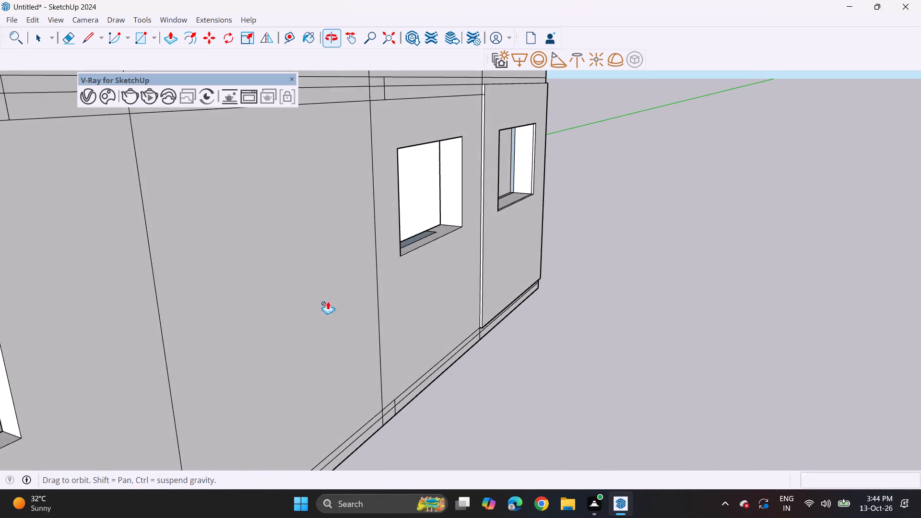
scroll(320, 296, down, 8)
shift+middle_drag(283, 343, 490, 323)
middle_drag(451, 333, 545, 283)
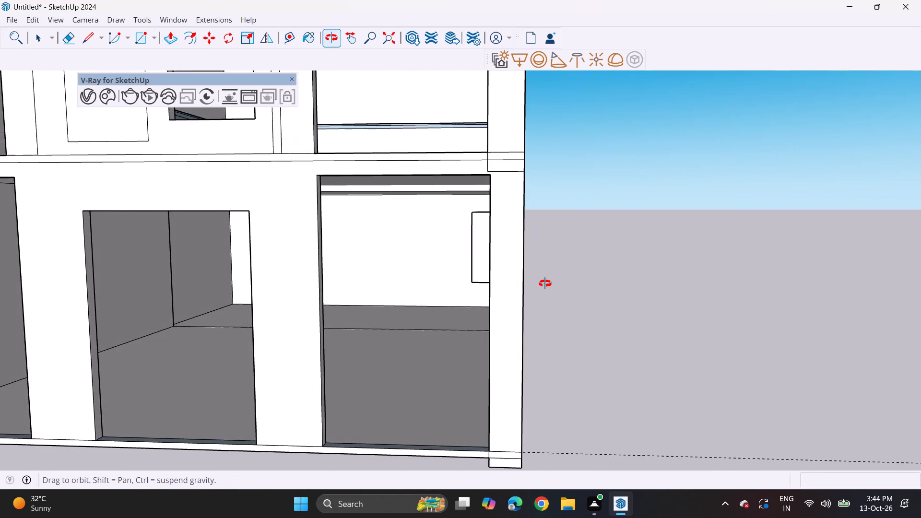
middle_drag(545, 283, 212, 272)
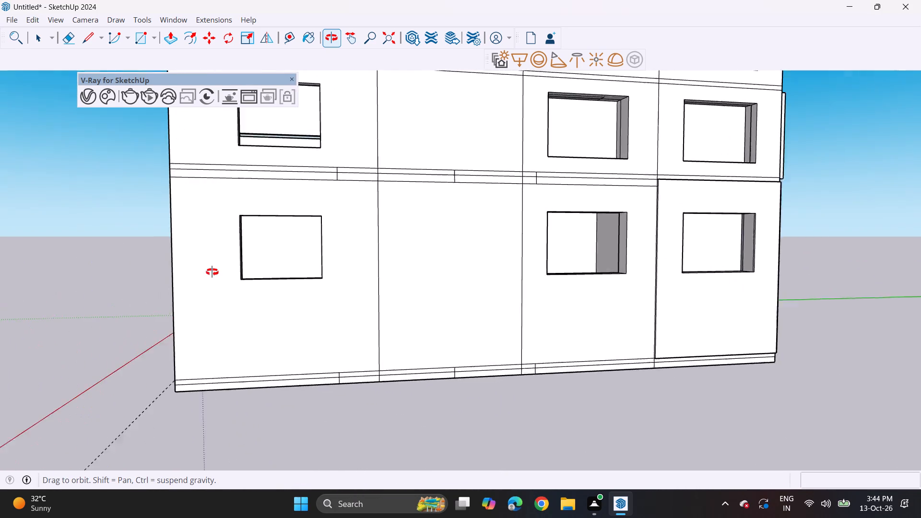
middle_drag(212, 272, 159, 287)
click(146, 35)
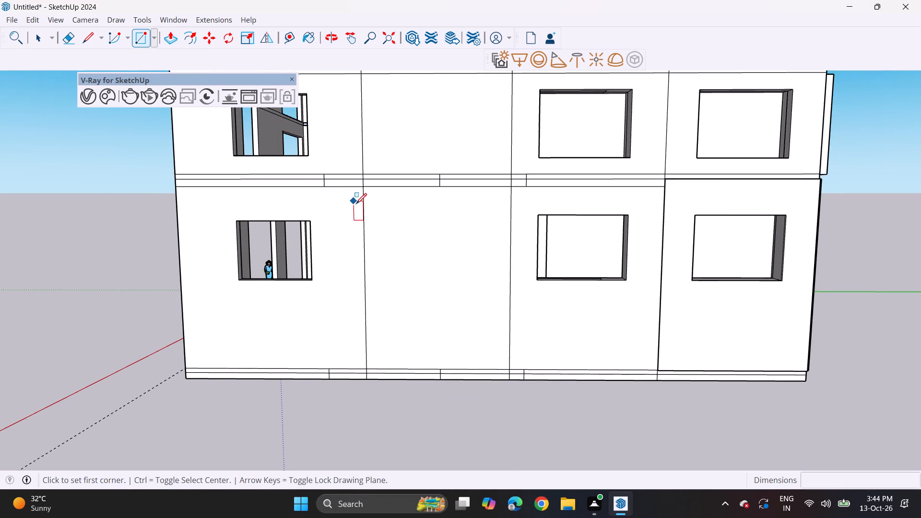
drag(379, 219, 385, 226)
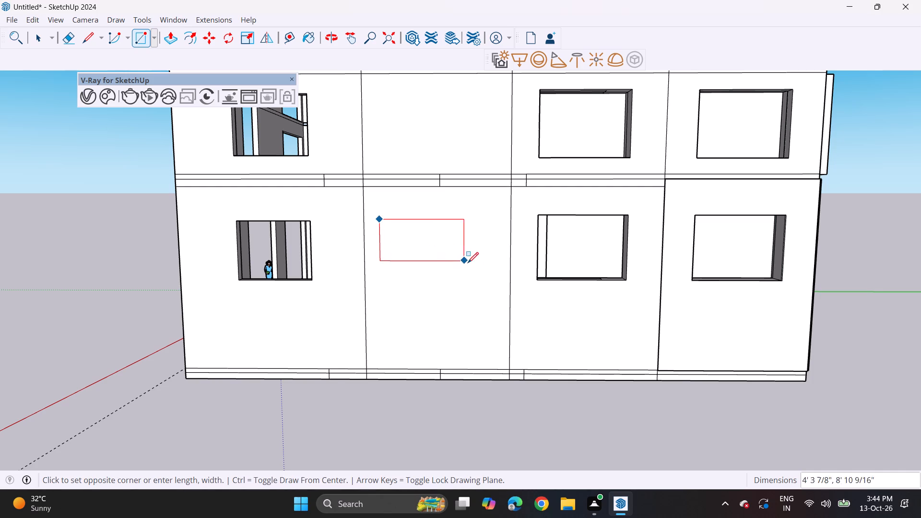
click(493, 279)
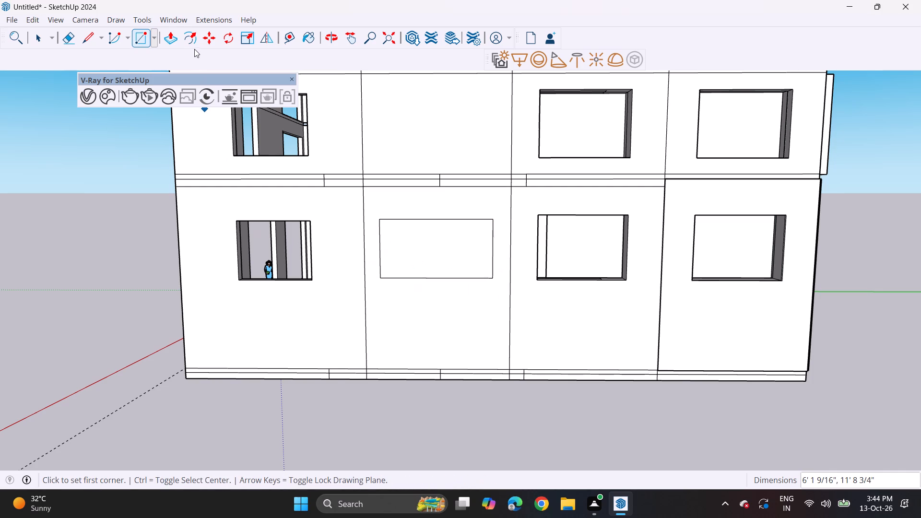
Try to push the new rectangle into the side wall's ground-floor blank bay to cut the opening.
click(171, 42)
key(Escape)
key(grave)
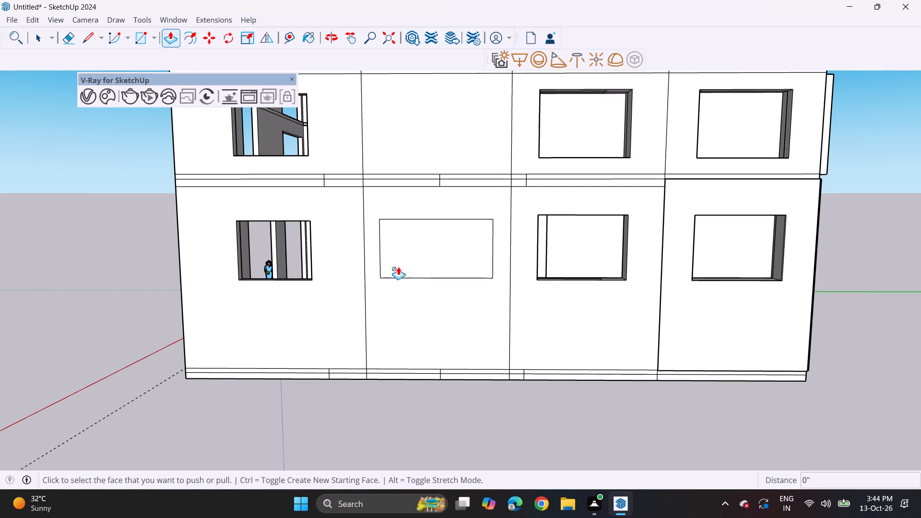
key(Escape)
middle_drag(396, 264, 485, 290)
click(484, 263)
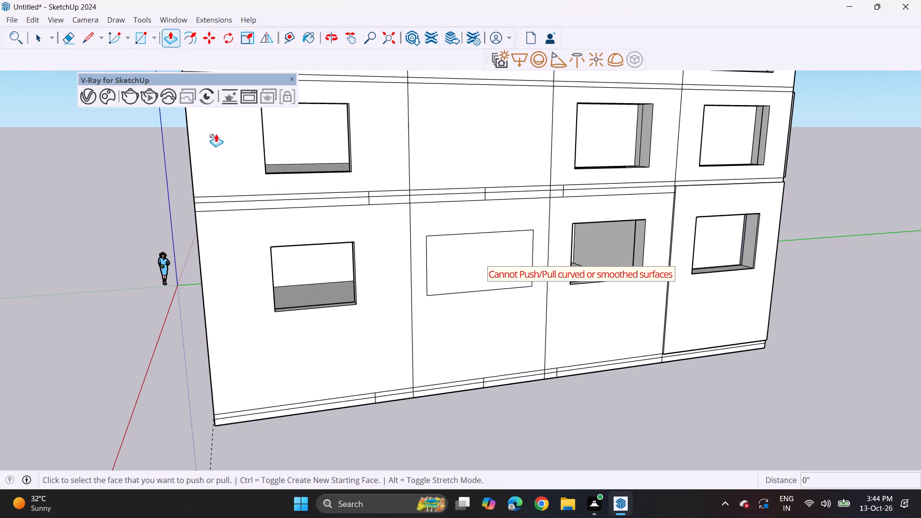
Redraw the blank bay's outline with a rectangle of about 19' 3" by 15' 2", from its upper corner to the opposite lower corner.
drag(145, 35, 153, 41)
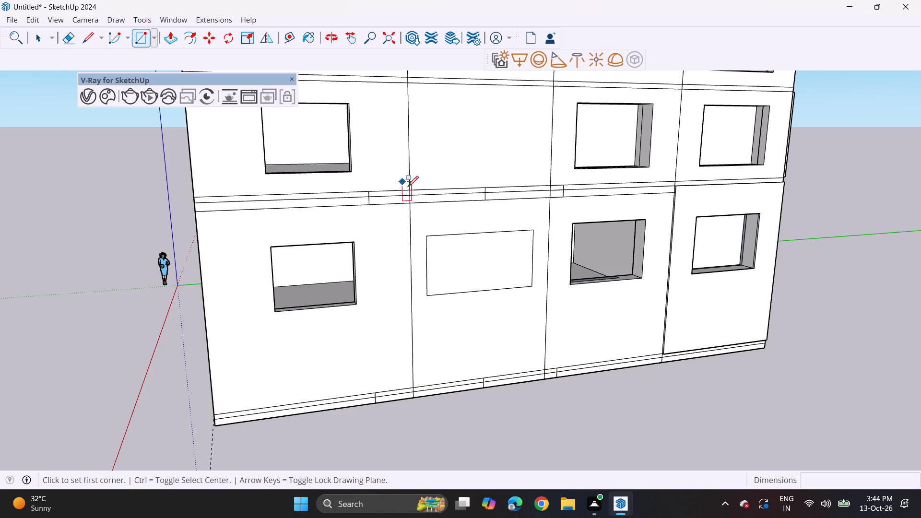
click(411, 205)
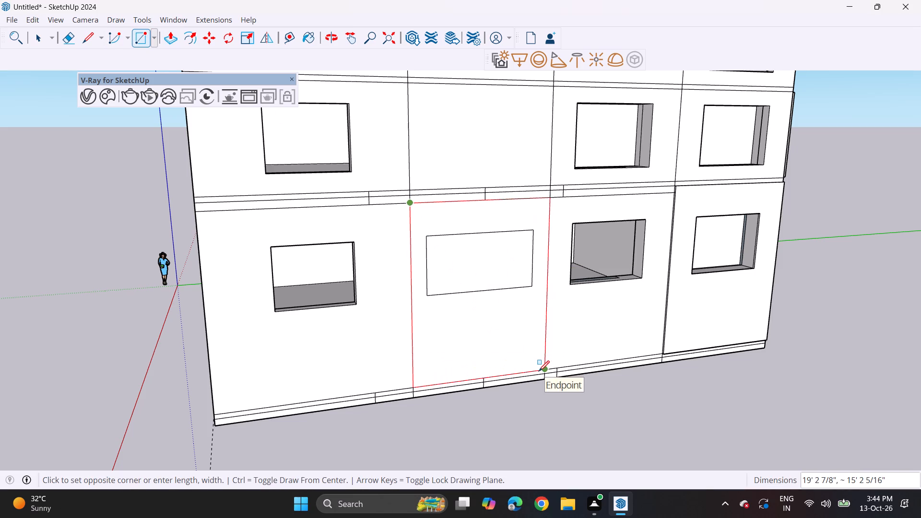
click(539, 371)
drag(178, 32, 185, 38)
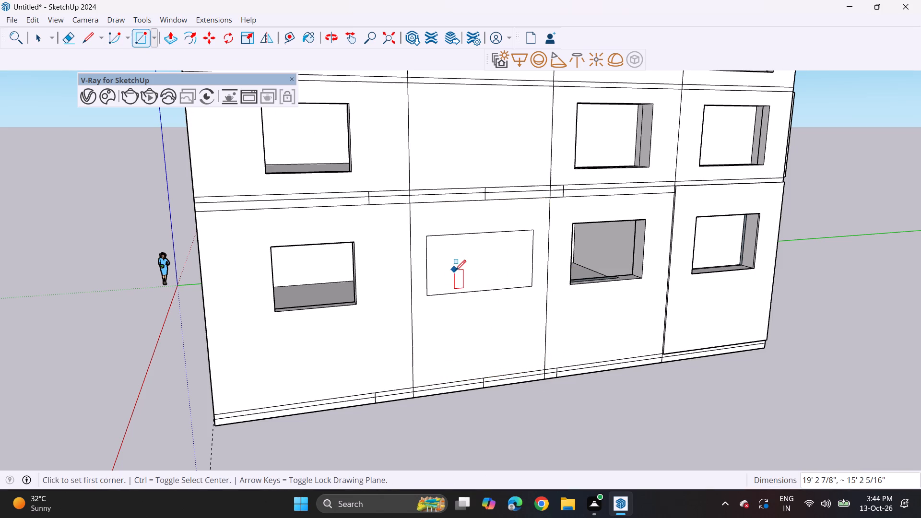
key(Escape)
key(Escape)
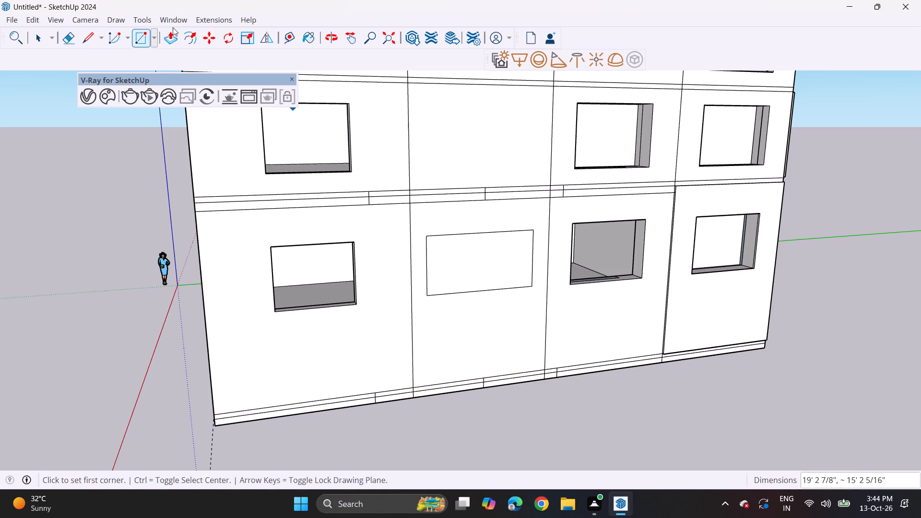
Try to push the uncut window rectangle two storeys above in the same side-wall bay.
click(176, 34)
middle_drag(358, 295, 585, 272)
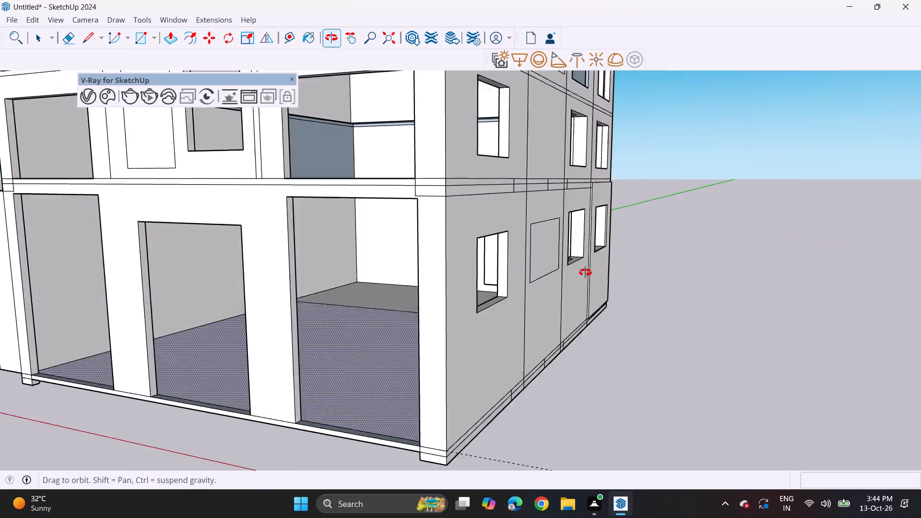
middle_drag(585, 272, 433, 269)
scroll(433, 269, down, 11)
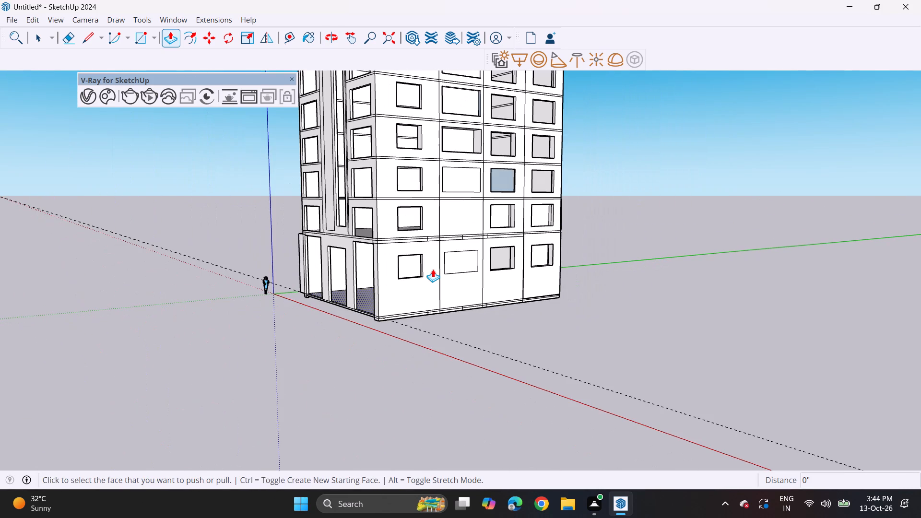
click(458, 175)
Push in the projecting ground-floor face of the windowless side wall, and align the remaining wall face with the front corner.
shift+middle_drag(449, 89, 484, 210)
middle_drag(423, 265, 517, 227)
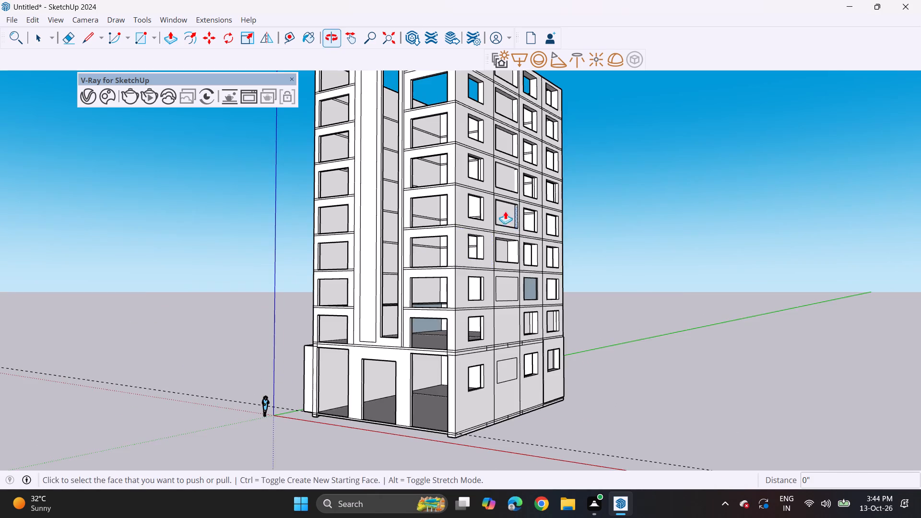
shift+middle_drag(505, 210, 604, 241)
middle_drag(588, 243, 632, 235)
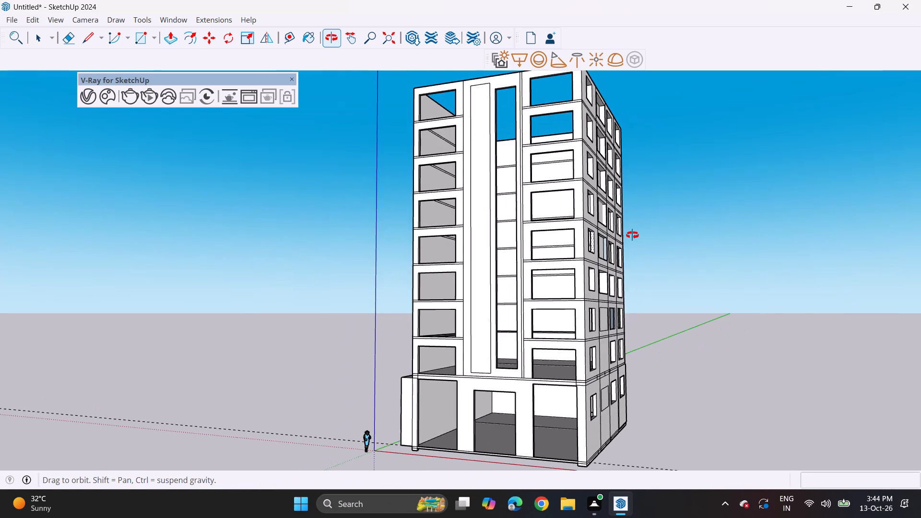
middle_drag(632, 235, 613, 255)
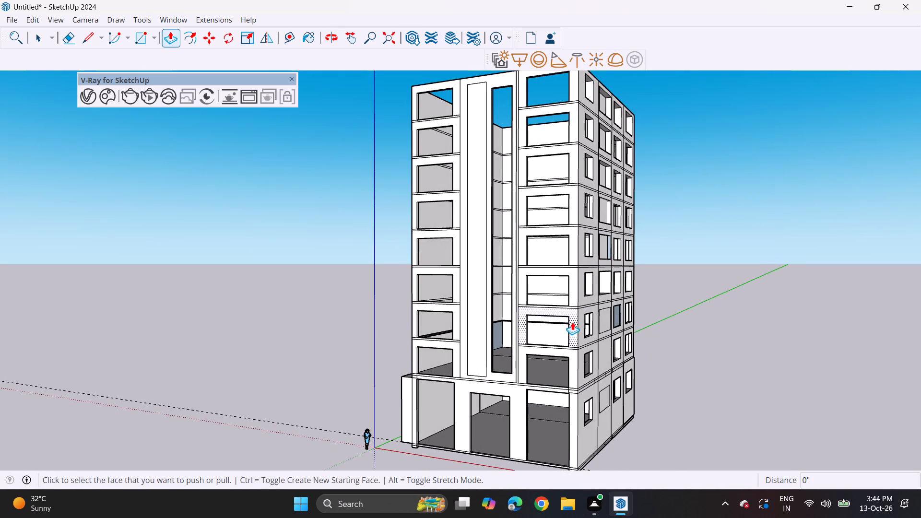
middle_drag(406, 357, 632, 378)
click(422, 401)
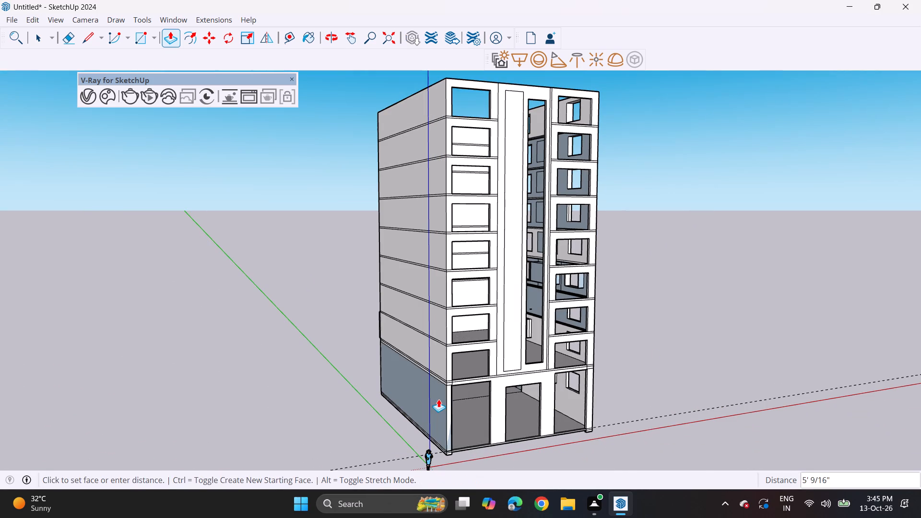
click(446, 421)
middle_drag(446, 421, 452, 406)
click(437, 407)
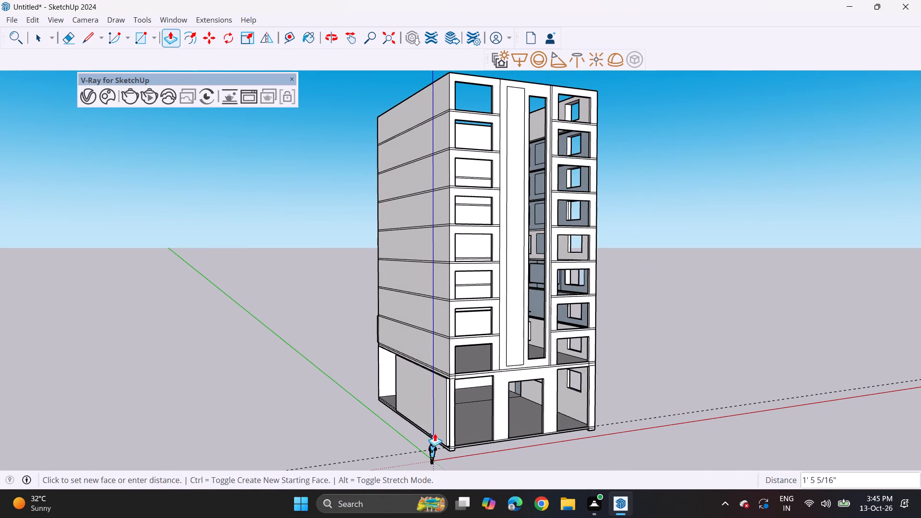
click(450, 449)
Pull the ground-floor side wall's end face about 21' 7" to the rear corner, closing the open bay.
middle_drag(415, 414, 535, 360)
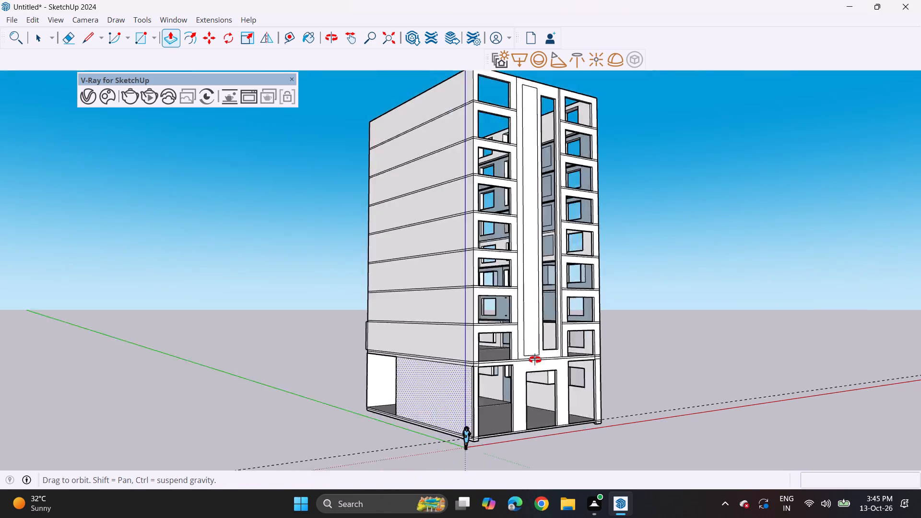
middle_drag(535, 360, 524, 468)
scroll(415, 415, up, 2)
middle_drag(394, 378, 392, 374)
scroll(394, 378, up, 4)
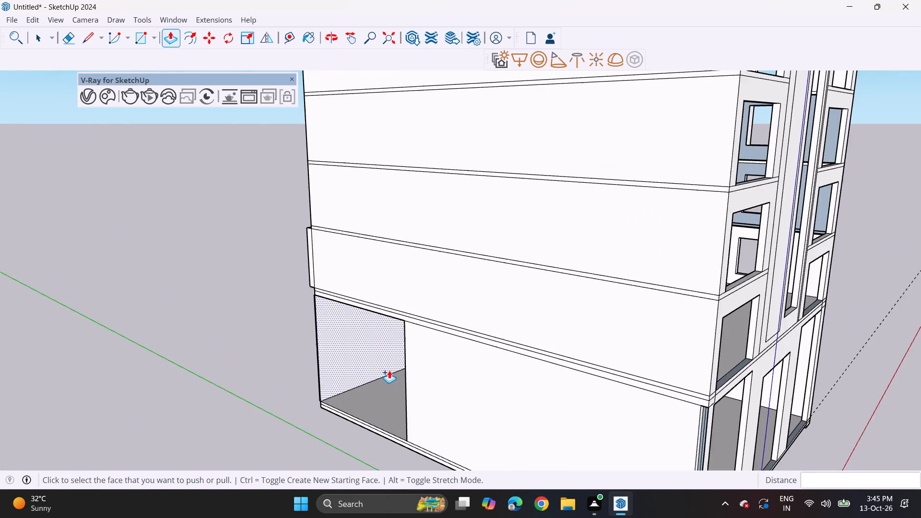
scroll(389, 370, up, 6)
middle_drag(366, 390, 649, 353)
scroll(379, 386, up, 1)
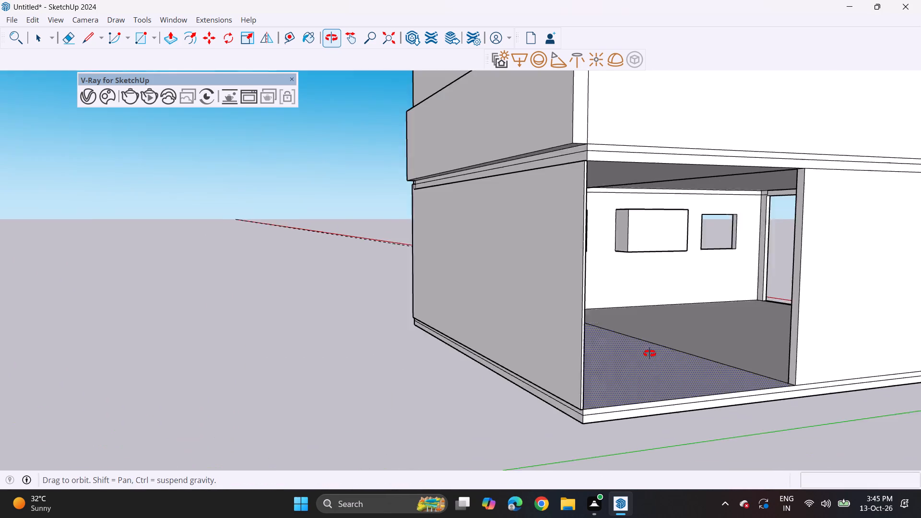
middle_drag(649, 353, 667, 352)
click(791, 354)
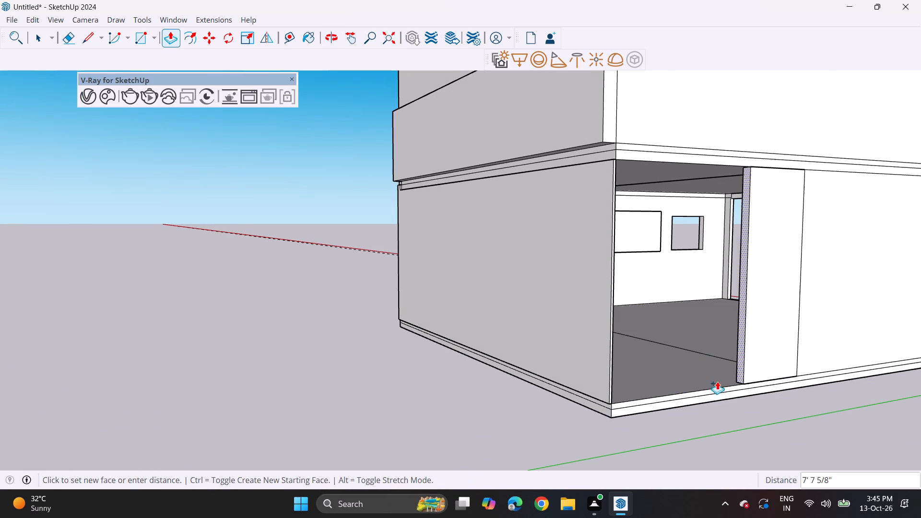
click(614, 400)
Examine the front facade's openings and the floor bands where they meet the central vertical shaft.
middle_drag(689, 382, 344, 333)
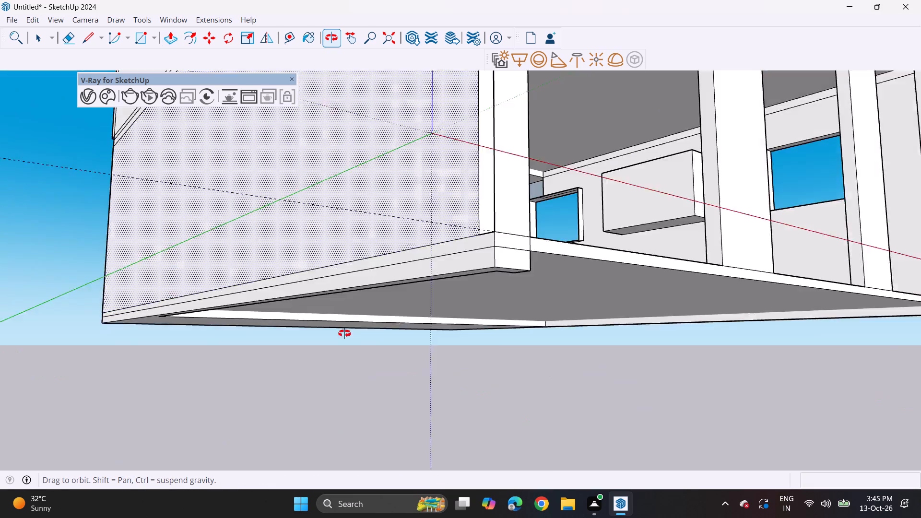
middle_drag(344, 333, 271, 377)
scroll(253, 297, down, 6)
shift+middle_drag(382, 302, 475, 332)
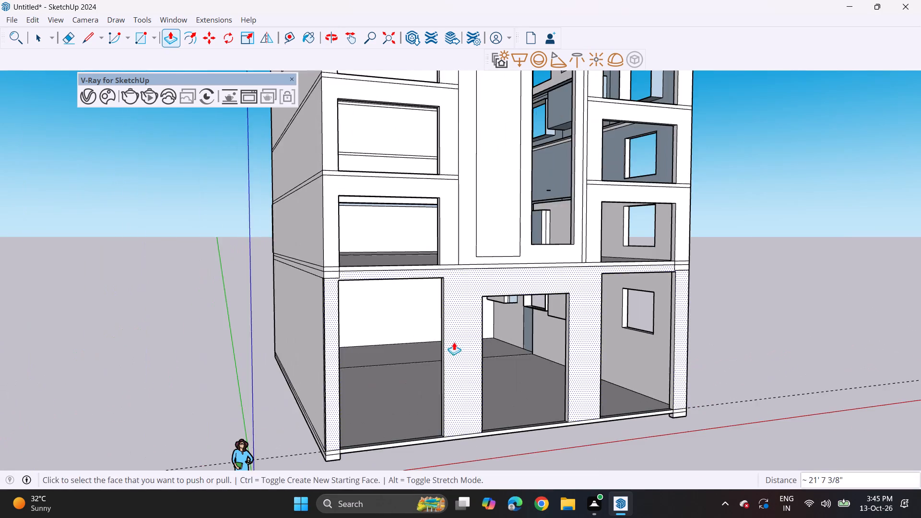
middle_drag(443, 342, 386, 344)
scroll(393, 286, down, 7)
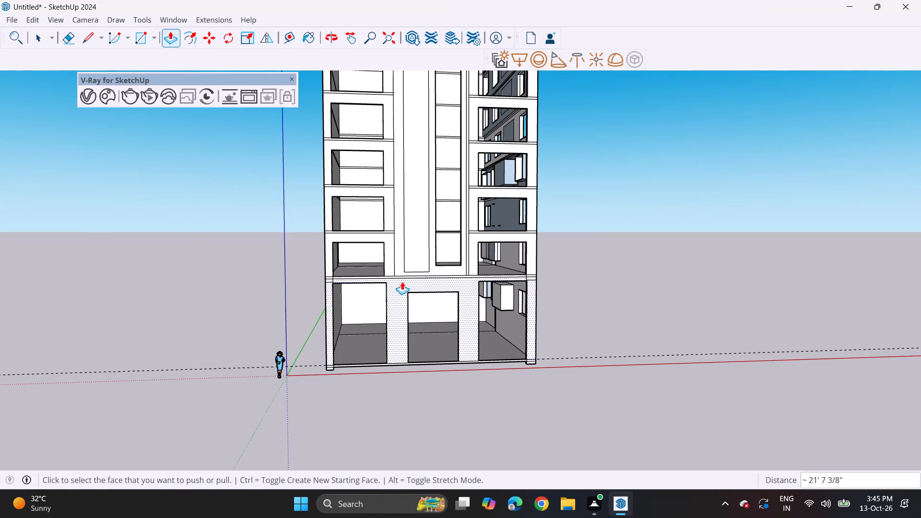
shift+middle_drag(409, 282, 469, 313)
middle_drag(464, 308, 414, 314)
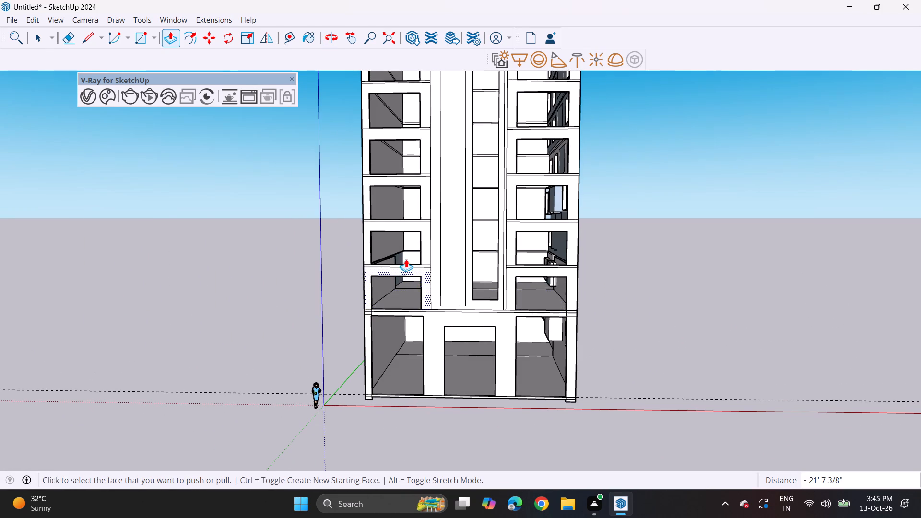
scroll(408, 218, up, 3)
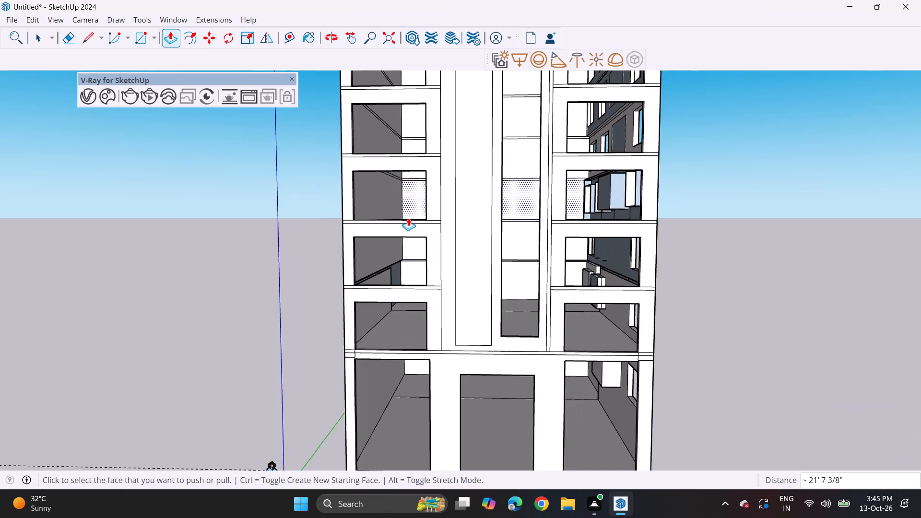
scroll(433, 241, up, 14)
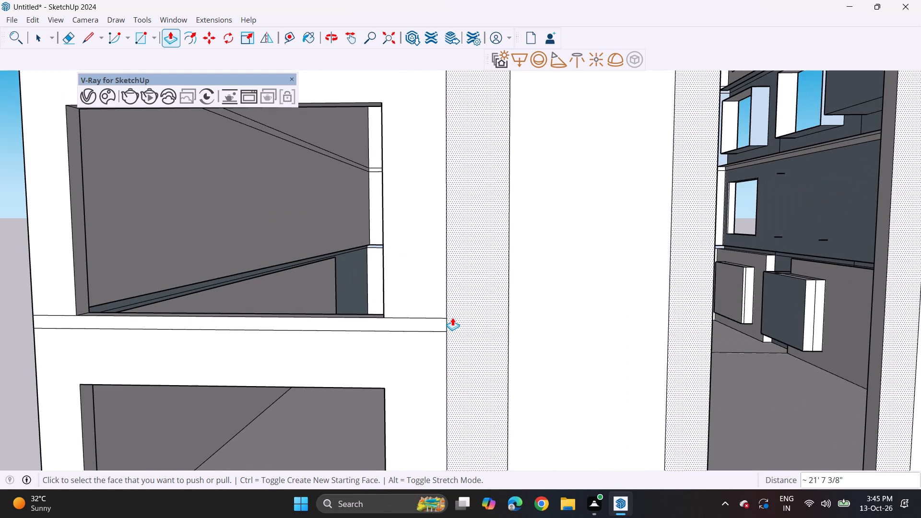
scroll(452, 318, down, 5)
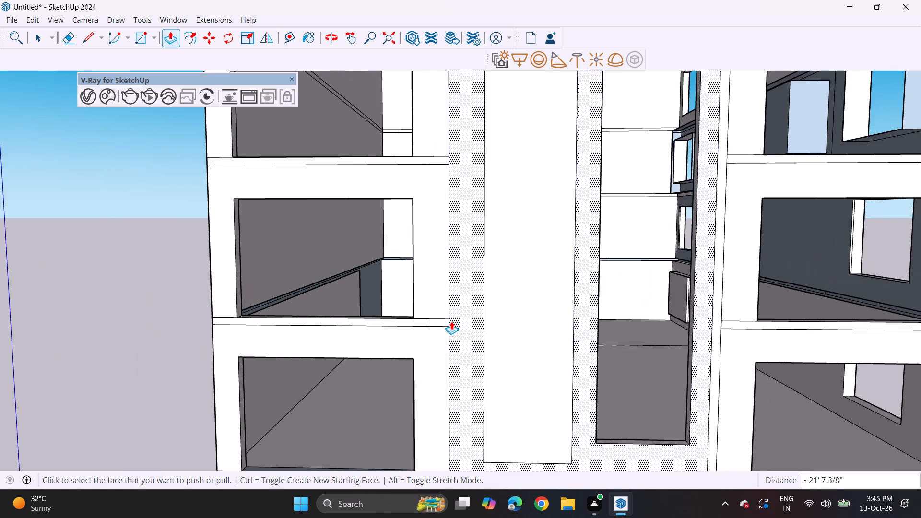
scroll(451, 321, down, 2)
Draw a 20' 6" vertical line beside the facade's left-hand openings, from the band above the ground floor up two storeys.
shift+middle_drag(451, 321, 374, 258)
scroll(371, 258, down, 2)
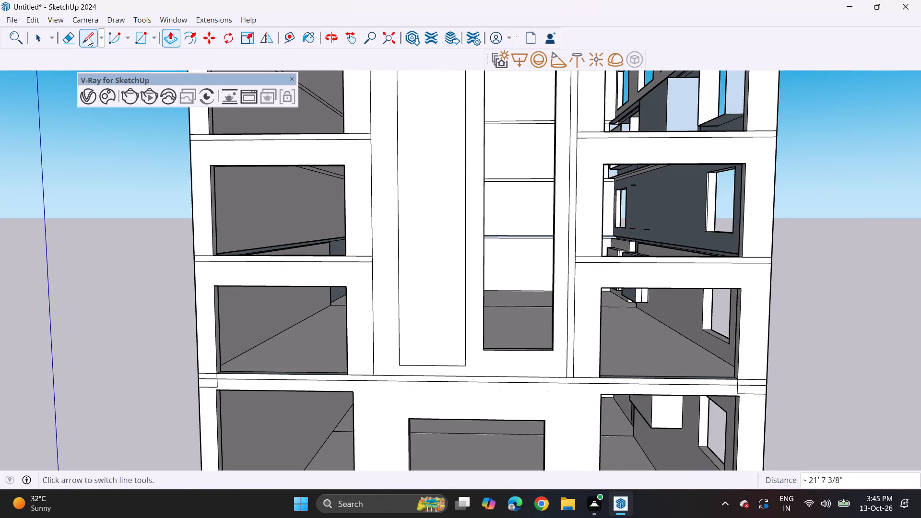
click(88, 37)
scroll(279, 235, up, 2)
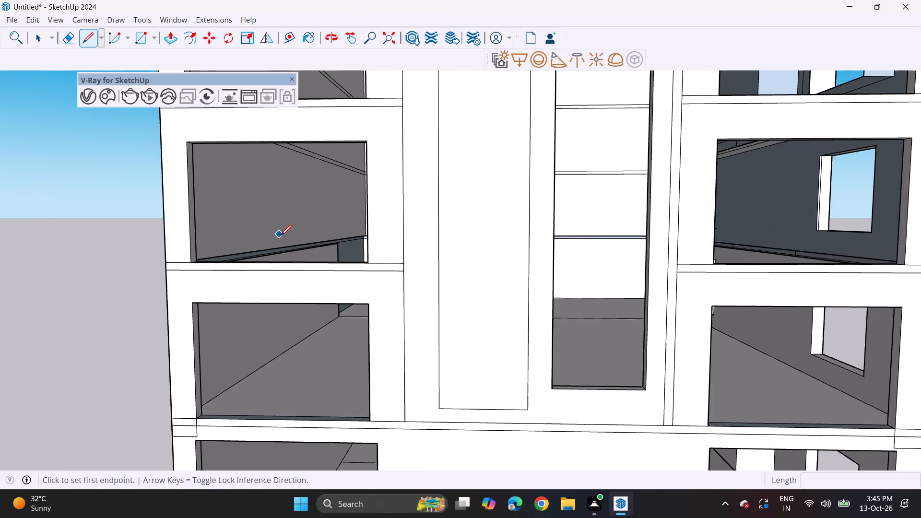
click(378, 420)
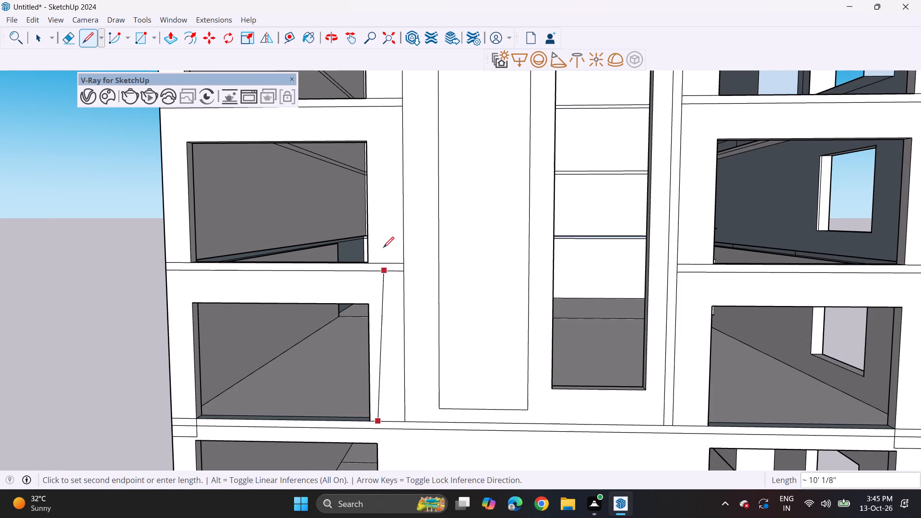
shift+middle_drag(383, 247, 383, 334)
scroll(383, 321, up, 1)
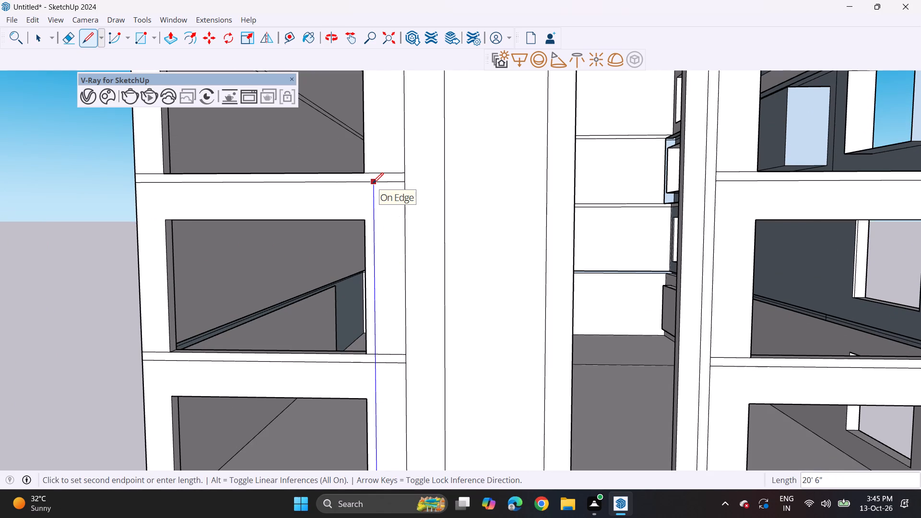
click(373, 183)
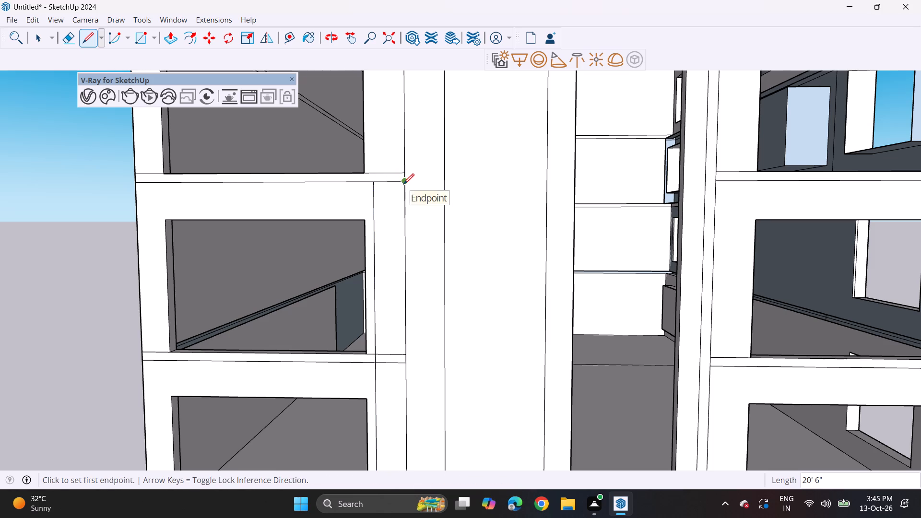
Extend both edges of the floor band at the line's upper end about 2' 3" across to the tall central rectangle.
click(403, 184)
click(443, 182)
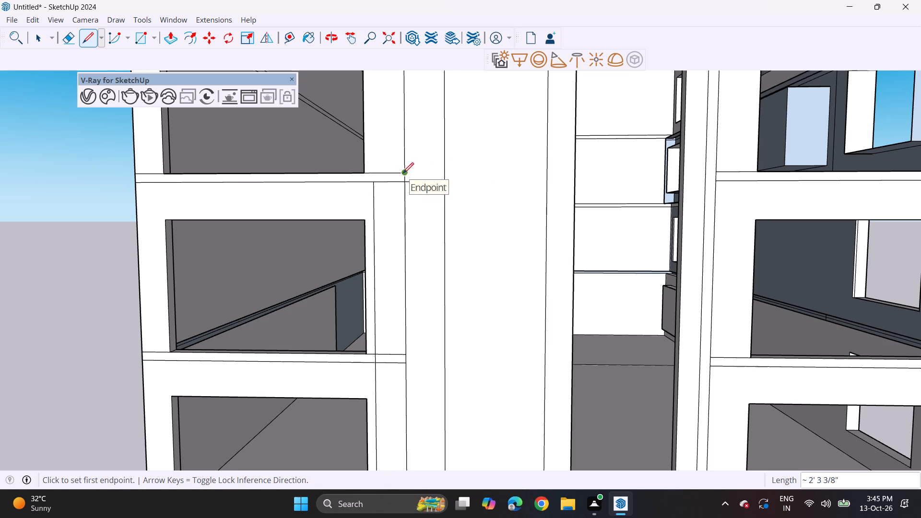
drag(403, 173, 415, 175)
click(444, 172)
Draw a second 20' 6" vertical line beside the left-hand openings, from the extended band up to the band two storeys higher.
shift+middle_drag(424, 159, 422, 209)
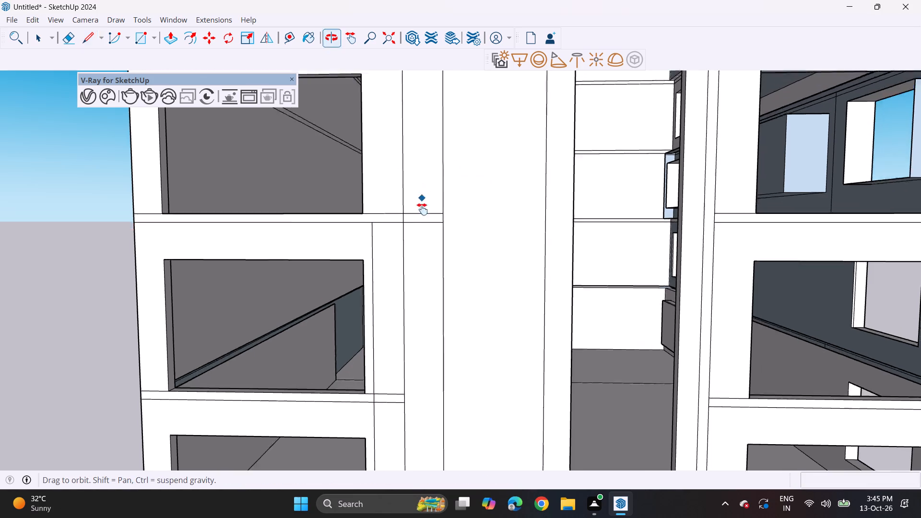
shift+middle_drag(422, 209, 426, 320)
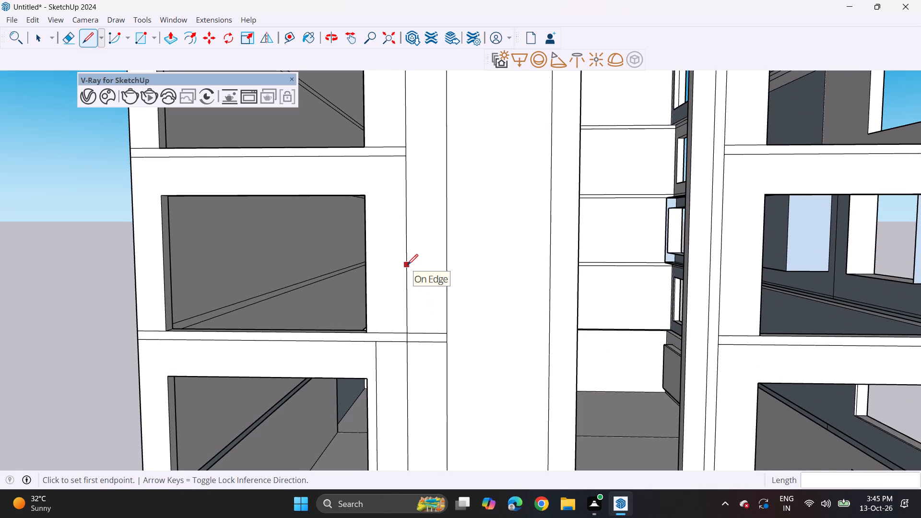
scroll(407, 265, down, 4)
click(386, 315)
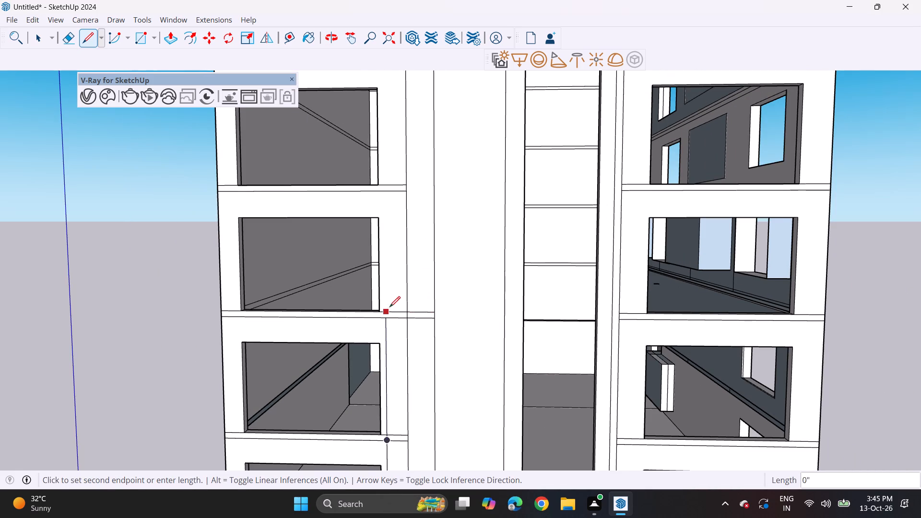
scroll(384, 196, down, 2)
shift+middle_drag(387, 189, 386, 409)
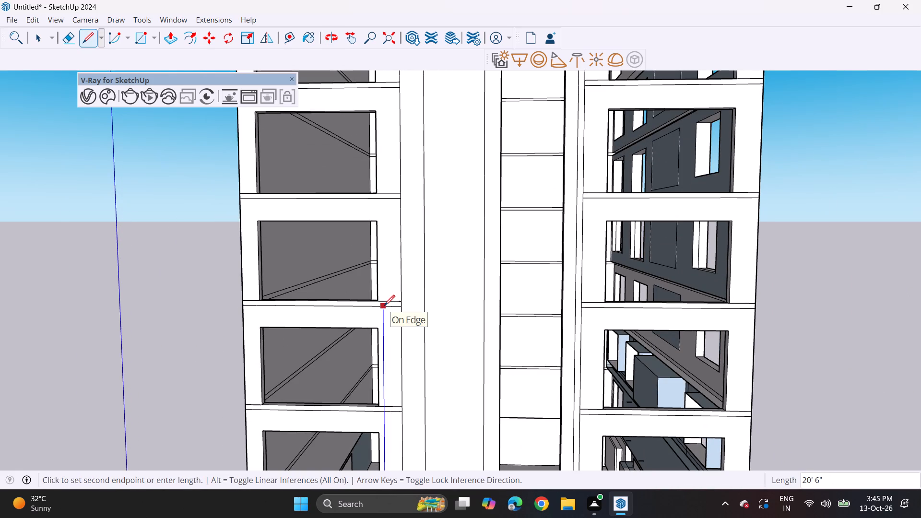
click(384, 306)
Extend both edges of this higher floor band about 2' 3" across to the tall central rectangle.
click(398, 308)
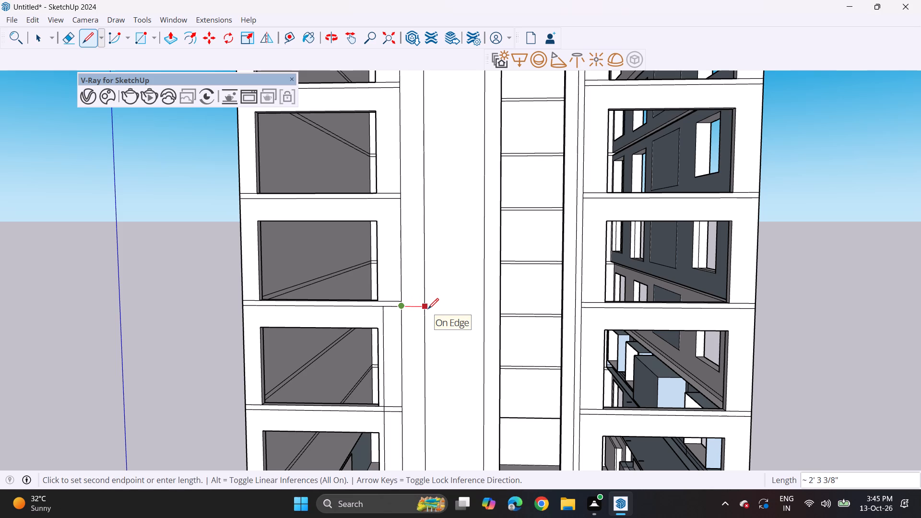
click(428, 309)
drag(401, 301, 409, 301)
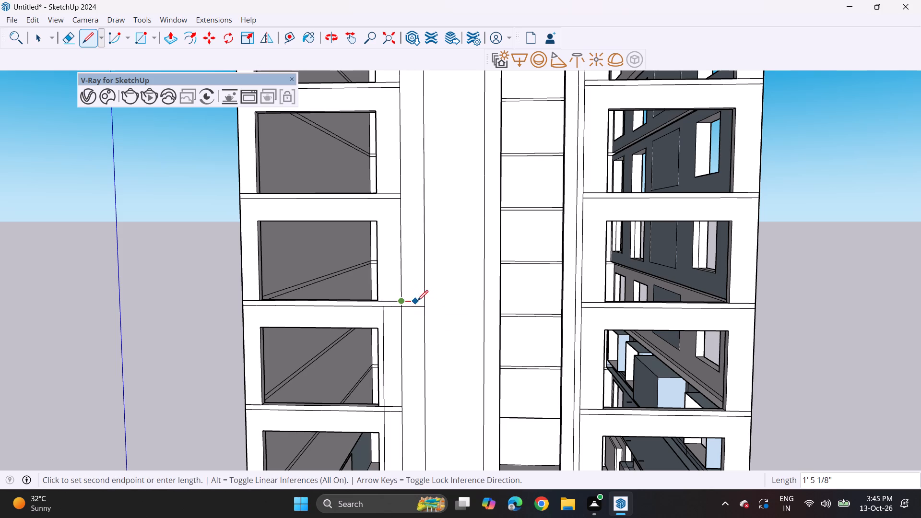
click(425, 300)
Draw a third vertical line beside the left-hand openings, spanning two storeys up to the band below the second-highest opening.
shift+middle_drag(407, 293, 432, 406)
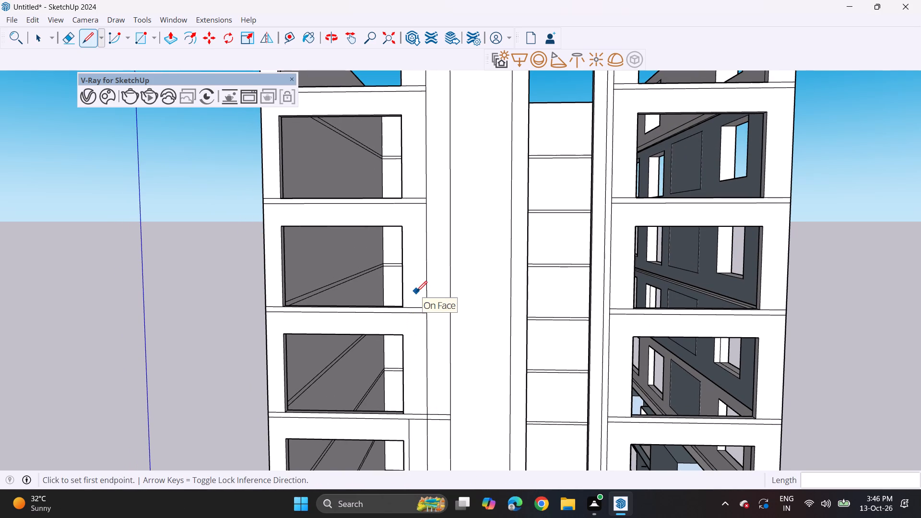
scroll(414, 272, down, 1)
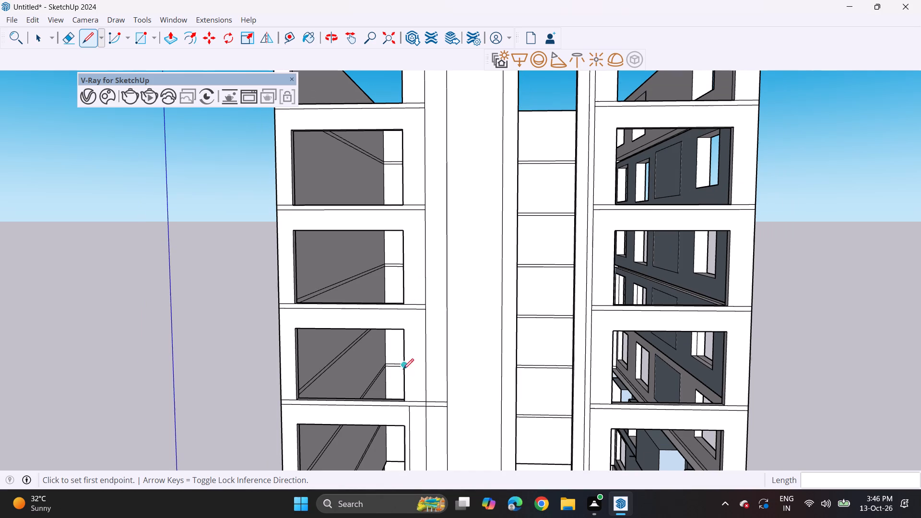
scroll(411, 399, up, 5)
click(410, 403)
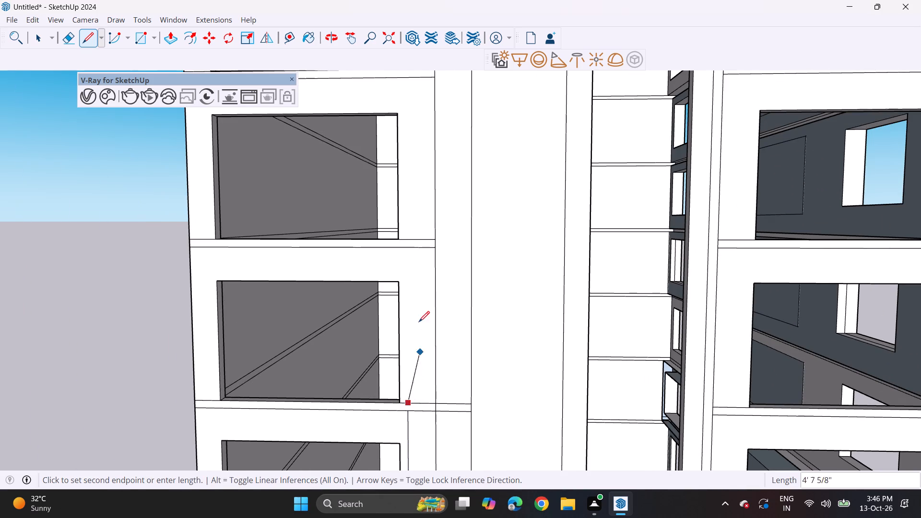
shift+middle_drag(417, 314, 401, 423)
shift+middle_drag(391, 201, 397, 284)
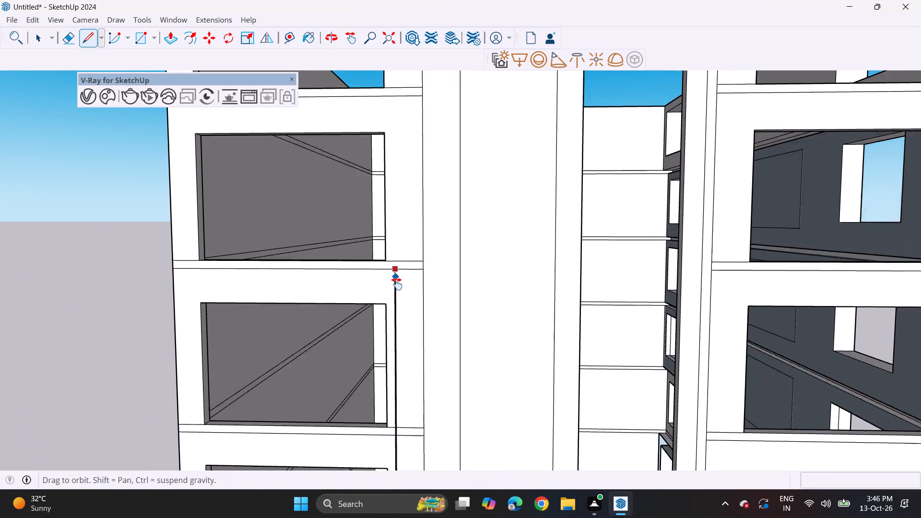
shift+middle_drag(397, 284, 392, 350)
scroll(384, 311, down, 6)
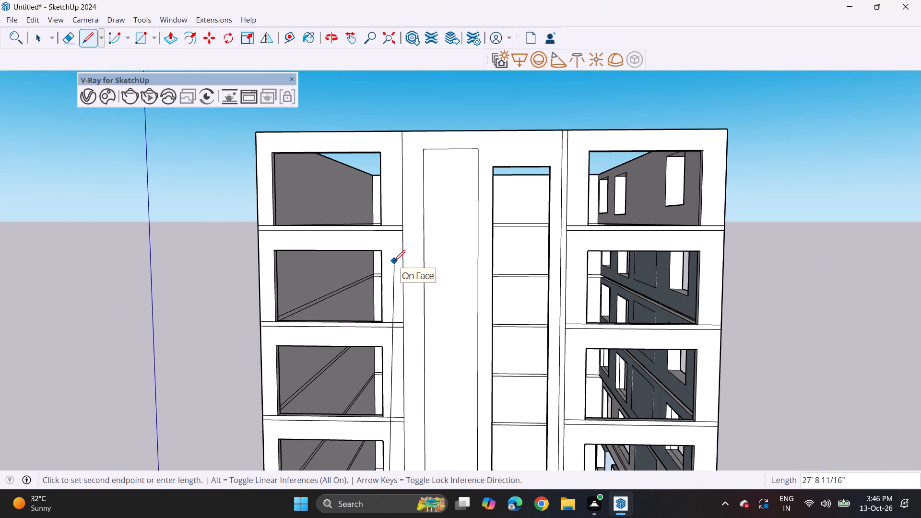
click(387, 329)
Extend both edges of the band below the second-highest left-hand opening about 2' 3" to the tall central rectangle.
click(401, 325)
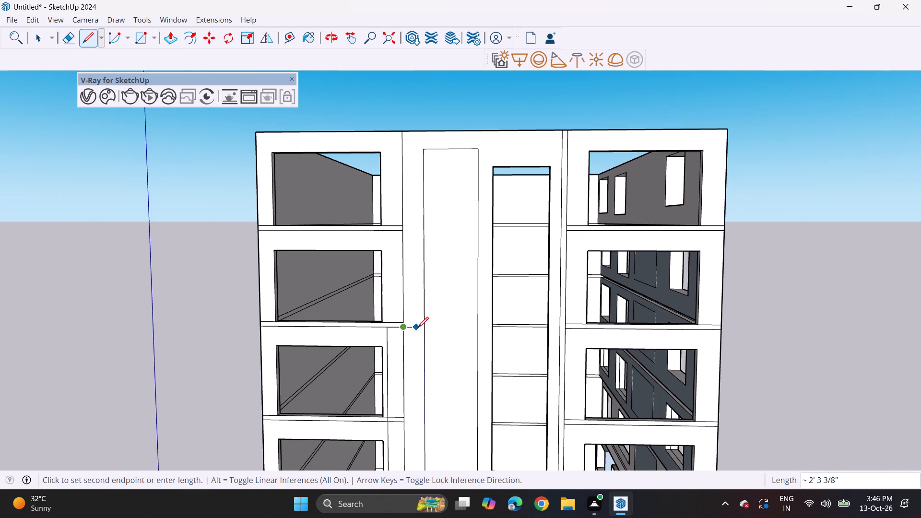
click(425, 329)
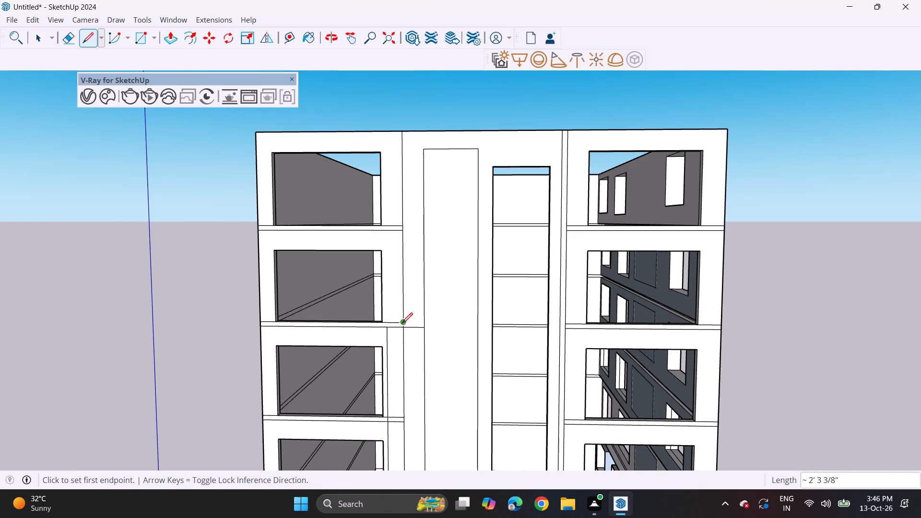
drag(402, 323, 406, 323)
click(424, 318)
Draw vertical lines from the top left-hand opening's inner corner to the roof edge and between the top five openings, 2' 7 15/16" each.
click(379, 152)
click(381, 129)
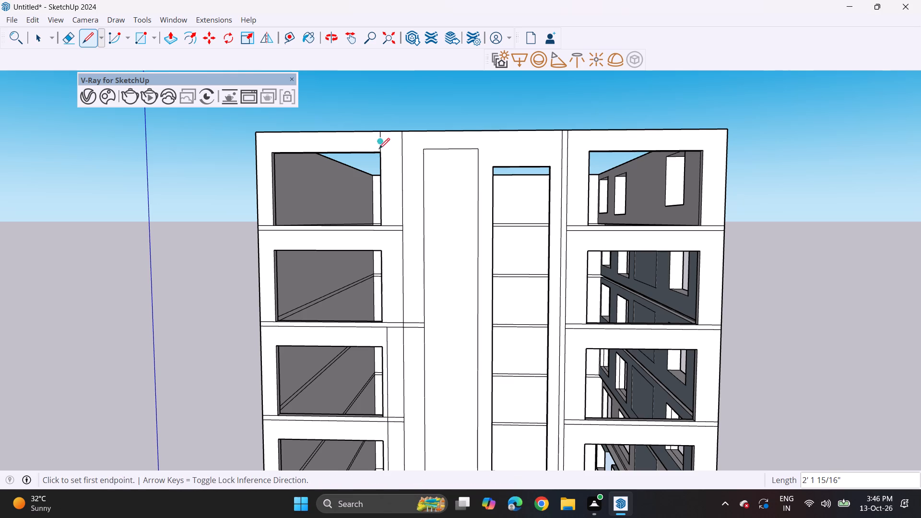
drag(381, 224, 382, 232)
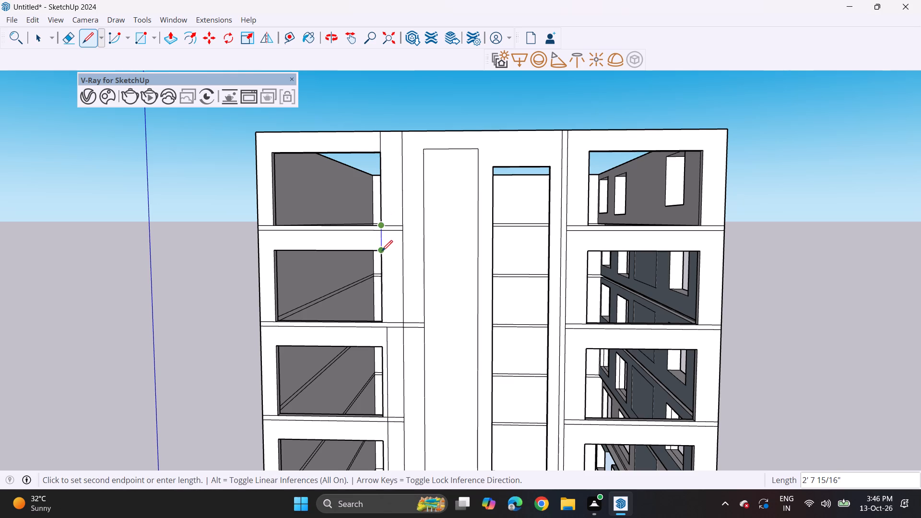
click(382, 251)
drag(380, 320, 380, 325)
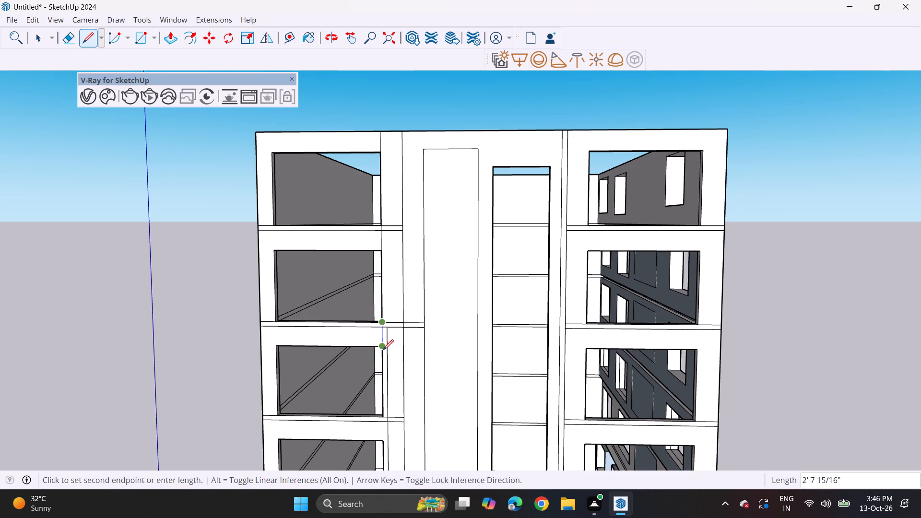
click(383, 350)
shift+middle_drag(388, 365, 389, 247)
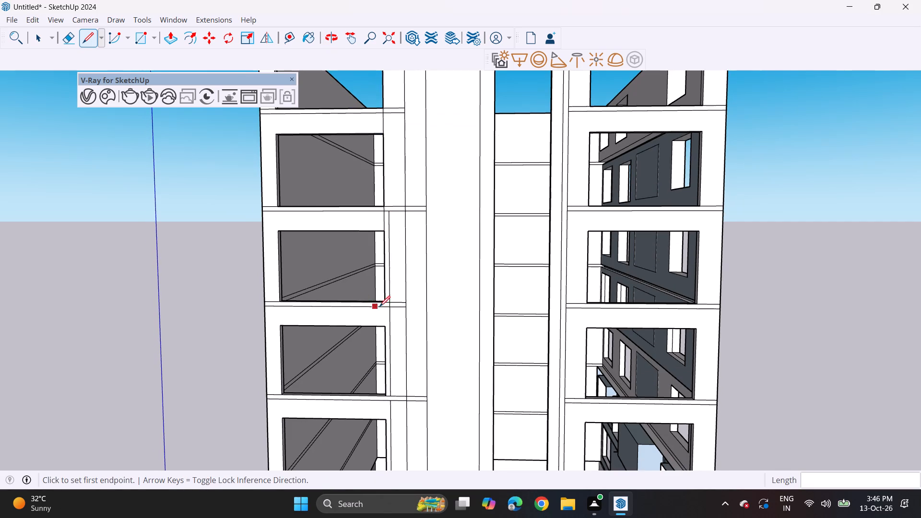
click(386, 303)
click(385, 328)
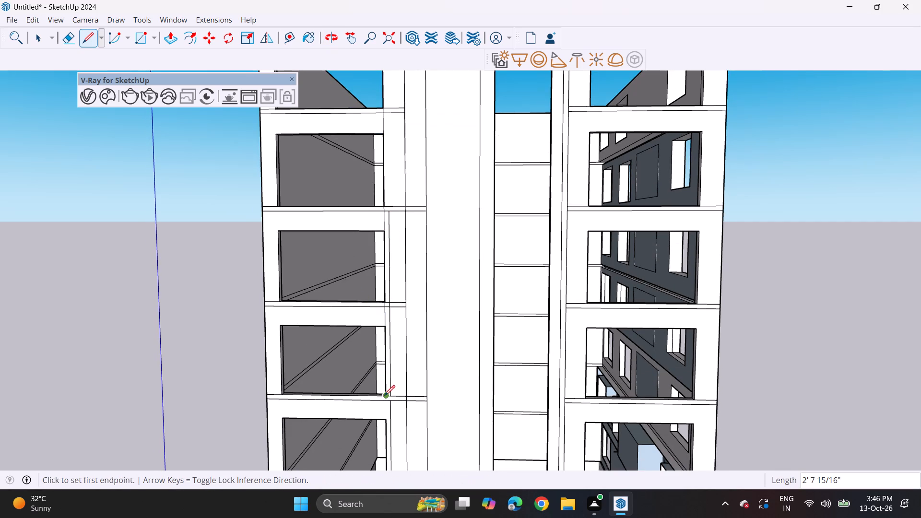
click(385, 397)
click(385, 423)
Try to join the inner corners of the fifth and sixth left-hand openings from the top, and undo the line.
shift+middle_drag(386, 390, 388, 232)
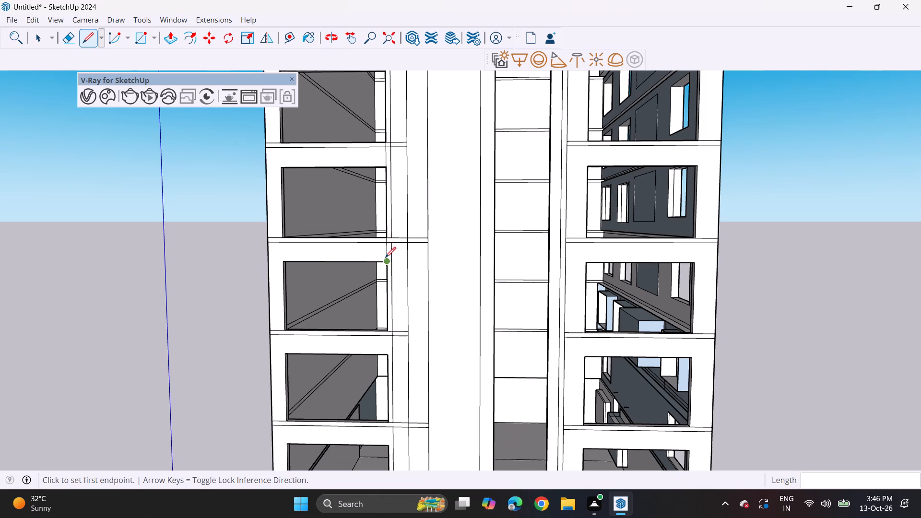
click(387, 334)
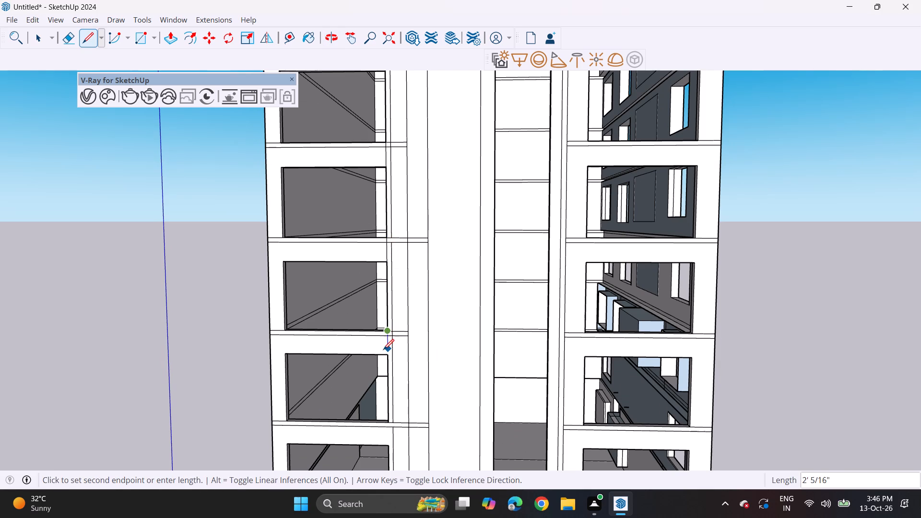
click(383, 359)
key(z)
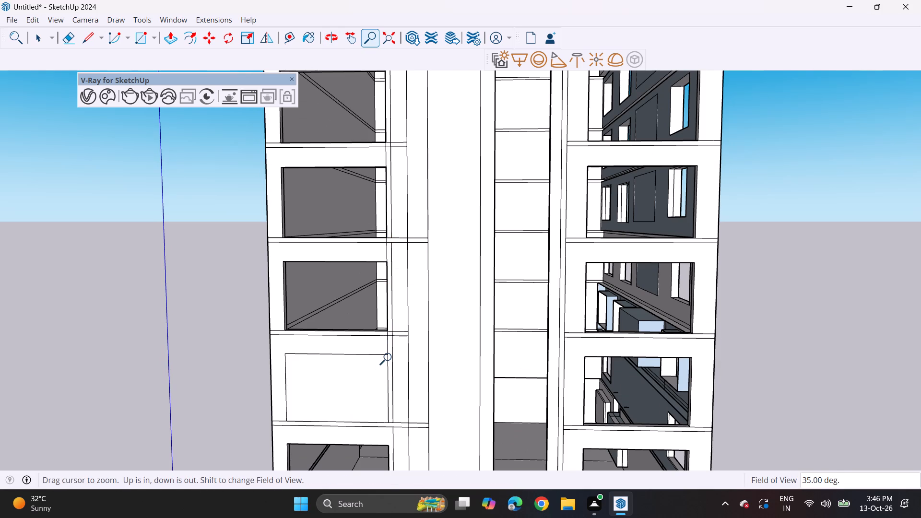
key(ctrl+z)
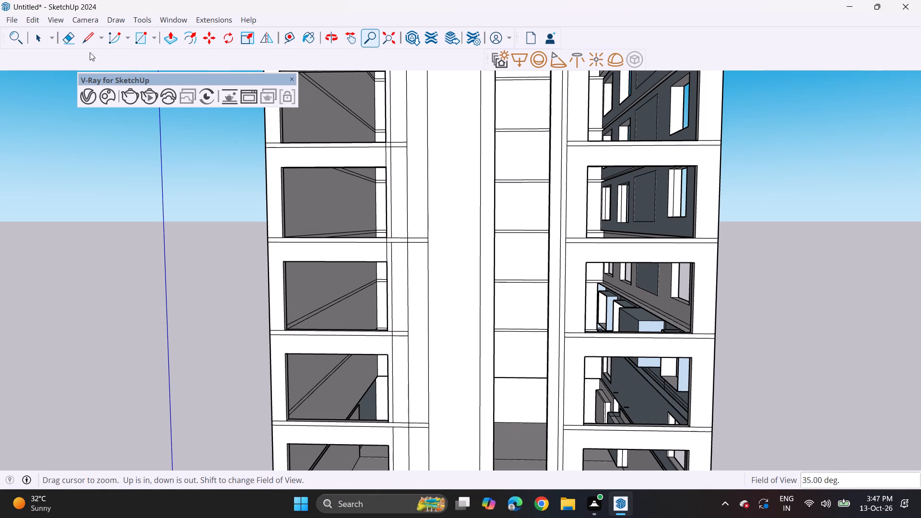
Join the inner corners of the left-hand openings from the fifth to the eighth from the top with 2' 7 15/16" vertical lines.
click(88, 46)
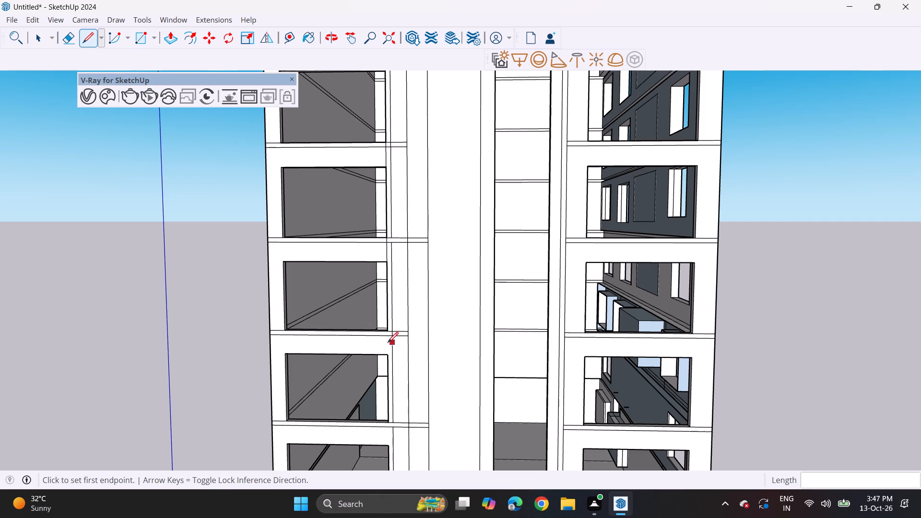
click(386, 333)
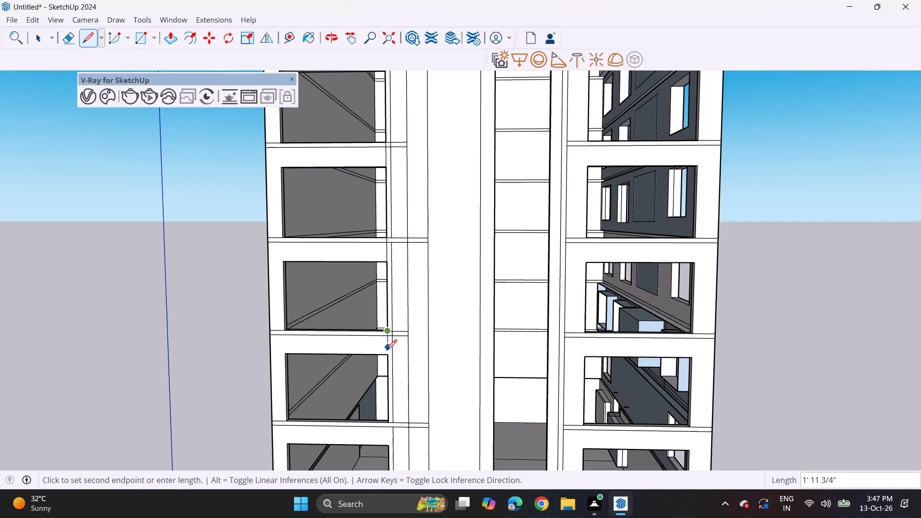
click(386, 354)
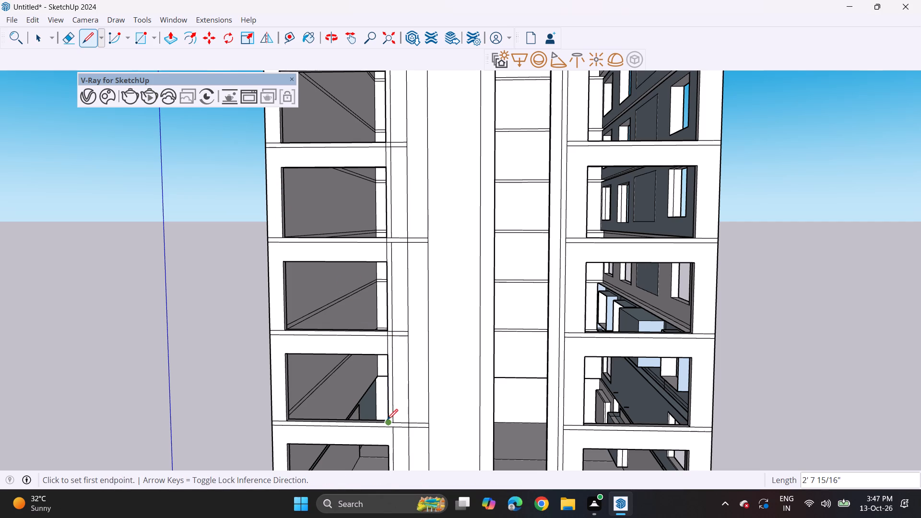
click(387, 420)
click(388, 445)
shift+middle_drag(399, 453, 399, 382)
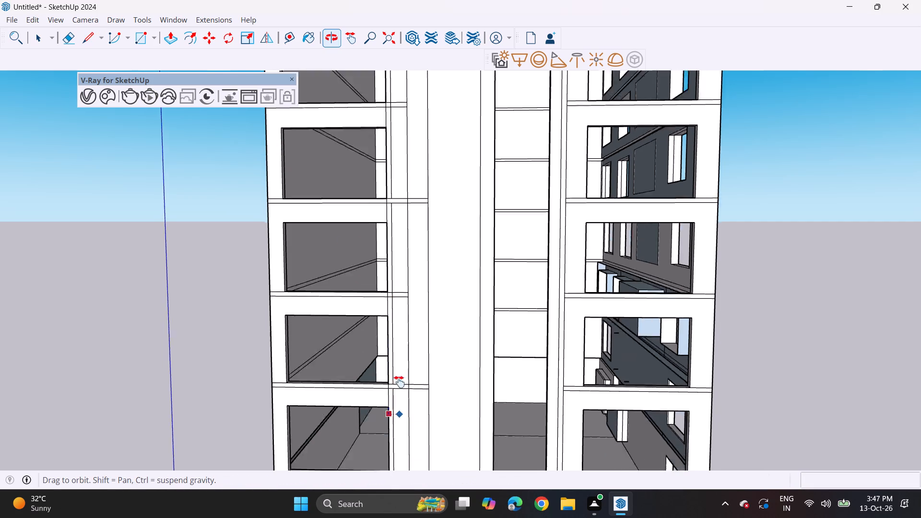
shift+middle_drag(399, 382, 399, 254)
click(391, 314)
click(392, 340)
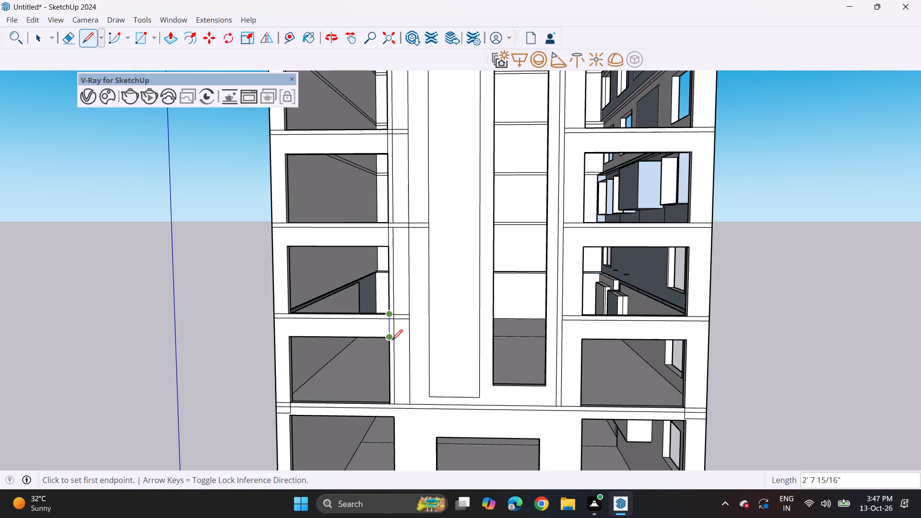
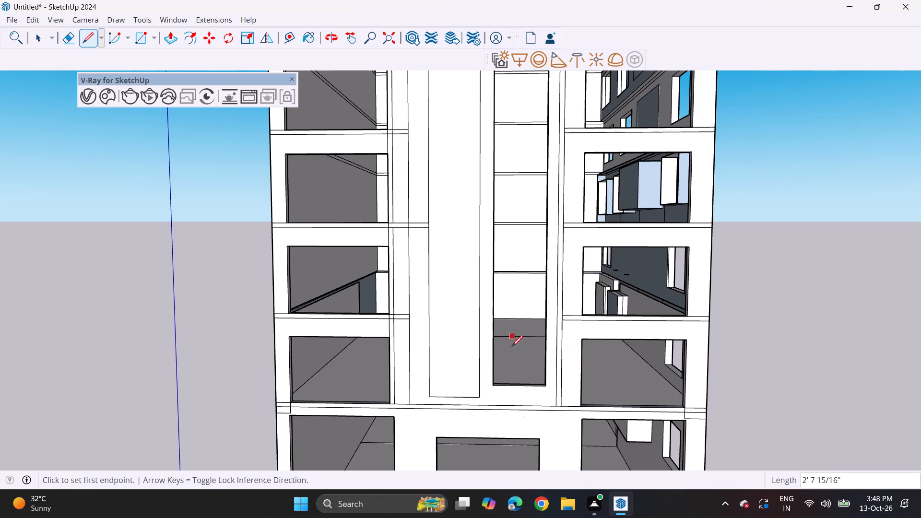
Erase the surplus edge lines on the front facade of the multi-storey building with the Eraser.
scroll(319, 251, down, 2)
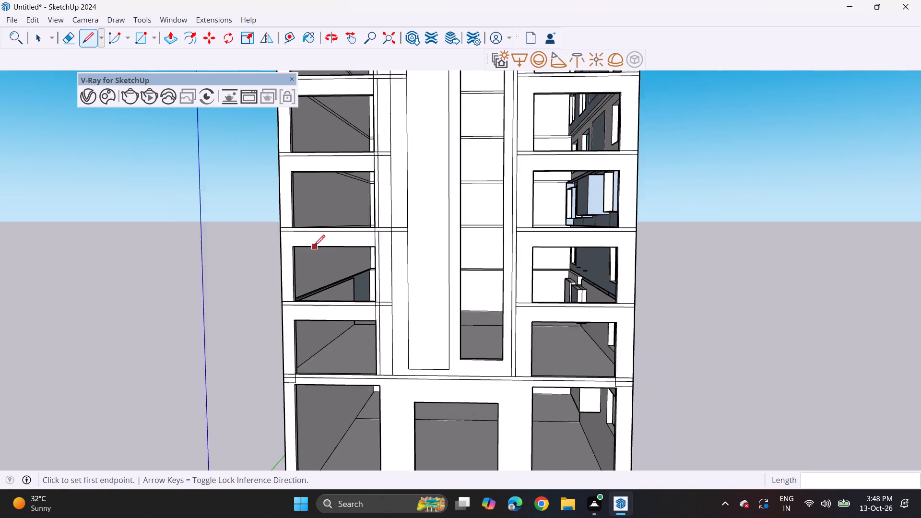
scroll(314, 246, down, 1)
middle_drag(366, 238, 410, 392)
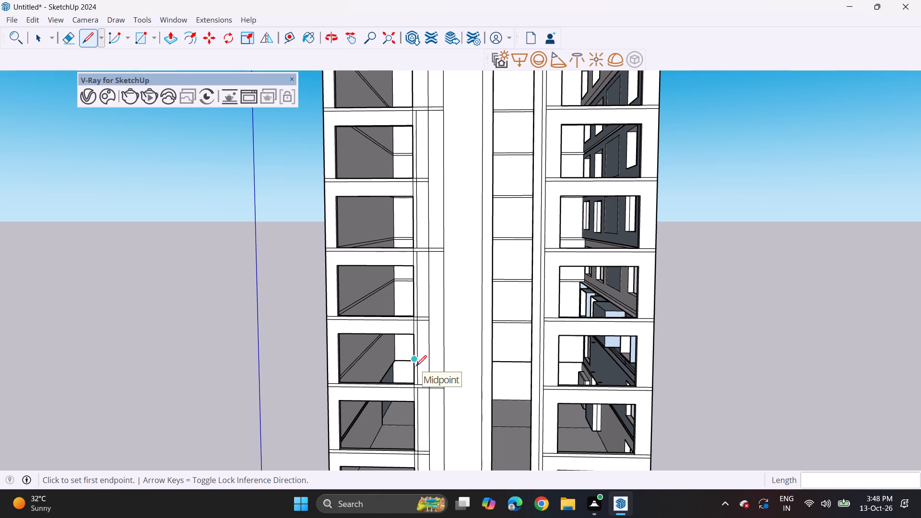
middle_drag(415, 348, 376, 317)
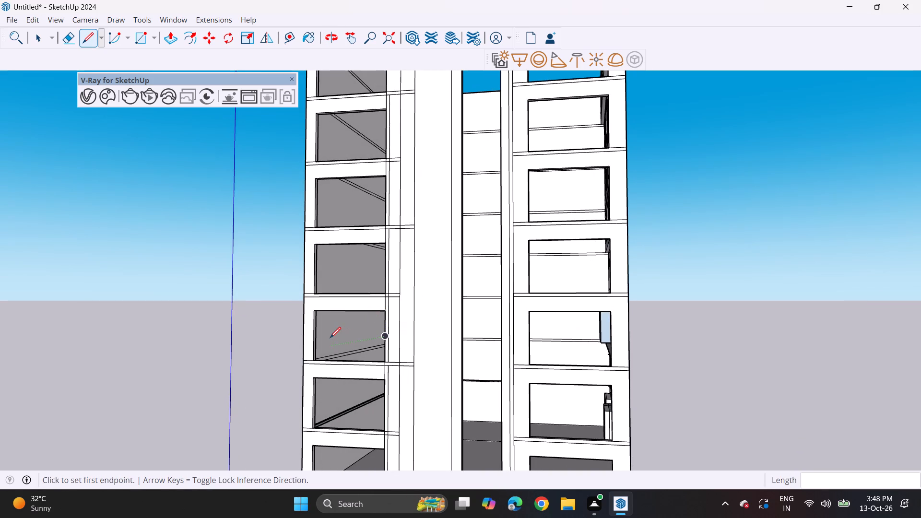
scroll(330, 338, down, 2)
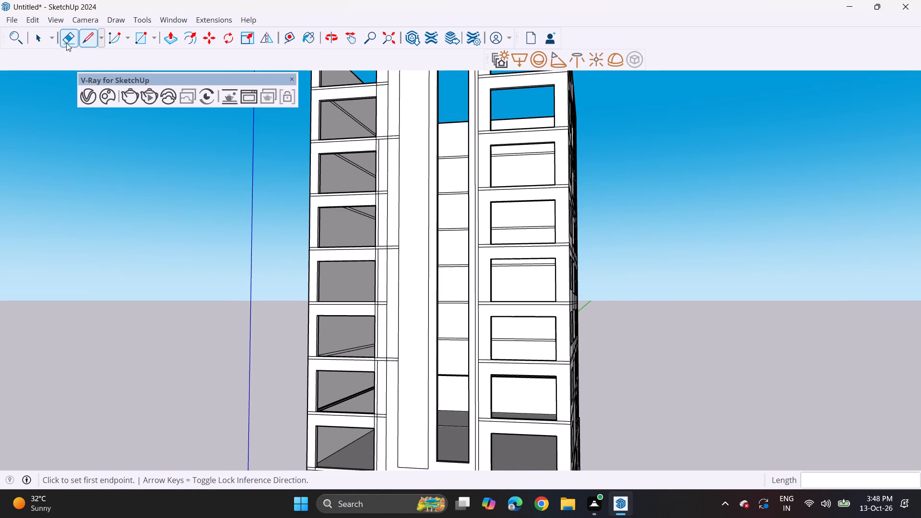
click(69, 39)
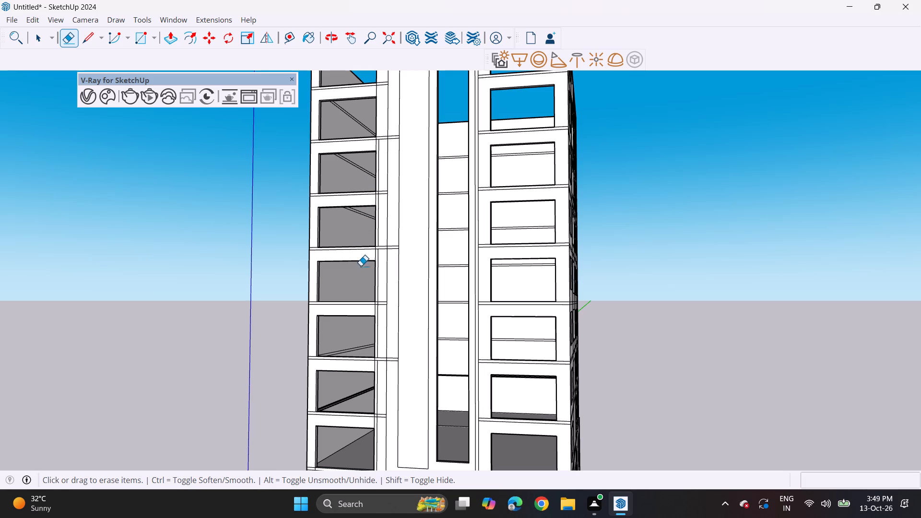
shift+middle_drag(335, 325, 414, 182)
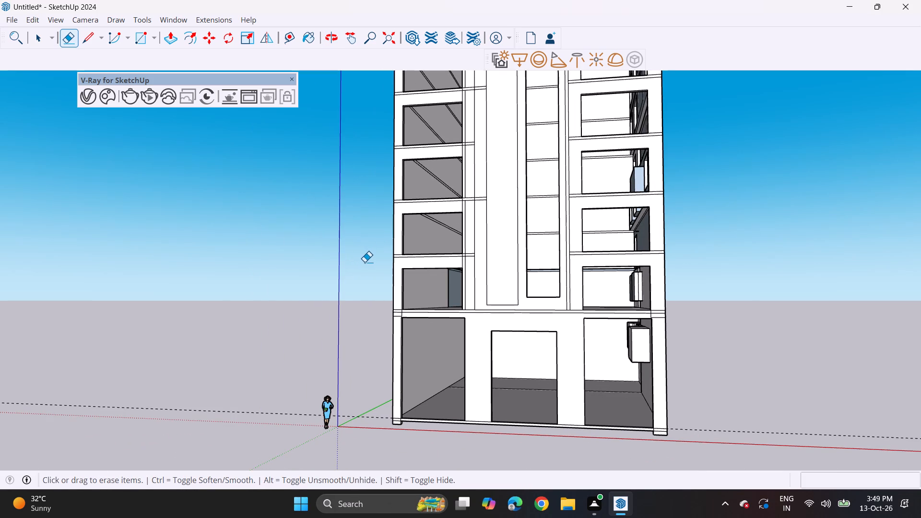
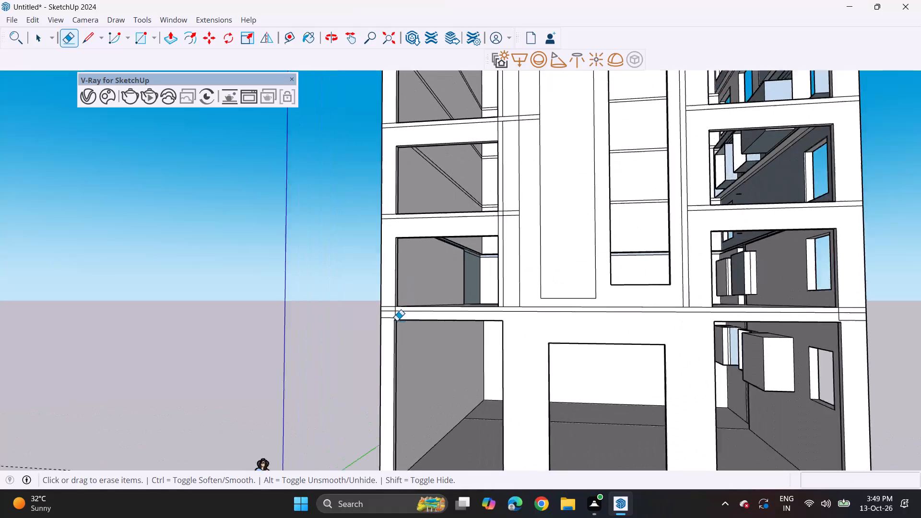
Erase the short leftover edges at the left end of the floor band above the ground-floor opening on the front facade.
scroll(441, 400, up, 2)
click(373, 298)
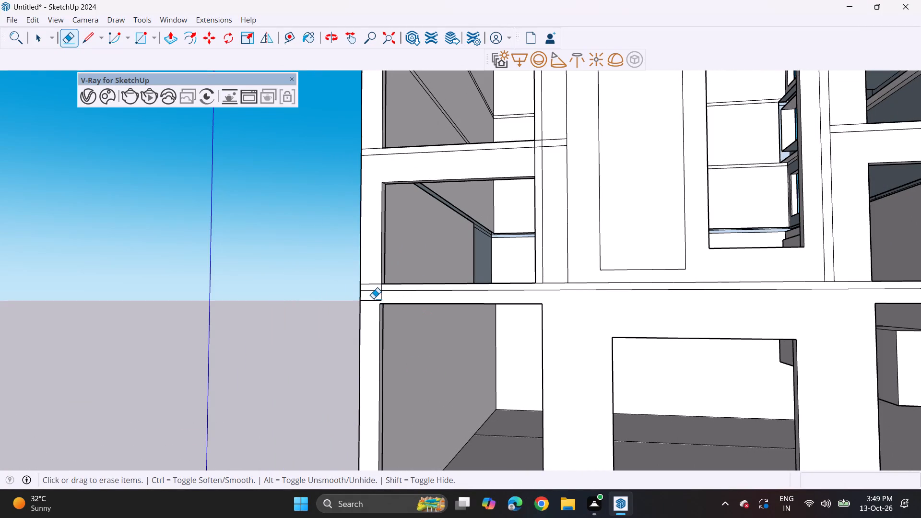
click(373, 299)
drag(384, 295, 380, 296)
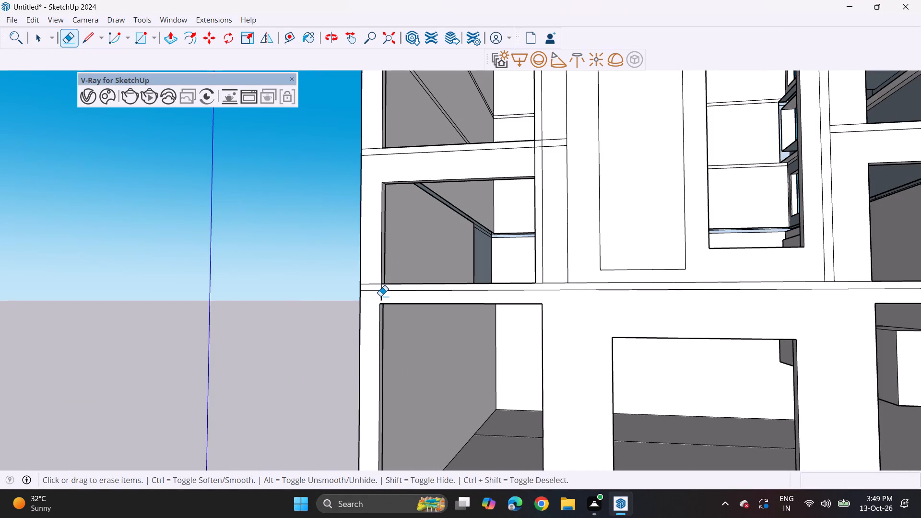
drag(380, 296, 377, 297)
scroll(373, 286, down, 3)
shift+middle_drag(370, 211, 362, 295)
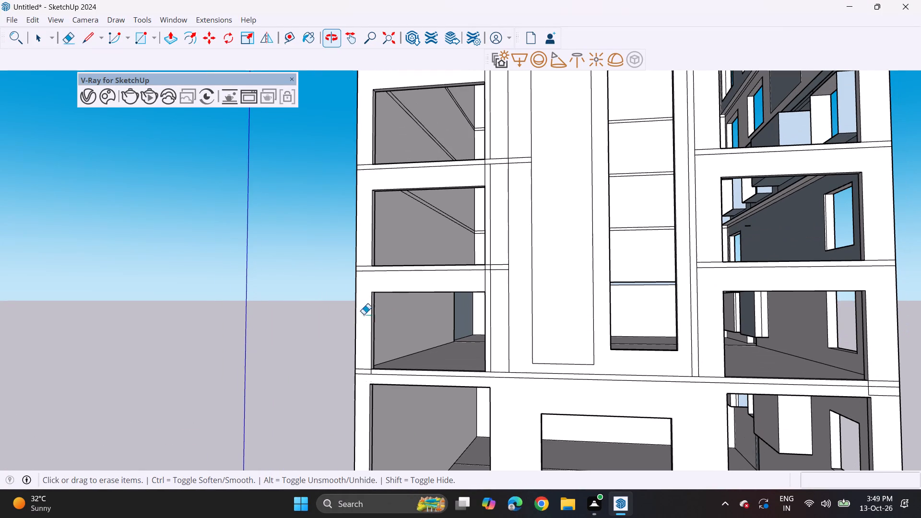
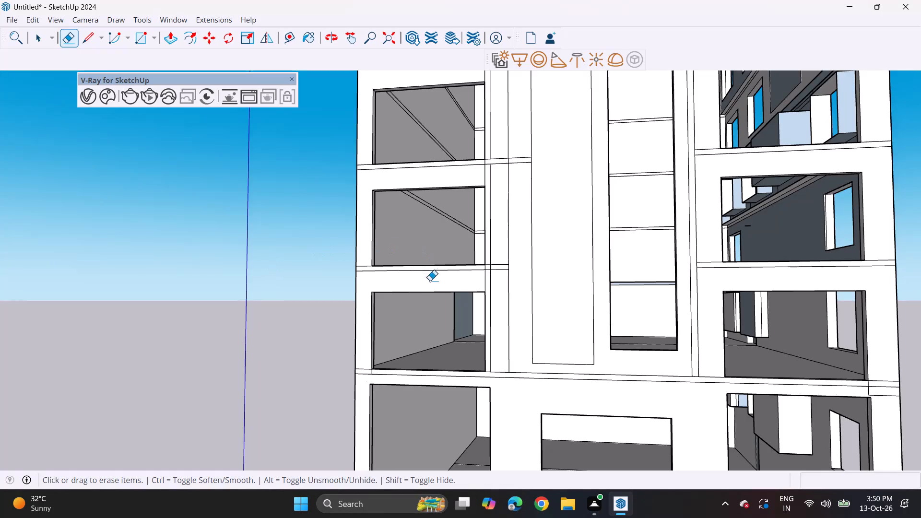
Erase the short vertical edge crossing the floor band at the left corner of the first-floor left-hand opening.
scroll(423, 326, down, 4)
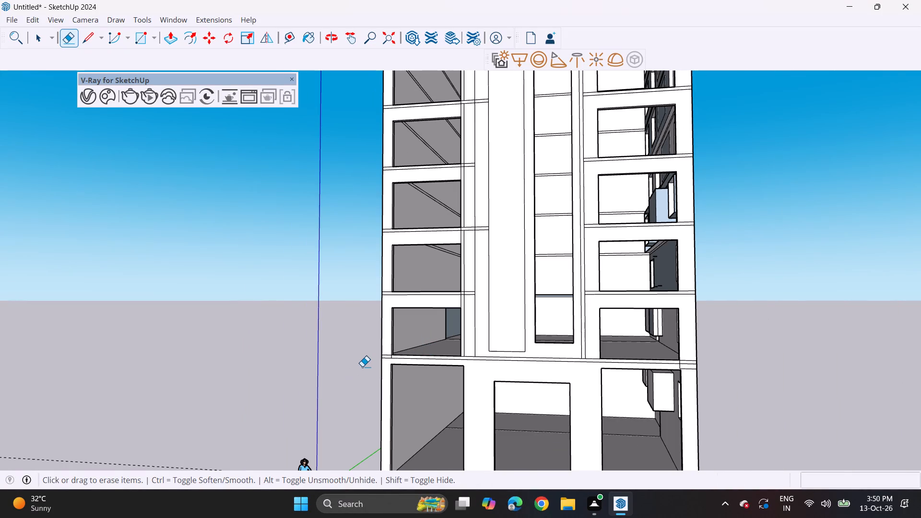
scroll(362, 366, up, 7)
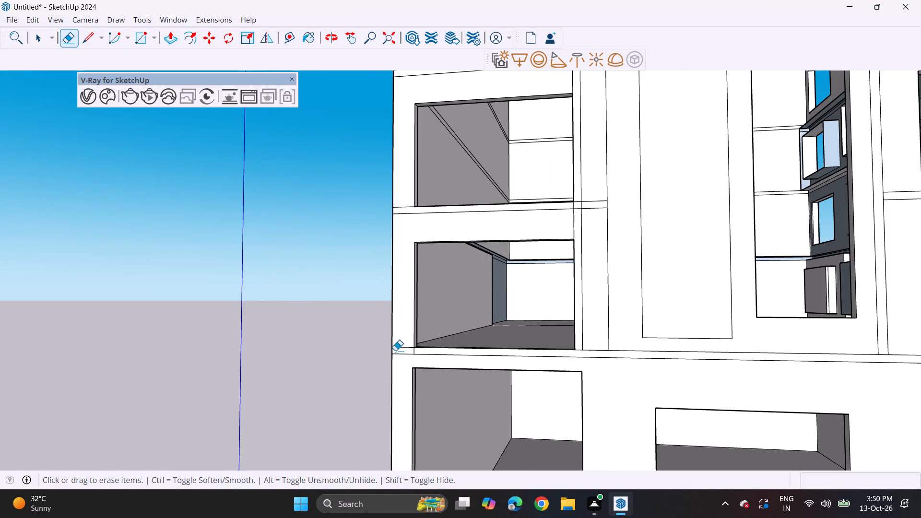
scroll(464, 356, up, 6)
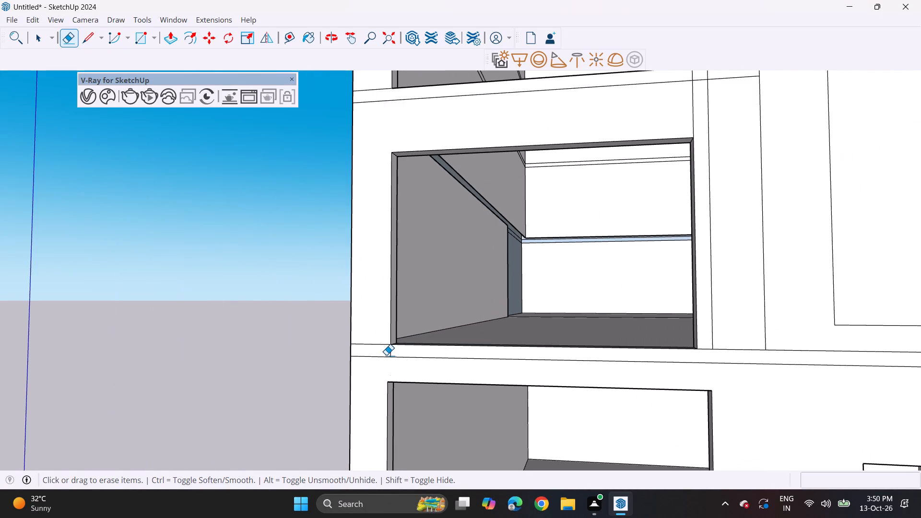
click(390, 351)
Erase the horizontal floor-band edges crossing the narrow vertical strips beside the left-hand openings, at the band above the first-floor opening.
scroll(368, 229, down, 2)
shift+middle_drag(389, 155, 377, 374)
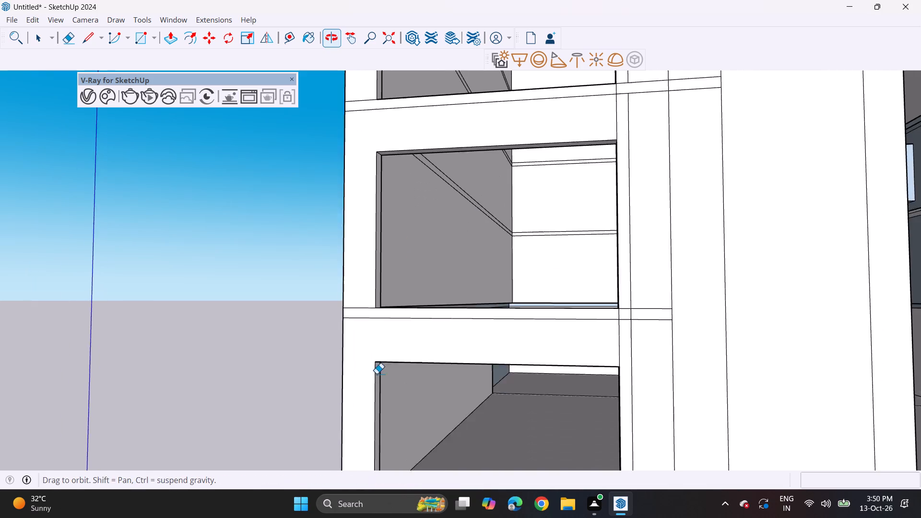
shift+middle_drag(377, 374, 377, 366)
scroll(376, 327, up, 2)
shift+middle_drag(375, 331, 361, 510)
shift+middle_drag(359, 230, 359, 422)
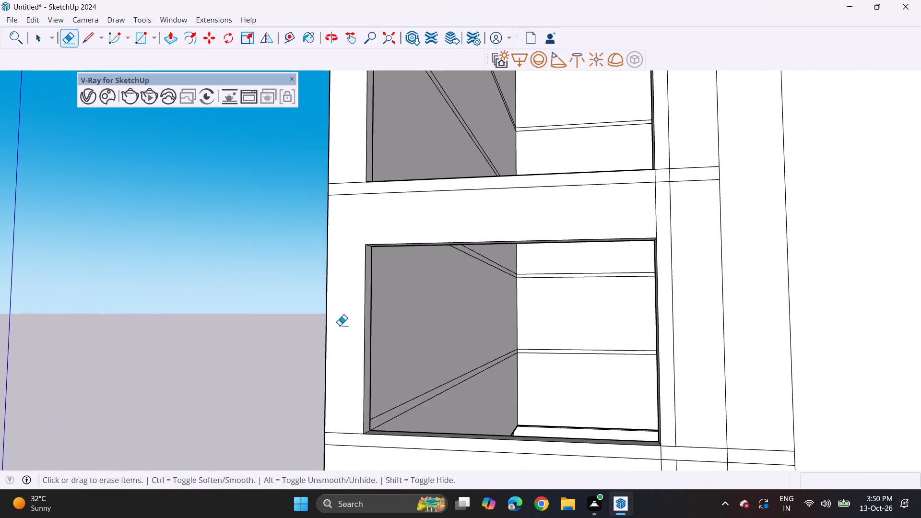
scroll(340, 288, down, 14)
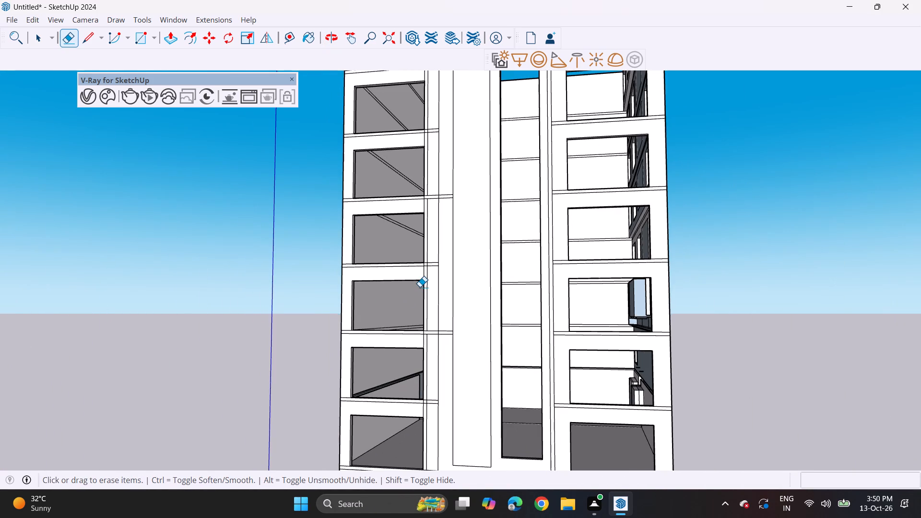
scroll(420, 287, up, 1)
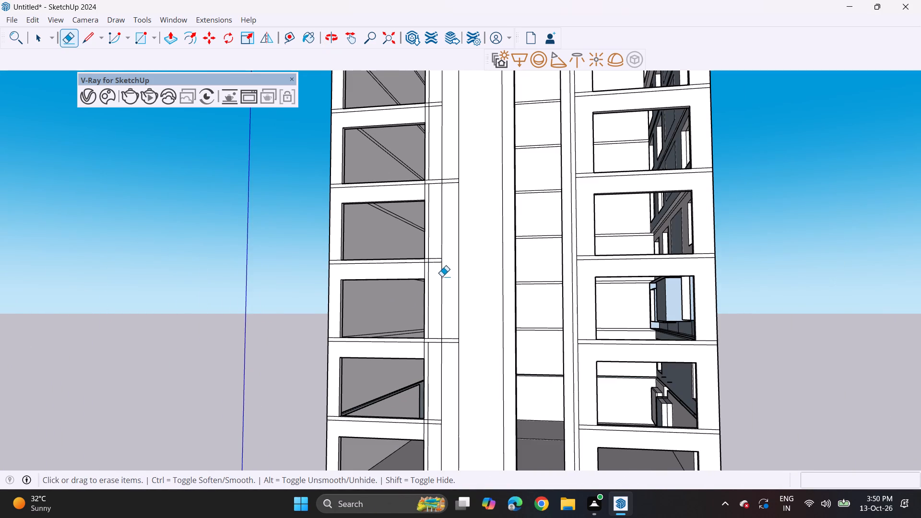
scroll(436, 256, up, 2)
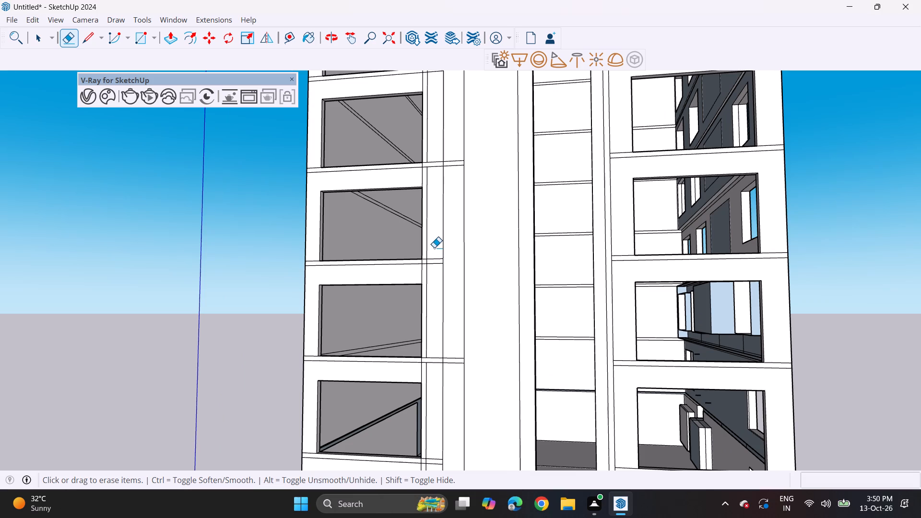
scroll(426, 257, up, 5)
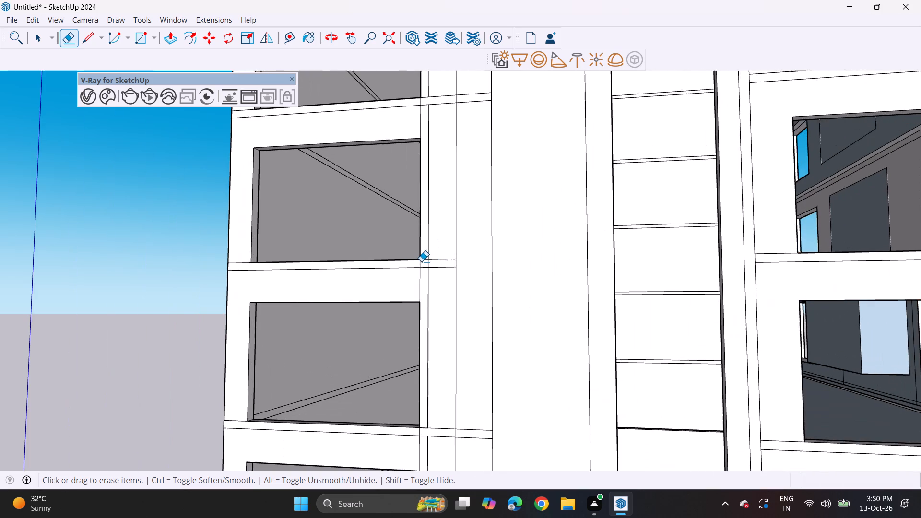
scroll(421, 261, up, 2)
scroll(421, 261, down, 7)
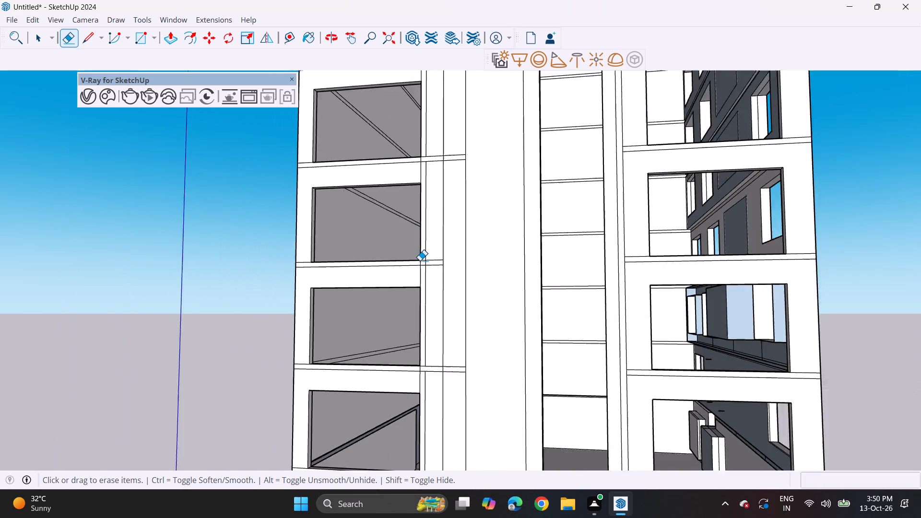
scroll(420, 260, down, 12)
shift+middle_drag(422, 346, 423, 294)
scroll(412, 311, up, 3)
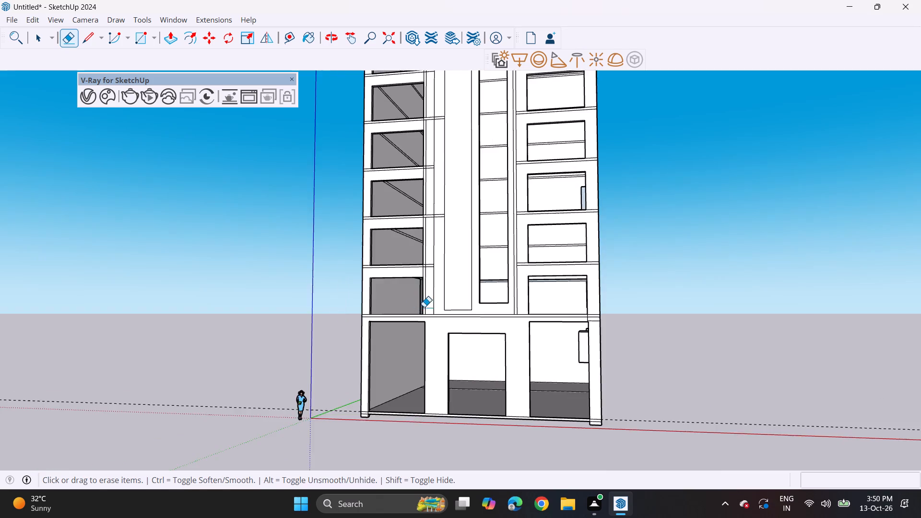
scroll(424, 307, up, 11)
shift+middle_drag(428, 304, 426, 338)
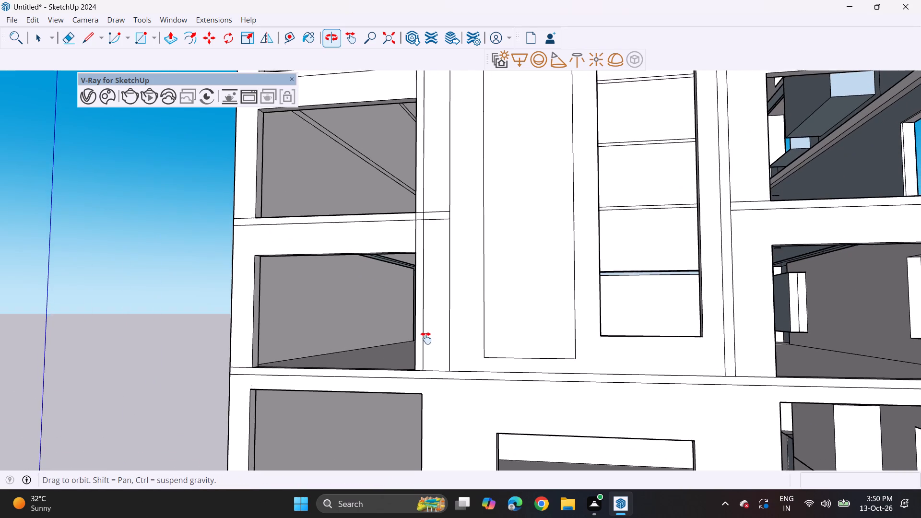
shift+middle_drag(426, 338, 425, 381)
drag(418, 256, 418, 271)
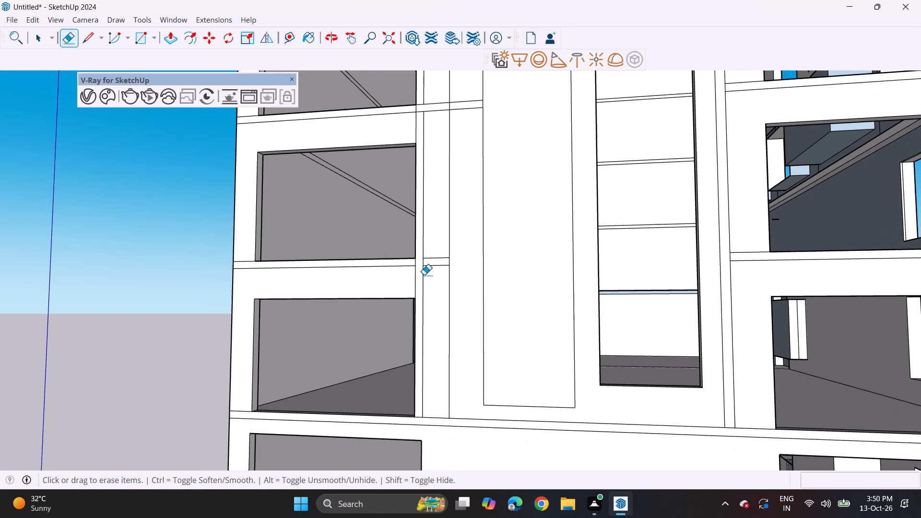
drag(436, 247, 435, 282)
Erase the horizontal edges crossing the narrow vertical strips beside the left-hand openings at the fourth floor band from the top.
middle_drag(431, 118, 435, 366)
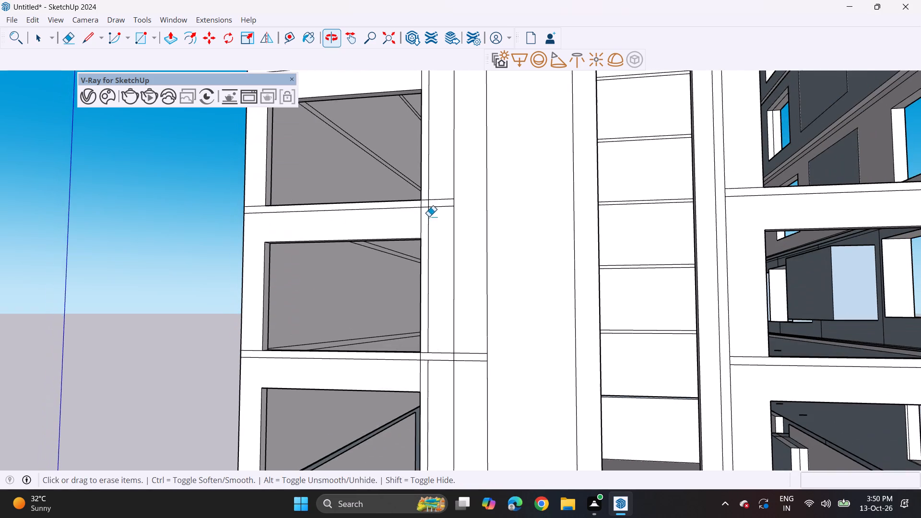
shift+middle_drag(430, 223, 422, 328)
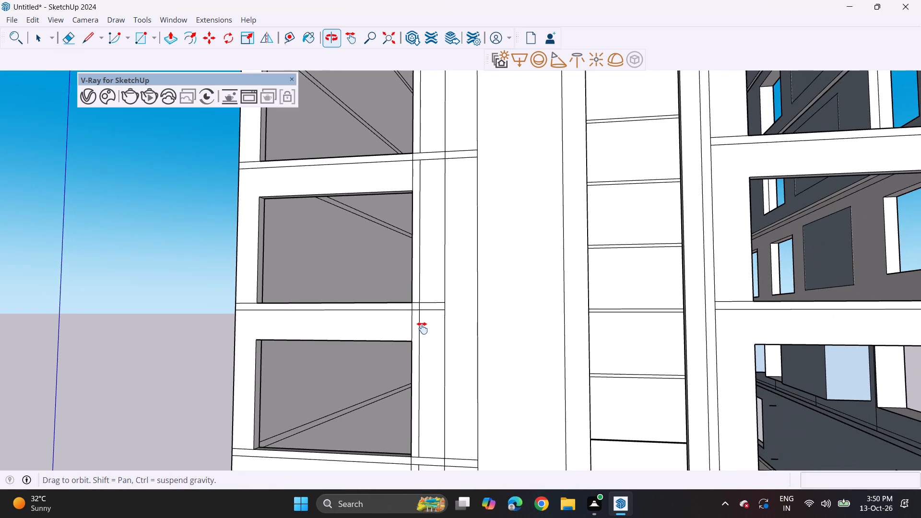
shift+middle_drag(422, 328, 394, 355)
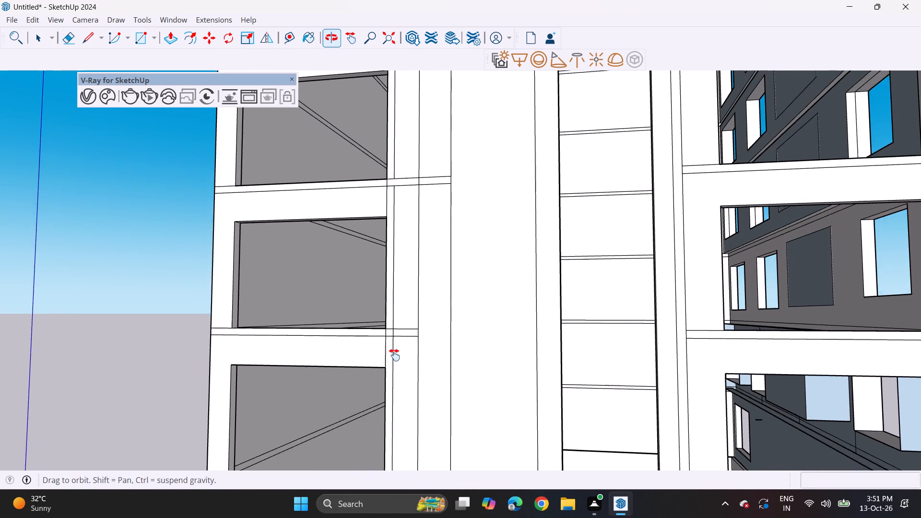
shift+middle_drag(394, 355, 393, 356)
shift+middle_drag(389, 210, 383, 297)
shift+scroll(384, 268, up, 2)
shift+drag(384, 267, 383, 282)
shift+drag(396, 261, 399, 295)
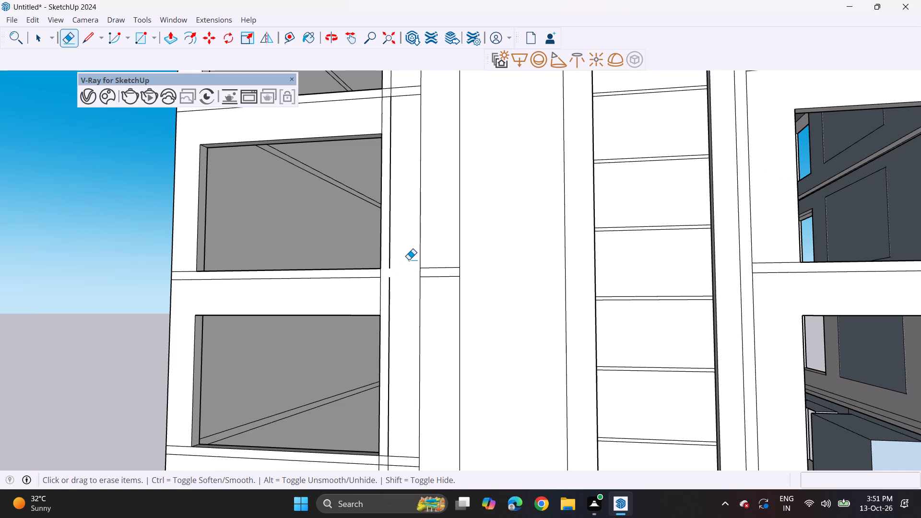
Draw a 6" vertical line across the fourth floor band from the top to close the gap in the strip's vertical edge.
scroll(409, 259, down, 13)
scroll(410, 279, up, 6)
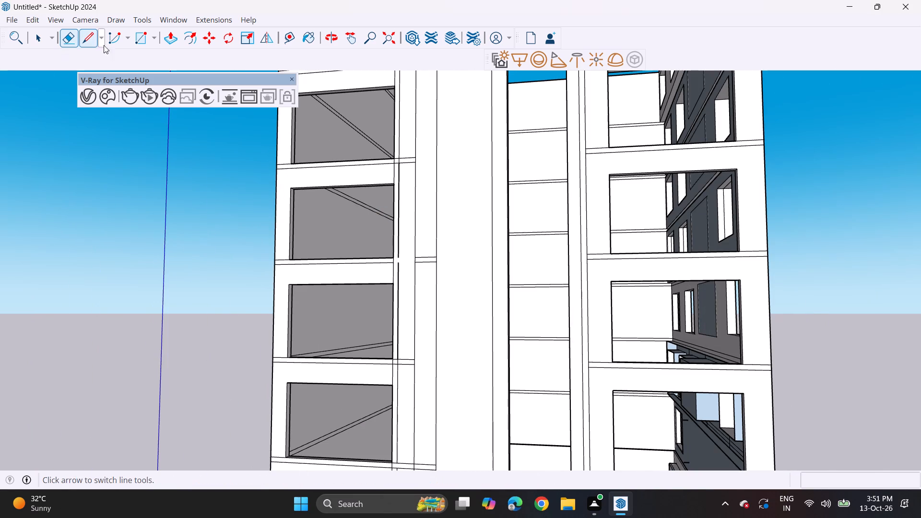
drag(91, 36, 96, 46)
click(399, 261)
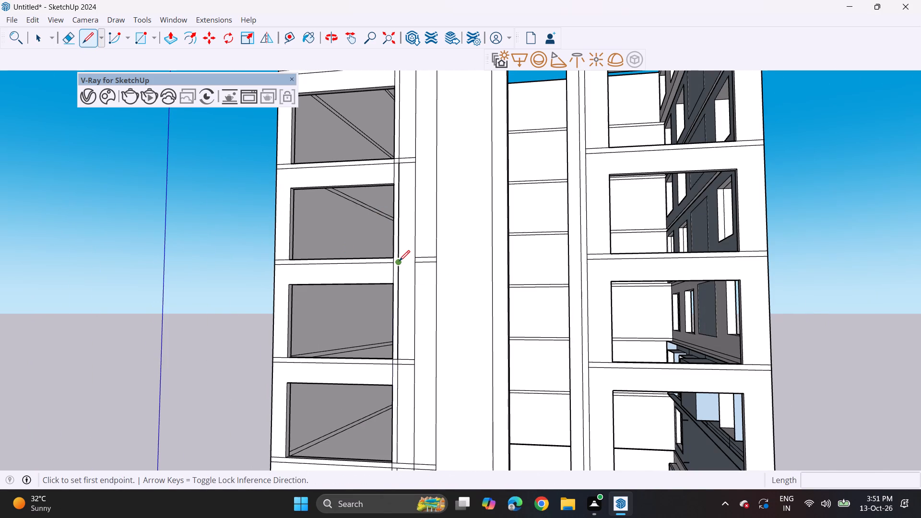
click(398, 255)
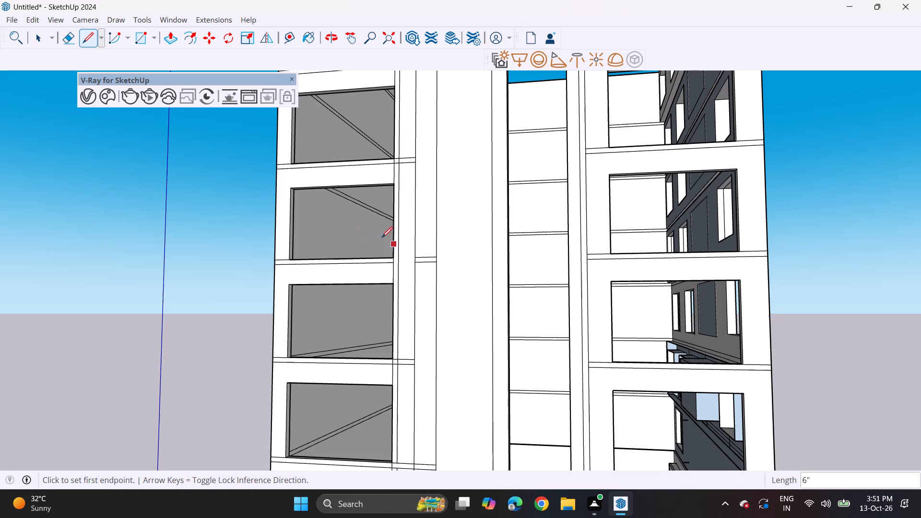
Erase the two horizontal edges of the topmost floor band where they cross the vertical strip beside the left-hand openings.
drag(68, 39, 86, 44)
shift+middle_drag(414, 179, 421, 369)
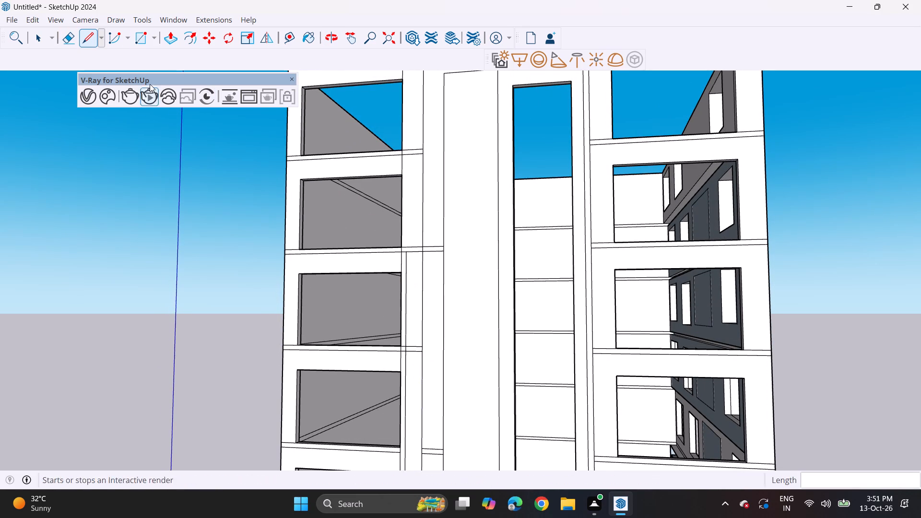
click(68, 39)
shift+middle_drag(291, 180, 298, 269)
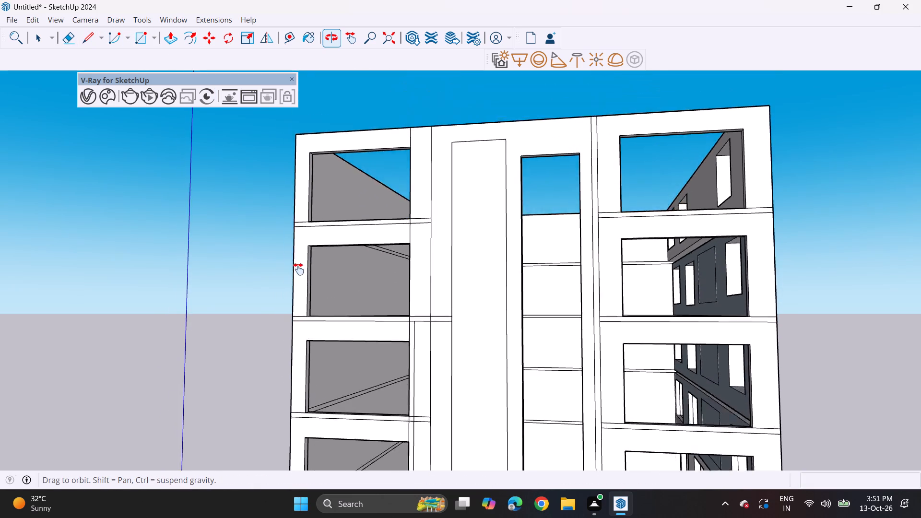
shift+middle_drag(298, 269, 298, 298)
scroll(421, 267, up, 2)
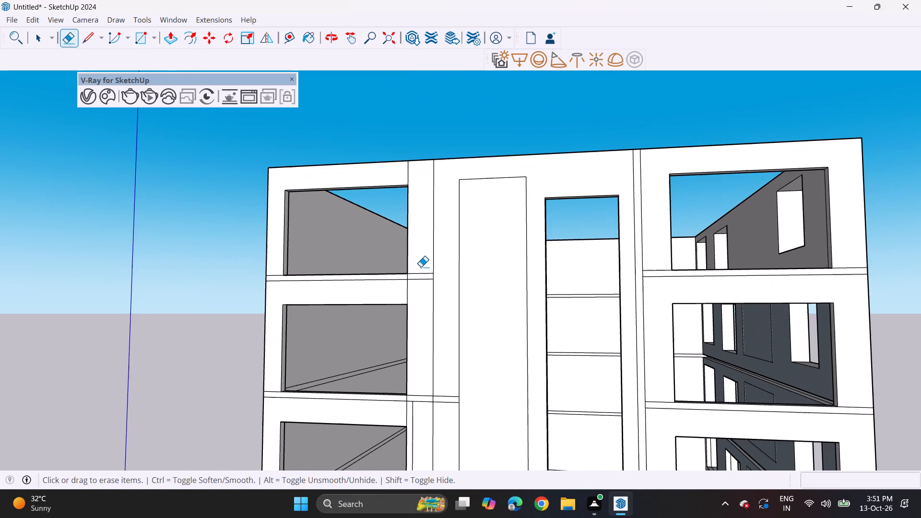
drag(421, 258, 415, 295)
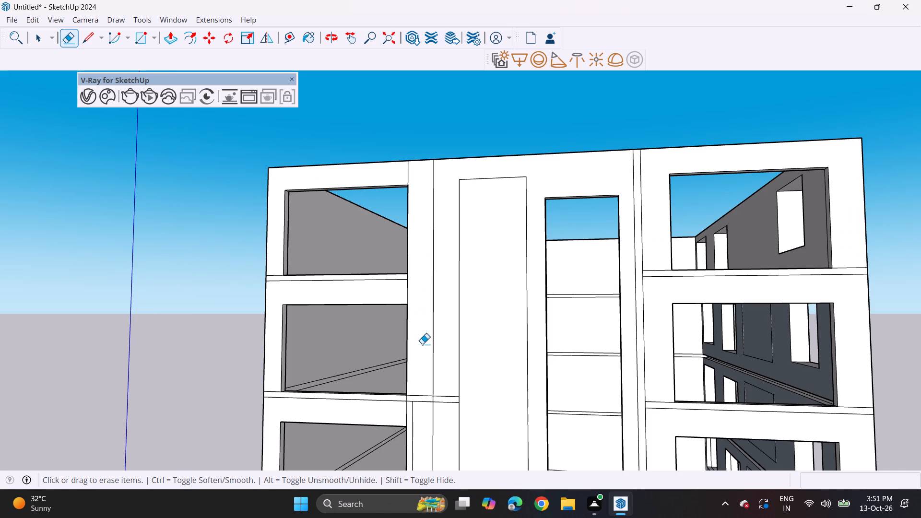
At the second floor band from the top, erase the upper edge crossing the strip and the short vertical edge between the band lines.
scroll(425, 367, down, 1)
shift+middle_drag(428, 389, 418, 334)
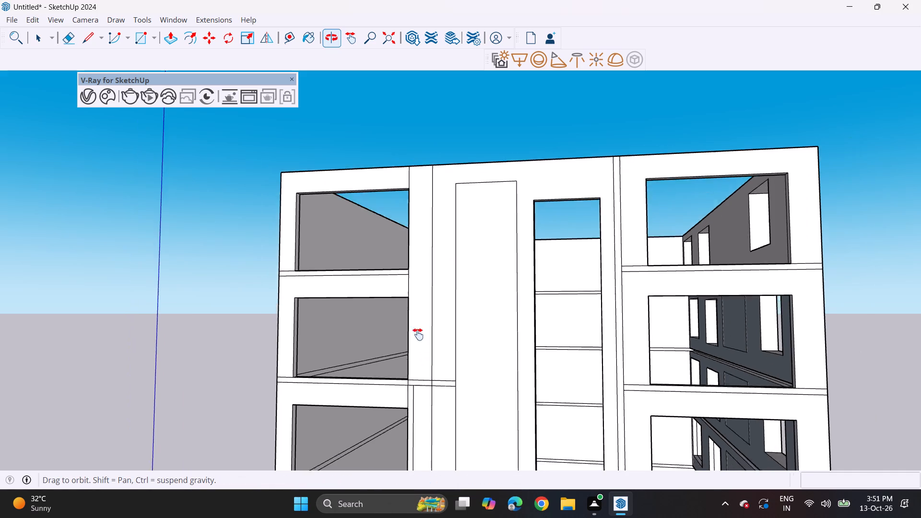
shift+middle_drag(418, 334, 405, 271)
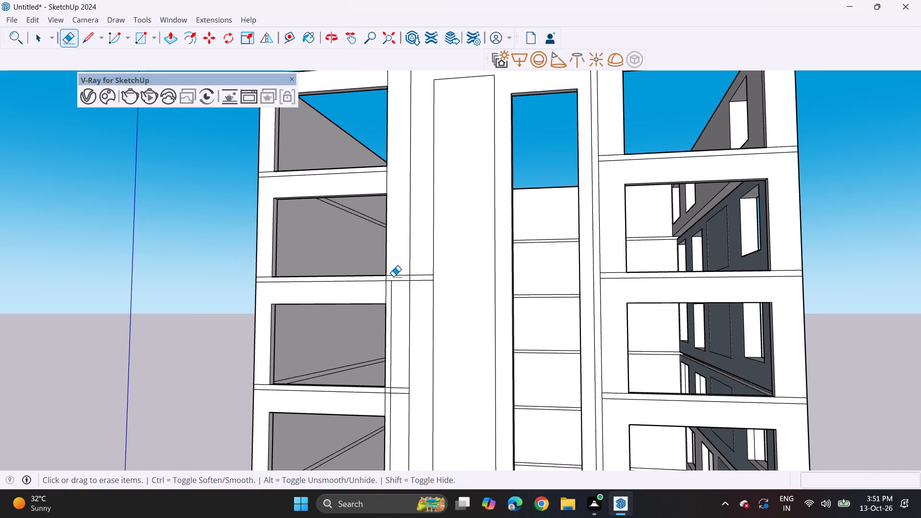
scroll(399, 273, up, 1)
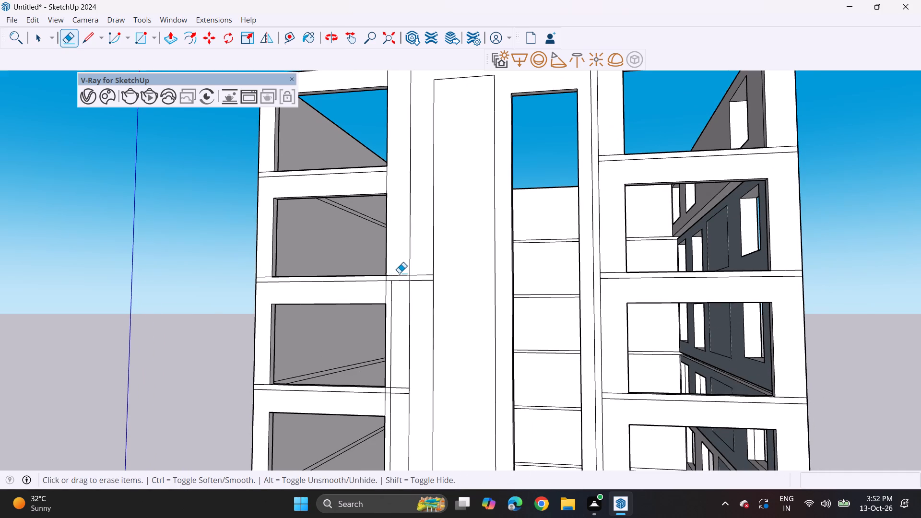
scroll(399, 273, up, 2)
click(401, 272)
drag(400, 271, 401, 278)
click(413, 281)
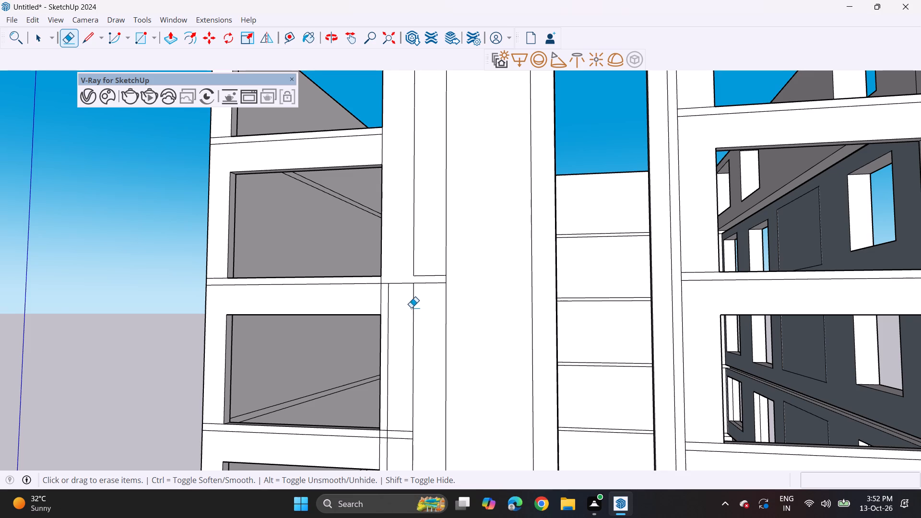
Draw two horizontal lines about 2' 3 3/8" long, extending the third floor band from the top across the strip to the central panel's edge.
scroll(393, 319, down, 3)
shift+middle_drag(390, 336, 408, 159)
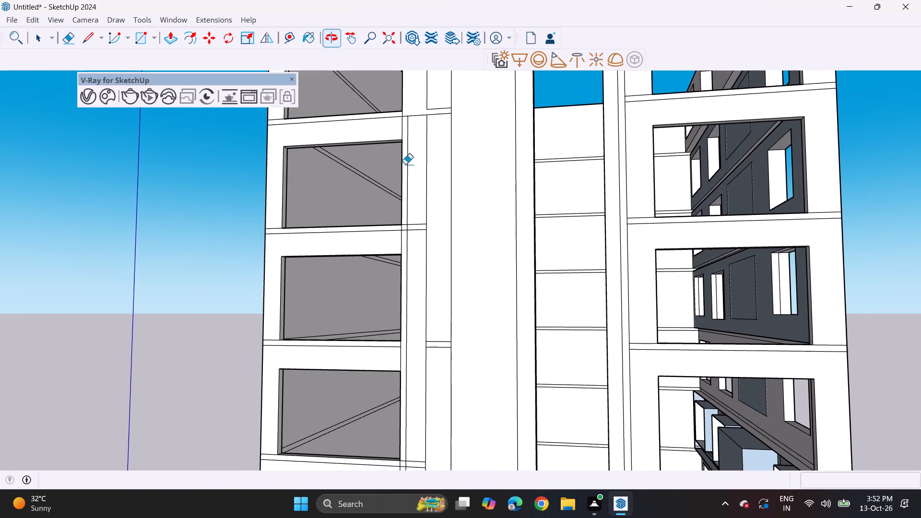
shift+middle_drag(409, 297, 389, 148)
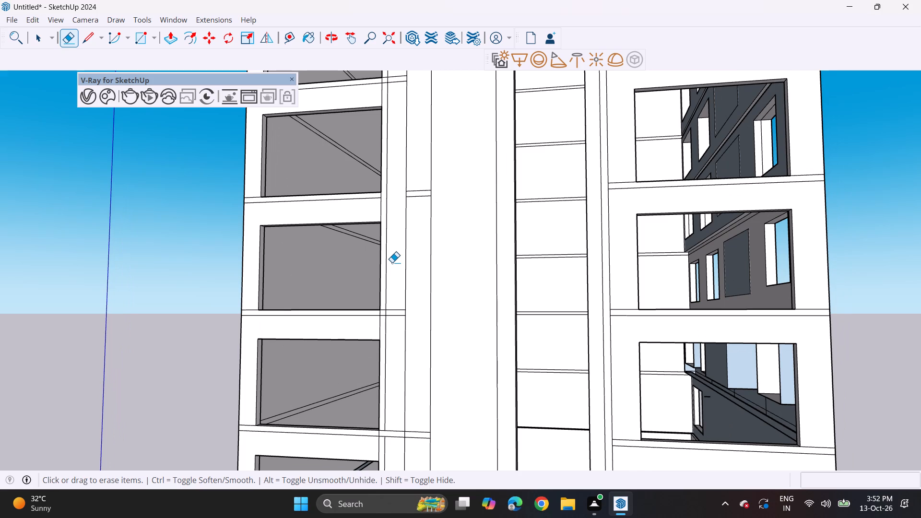
shift+middle_drag(396, 194, 369, 483)
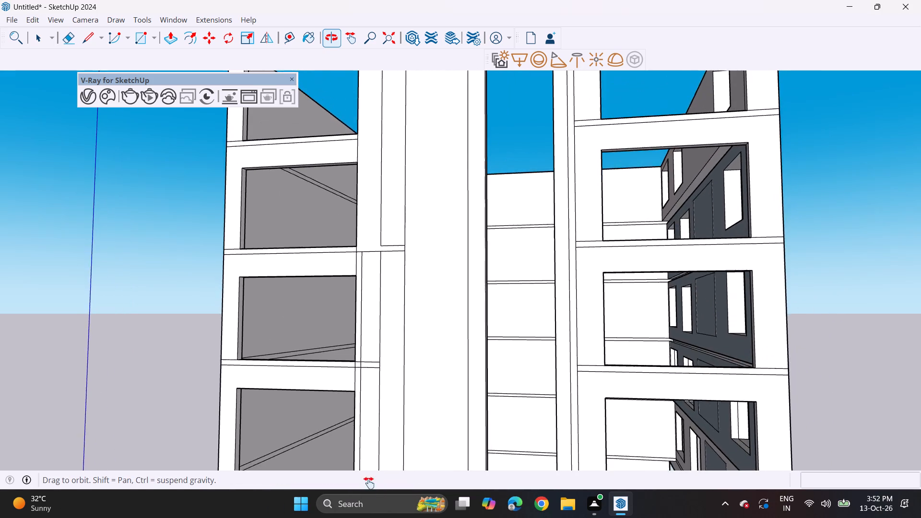
shift+middle_drag(369, 483, 361, 430)
shift+middle_drag(354, 297, 370, 445)
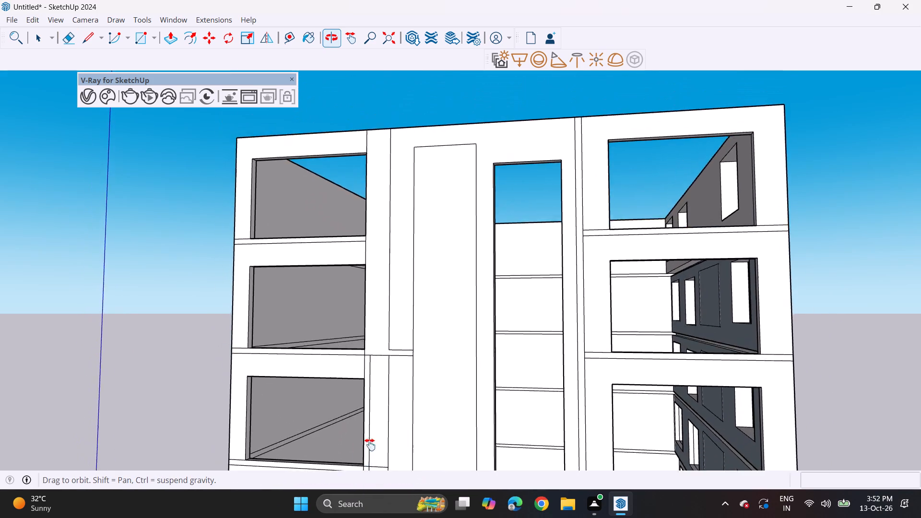
shift+middle_drag(370, 445, 369, 295)
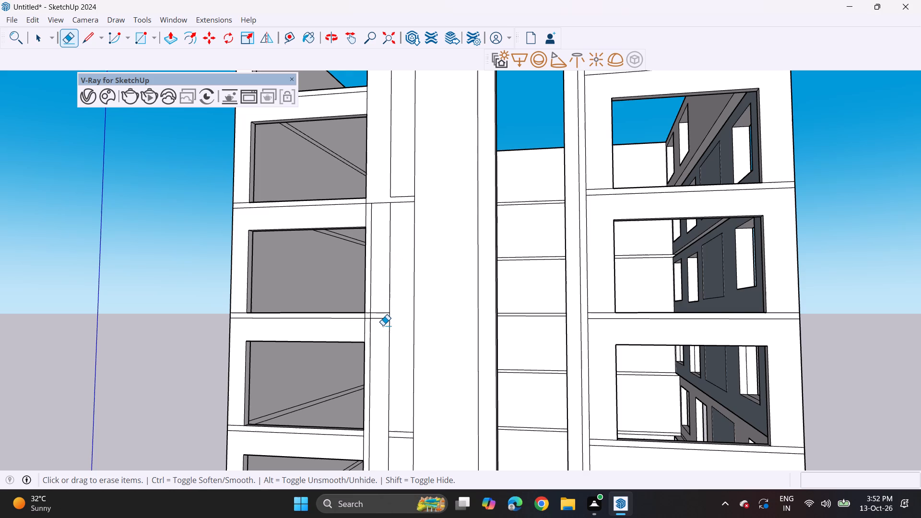
click(94, 33)
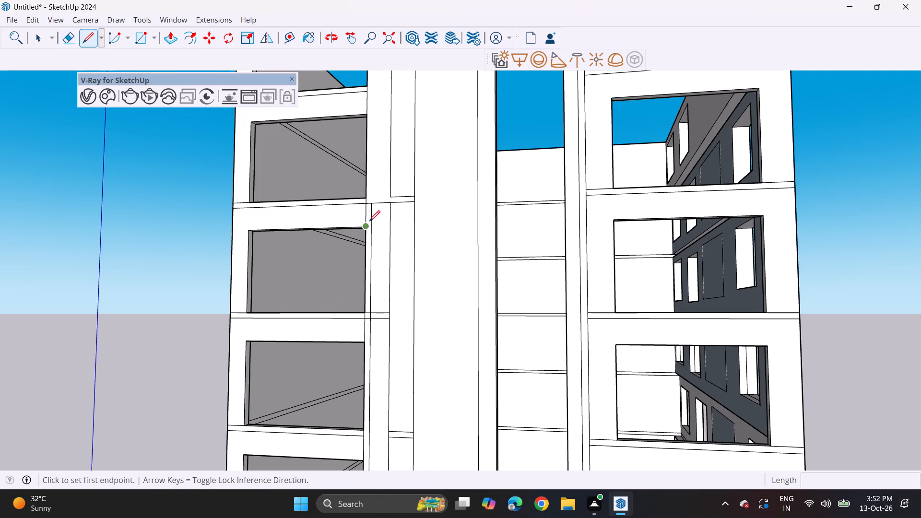
click(390, 311)
click(411, 312)
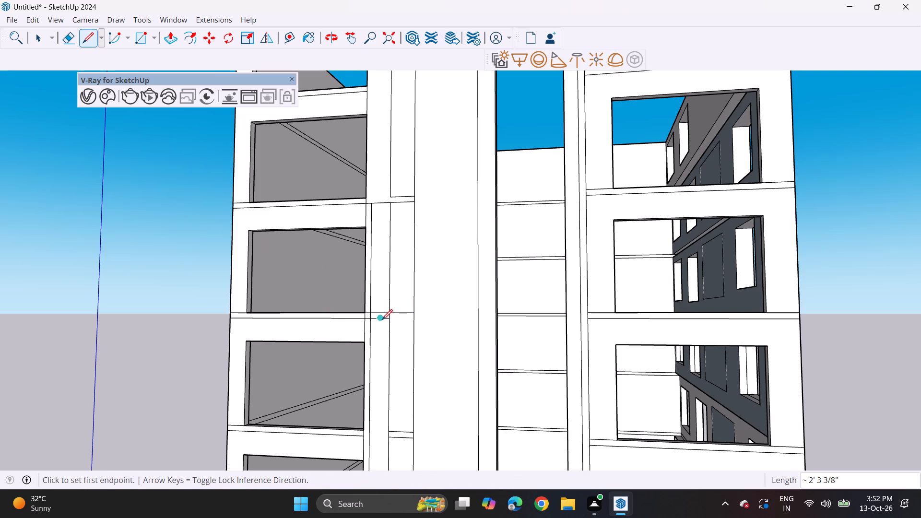
click(386, 322)
click(412, 320)
Erase the two short horizontal edges of the fourth floor band from the top in the strip beside the central panel.
shift+middle_drag(415, 363, 412, 299)
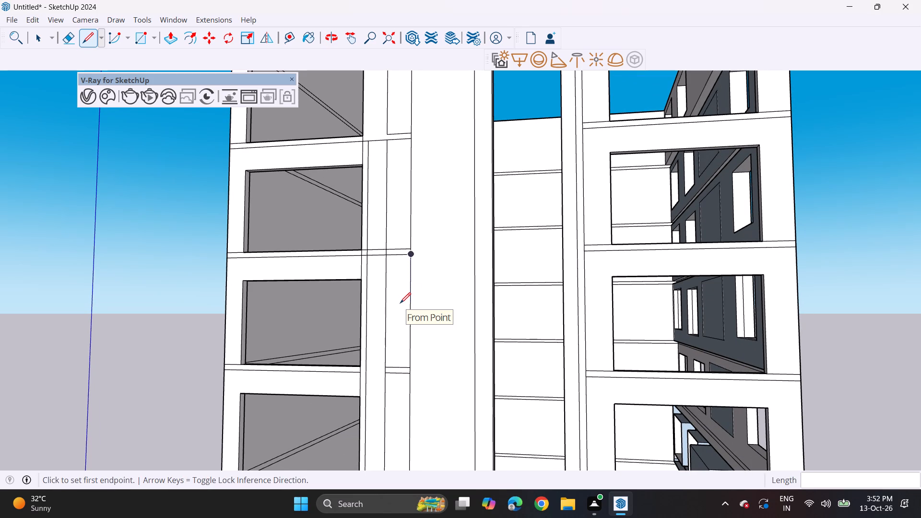
shift+middle_drag(381, 329, 384, 241)
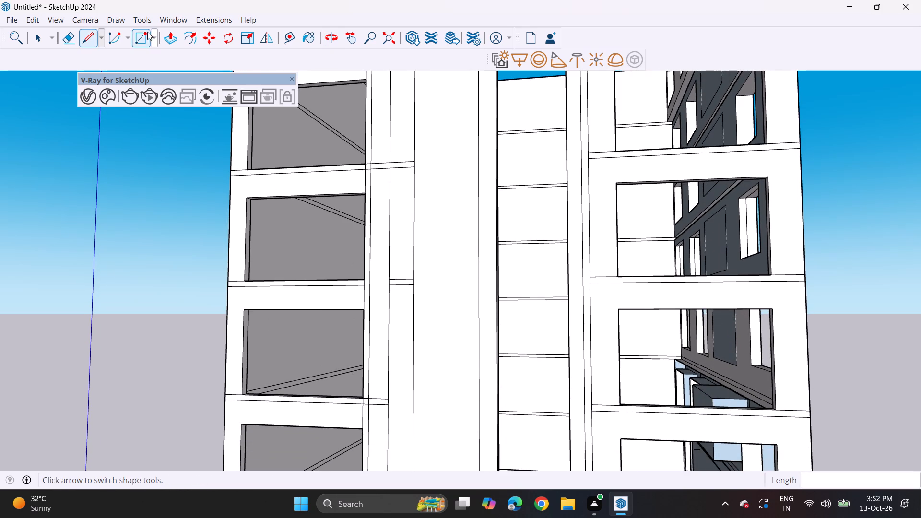
click(69, 32)
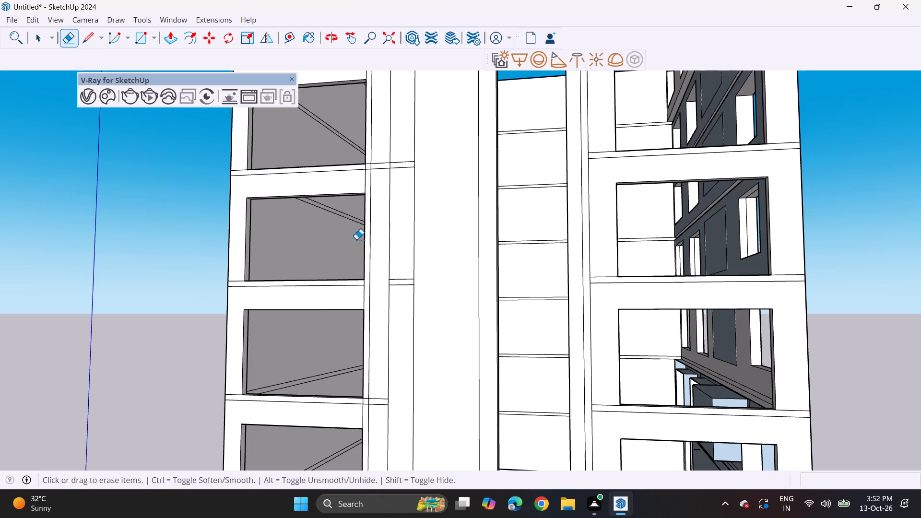
drag(404, 269, 396, 296)
Draw two horizontal lines about 2' 3 3/8" long, extending the fifth floor band from the top to the central panel's edge.
shift+middle_drag(391, 331, 378, 258)
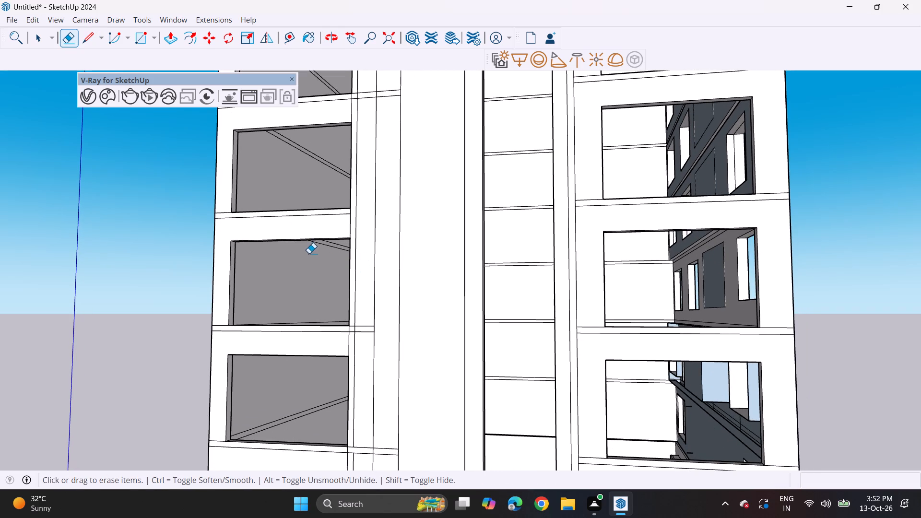
drag(86, 33, 96, 40)
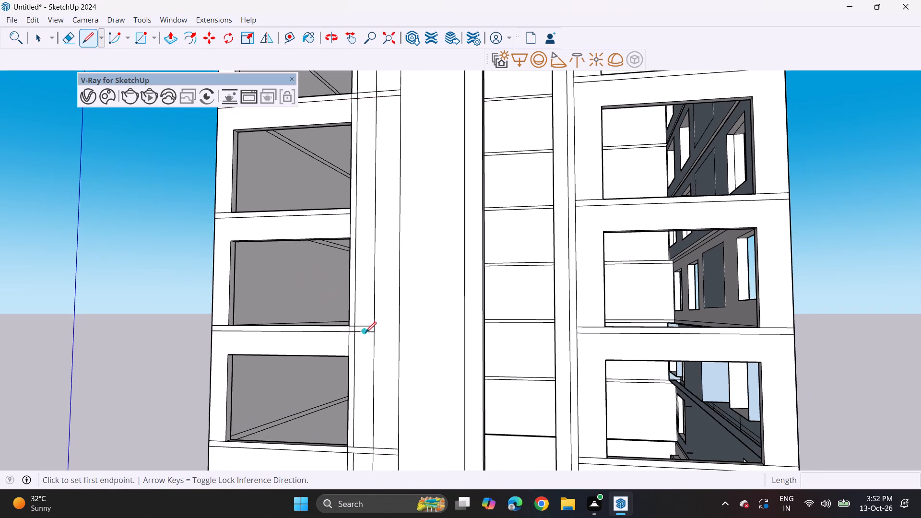
click(370, 332)
click(397, 331)
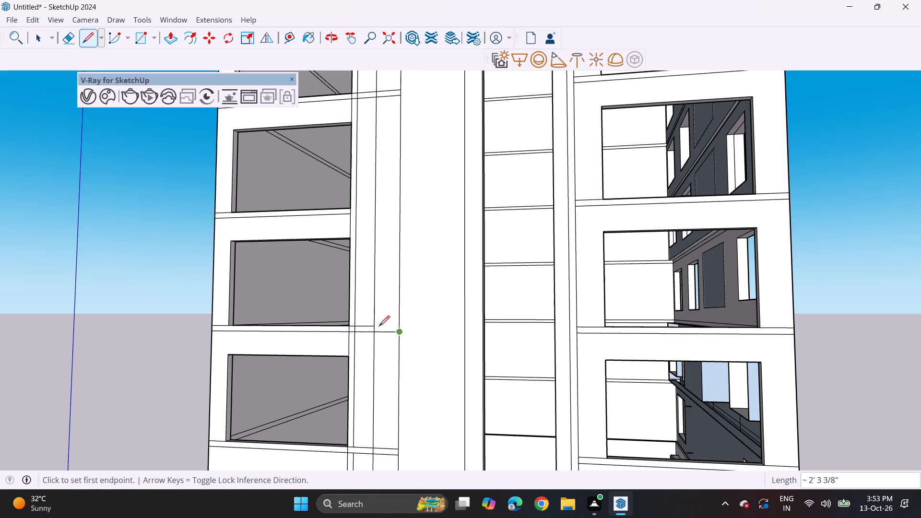
click(371, 326)
click(398, 323)
Draw vertical lines about 2' 7 15/16" long joining the left-hand openings' outer edges across the seventh and sixth floor bands from the top.
shift+middle_drag(395, 375, 390, 210)
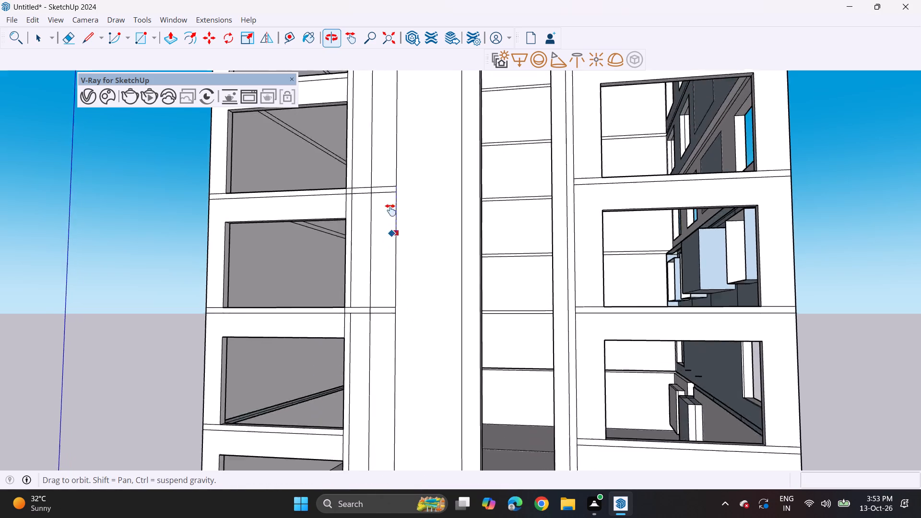
shift+middle_drag(390, 210, 386, 171)
shift+middle_drag(365, 391, 362, 286)
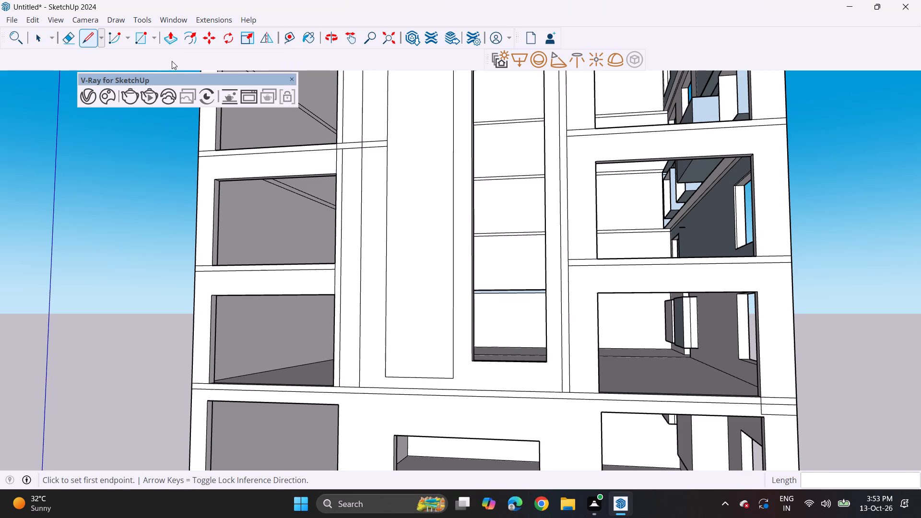
click(91, 37)
scroll(199, 299, down, 3)
shift+middle_drag(232, 376, 279, 183)
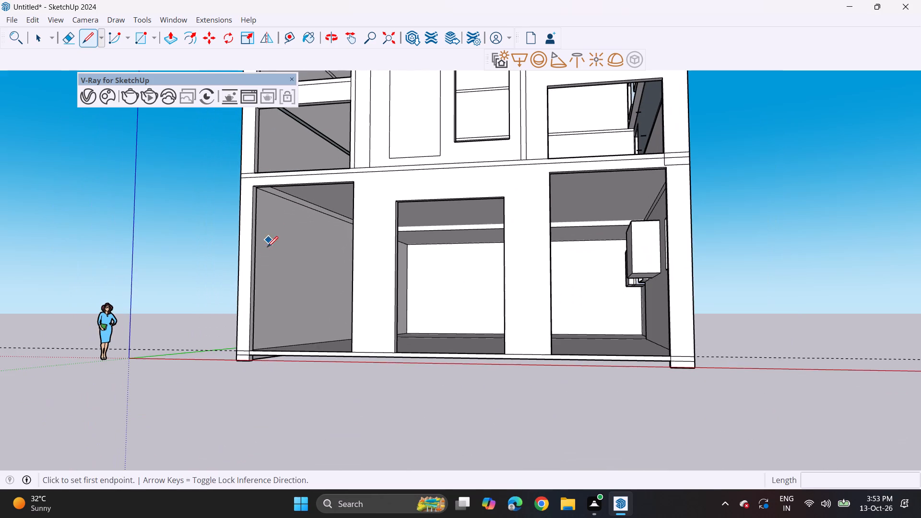
shift+middle_drag(248, 168, 282, 430)
scroll(295, 350, up, 5)
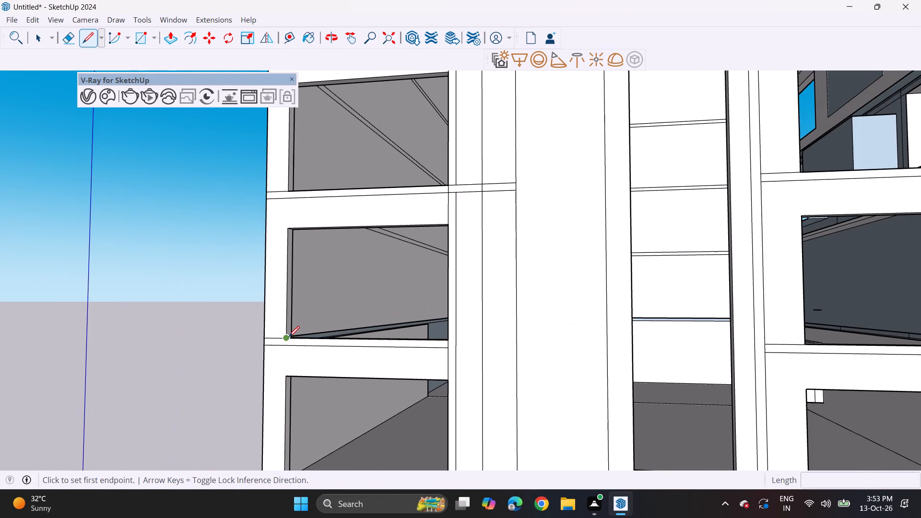
click(289, 337)
click(286, 376)
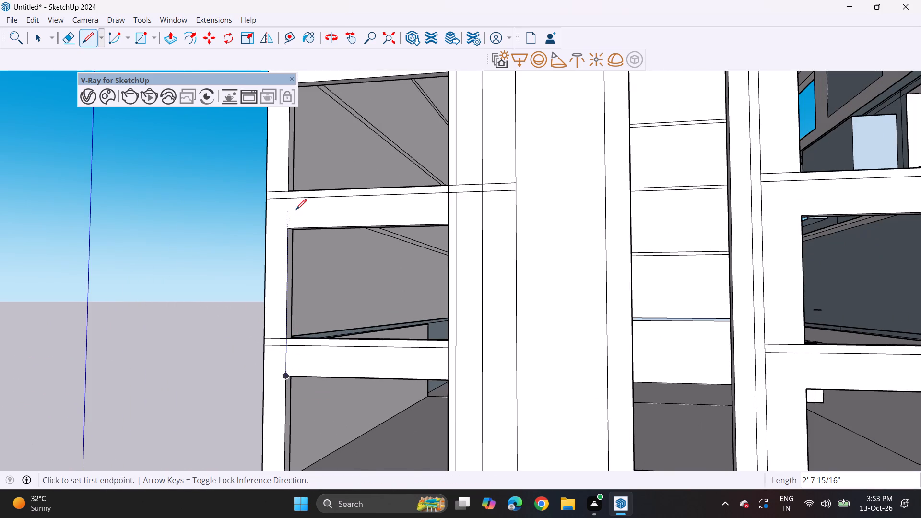
click(286, 228)
click(290, 186)
Draw vertical lines continuing the left-hand openings' outer edges up to the fifth, fourth and third floor bands from the top.
shift+middle_drag(285, 140, 297, 416)
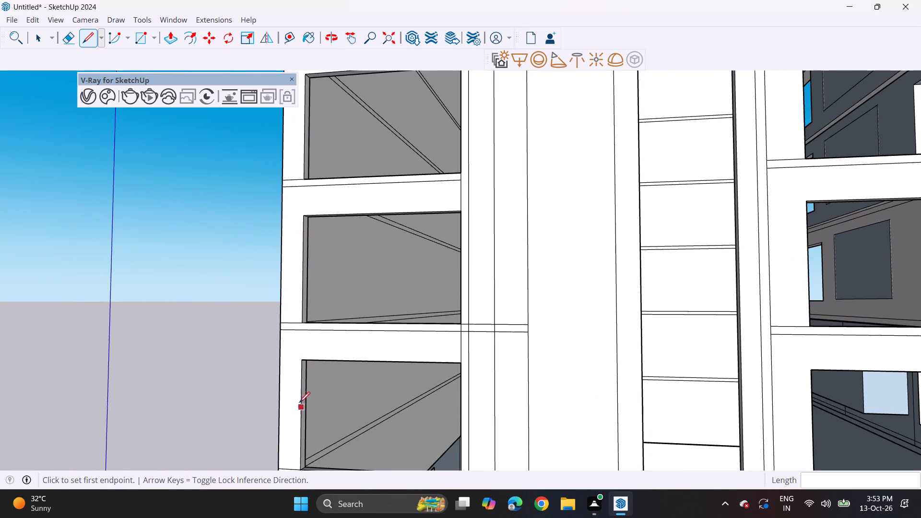
click(301, 361)
click(302, 325)
shift+middle_drag(296, 223, 296, 256)
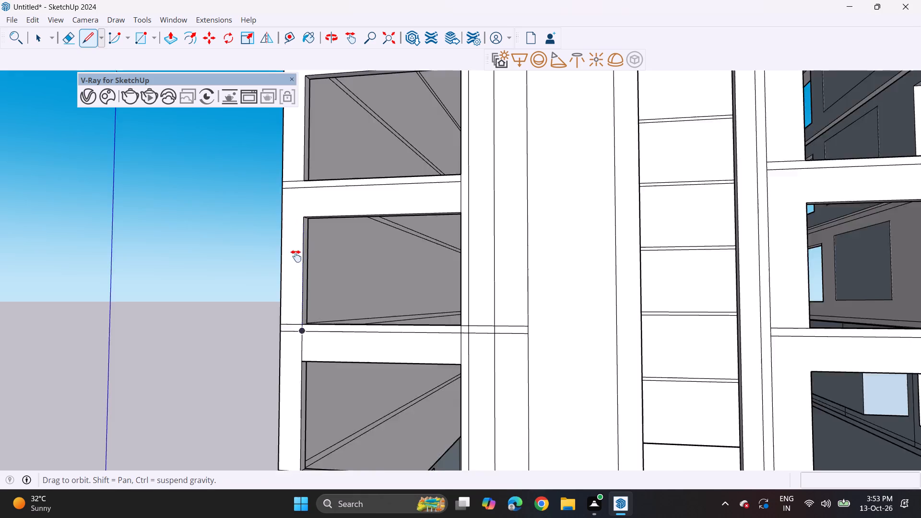
shift+middle_drag(296, 256, 283, 432)
drag(288, 428, 288, 421)
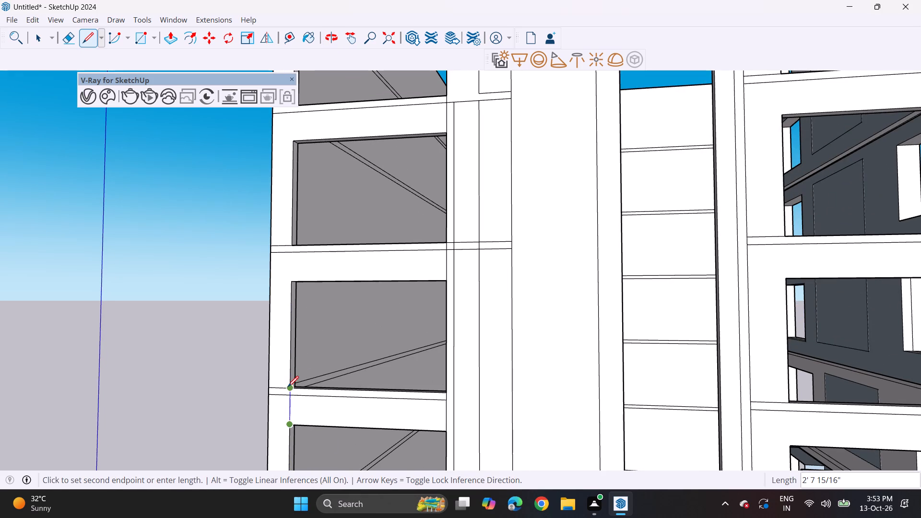
click(288, 387)
click(295, 281)
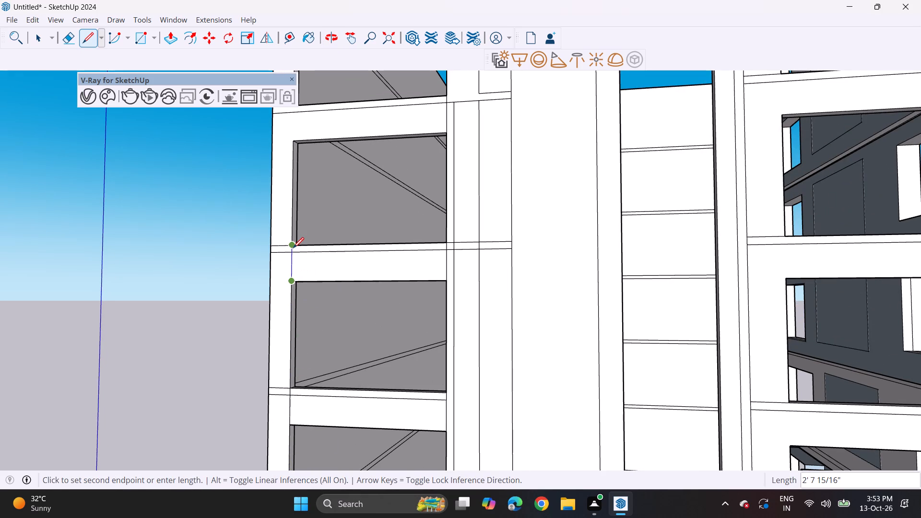
click(293, 248)
Draw vertical lines joining the left-hand openings' outer edges across the second and topmost floor bands.
shift+middle_drag(301, 206, 289, 391)
click(281, 341)
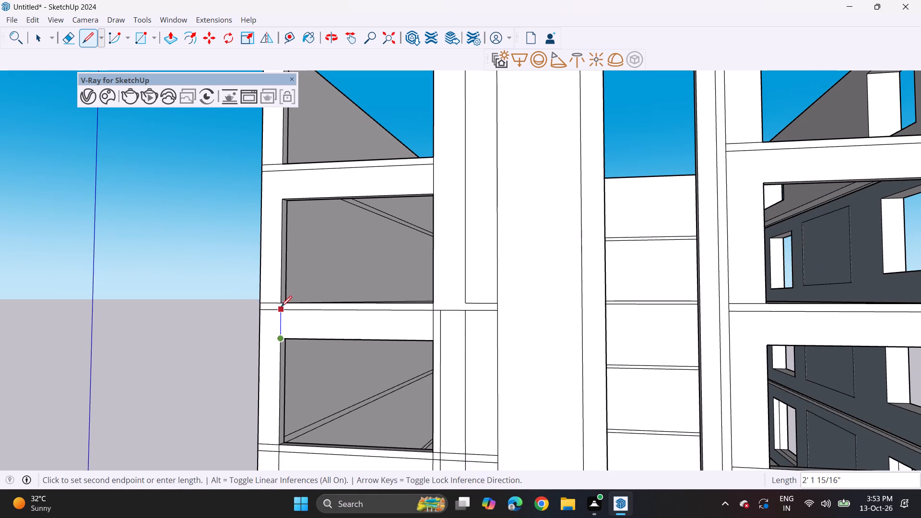
click(282, 299)
shift+middle_drag(287, 301, 274, 432)
click(268, 328)
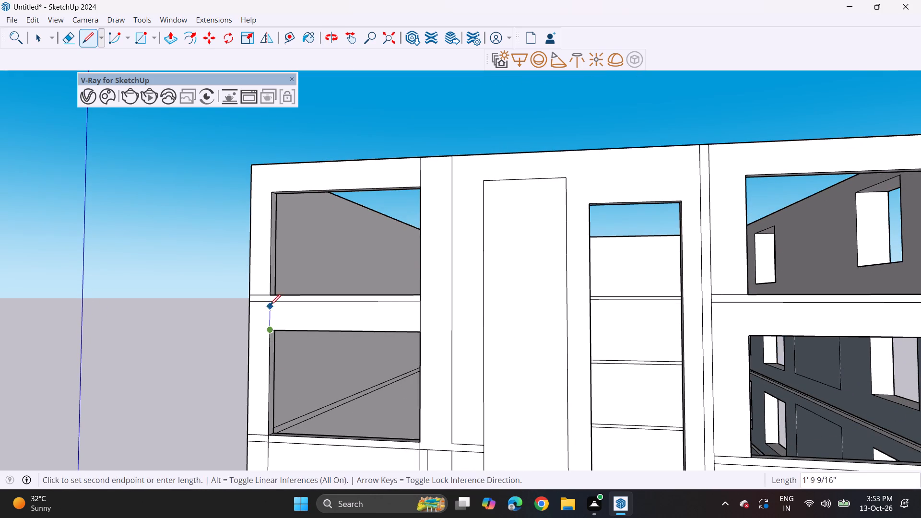
click(271, 293)
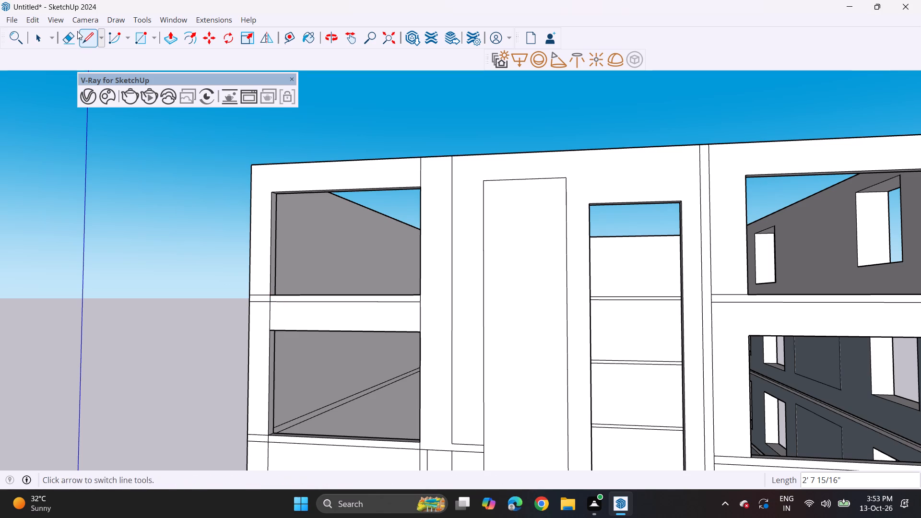
Erase the horizontal edges of the two topmost floor bands where they cross the facade's left end pier.
click(71, 32)
drag(256, 292, 255, 322)
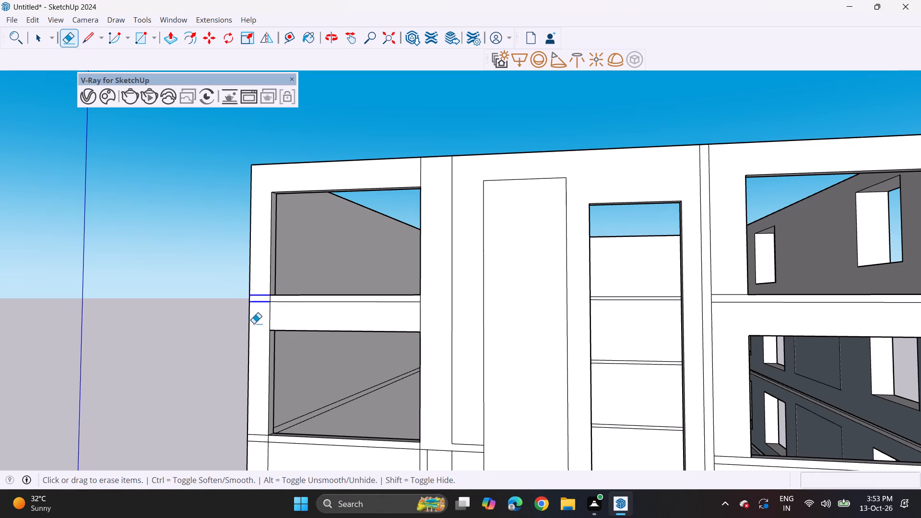
drag(261, 431, 256, 464)
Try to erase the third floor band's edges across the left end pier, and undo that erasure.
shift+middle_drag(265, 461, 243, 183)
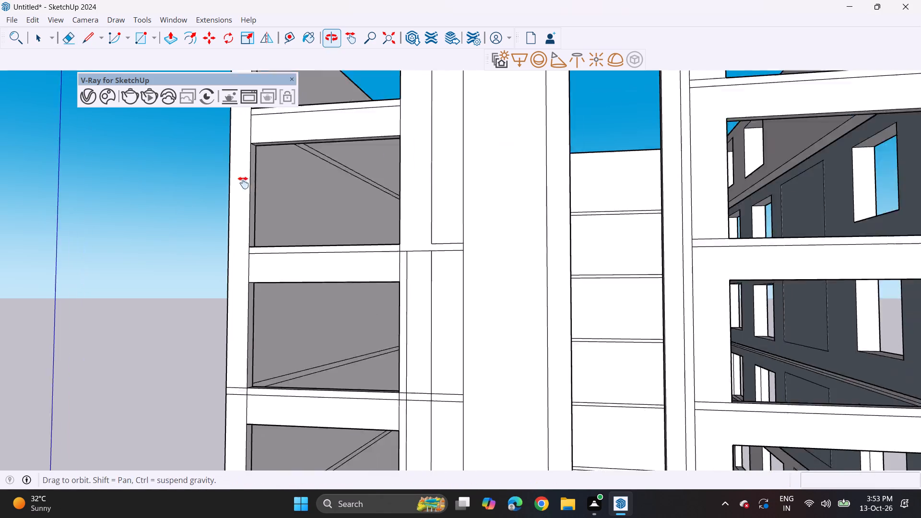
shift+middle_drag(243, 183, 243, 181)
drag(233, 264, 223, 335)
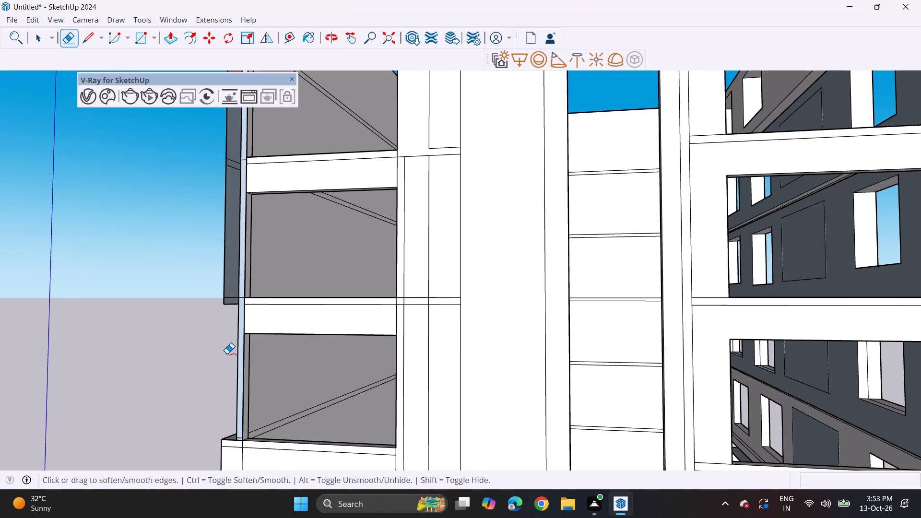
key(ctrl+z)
Erase the horizontal edges of the third, fourth and fifth floor bands from the top across the left end pier.
drag(238, 287, 232, 330)
shift+middle_drag(232, 330, 232, 126)
drag(235, 230, 224, 311)
shift+middle_drag(224, 309, 225, 172)
drag(233, 235, 228, 297)
Erase the horizontal edges of the sixth and seventh floor bands from the top across the left end pier.
shift+middle_drag(226, 304, 227, 110)
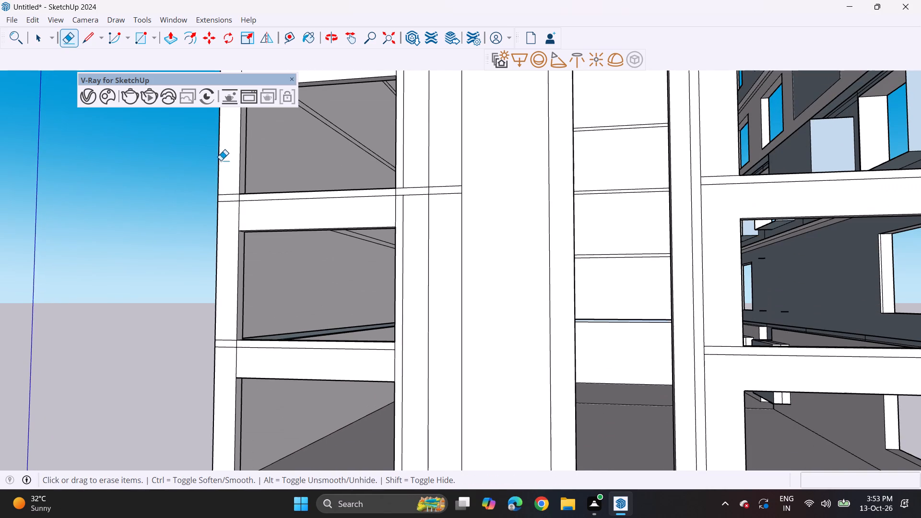
drag(233, 212, 233, 231)
drag(231, 184, 230, 230)
shift+middle_drag(219, 256, 219, 130)
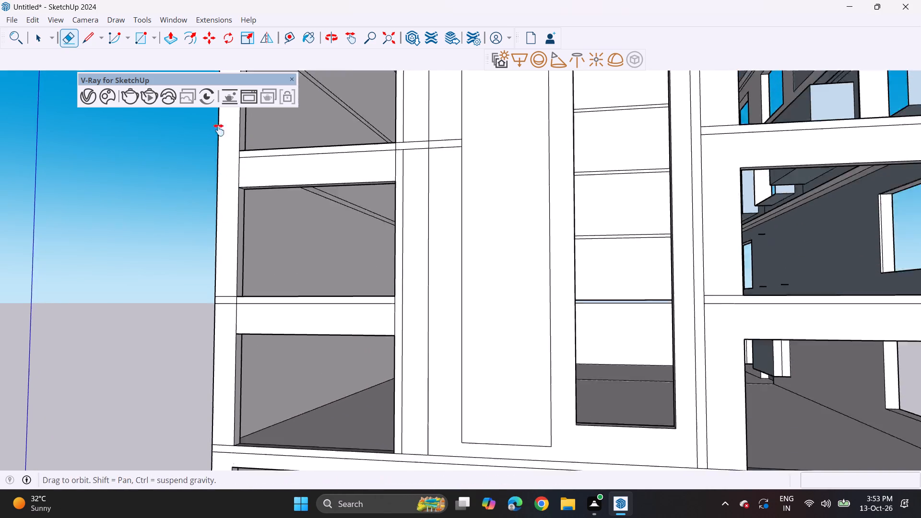
shift+middle_drag(219, 130, 217, 82)
drag(232, 143, 227, 197)
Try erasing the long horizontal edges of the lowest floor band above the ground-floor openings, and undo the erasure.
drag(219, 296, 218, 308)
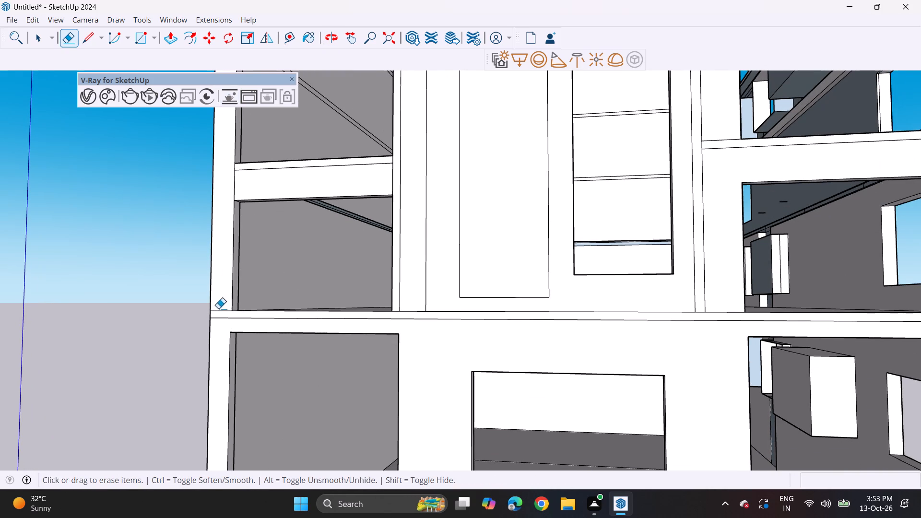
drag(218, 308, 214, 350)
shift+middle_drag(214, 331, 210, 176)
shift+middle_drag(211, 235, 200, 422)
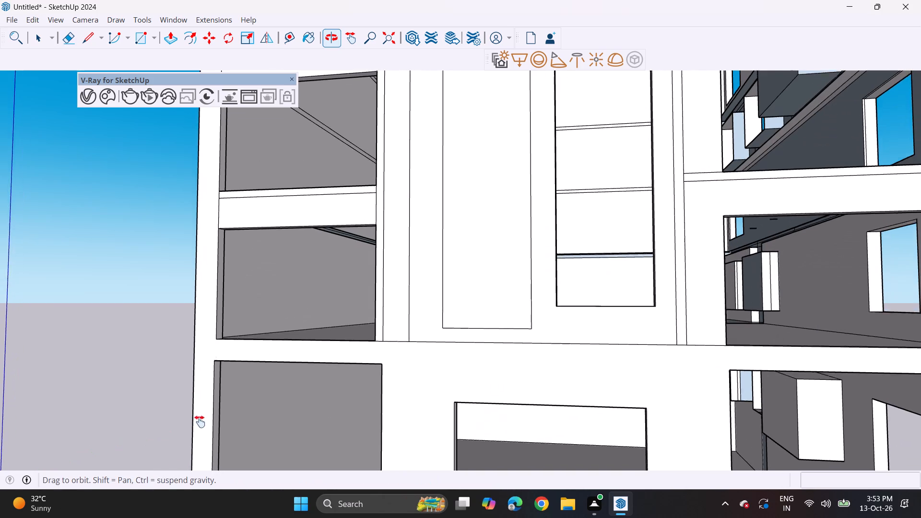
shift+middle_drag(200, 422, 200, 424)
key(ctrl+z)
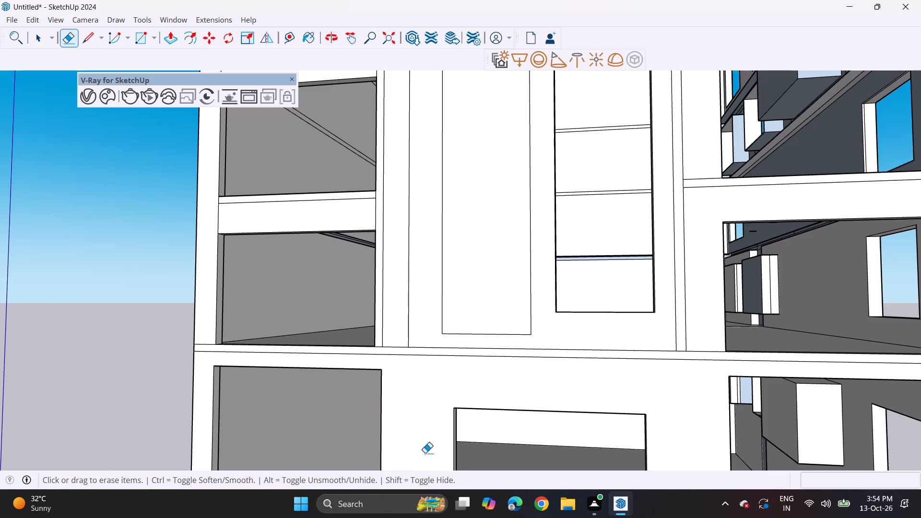
Erase the surplus vertical line and lower band edge on the narrow strip at the floor band below the sixth left opening from the top.
scroll(413, 393, down, 9)
middle_drag(412, 344, 412, 371)
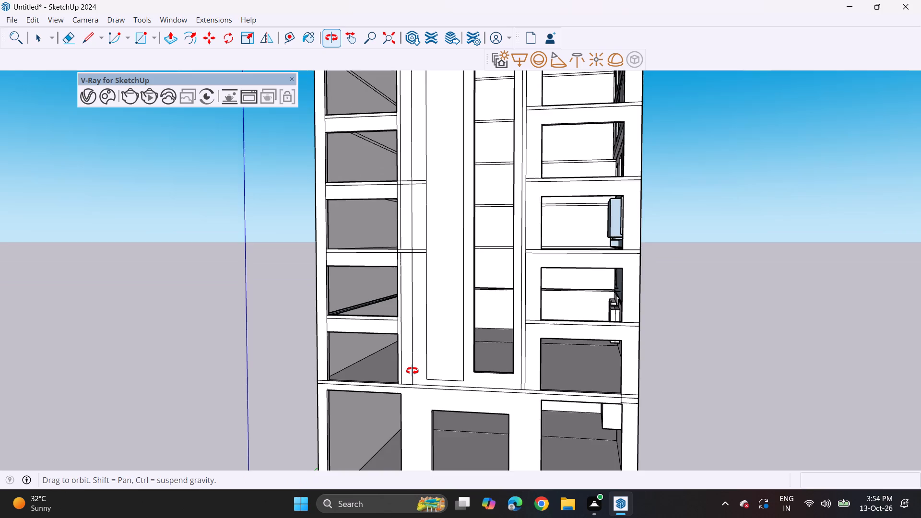
middle_drag(412, 371, 408, 392)
scroll(404, 328, up, 3)
scroll(416, 257, up, 6)
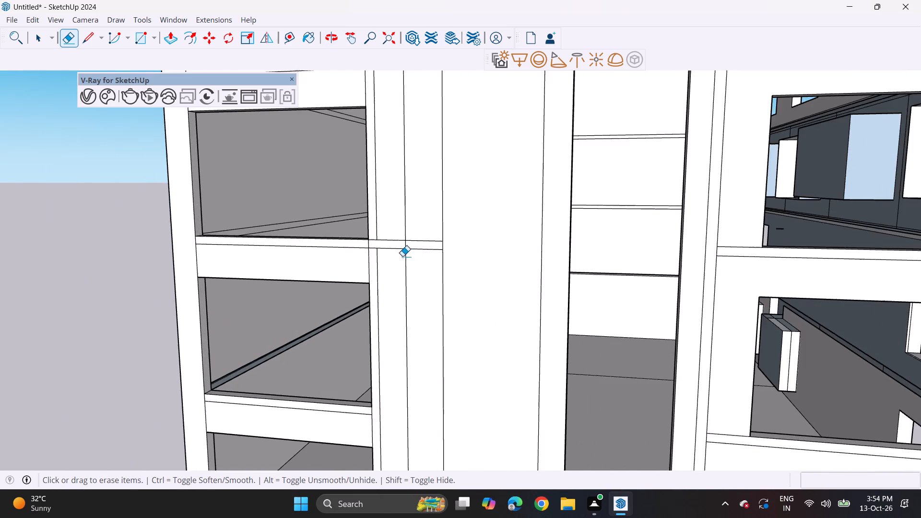
scroll(400, 256, up, 10)
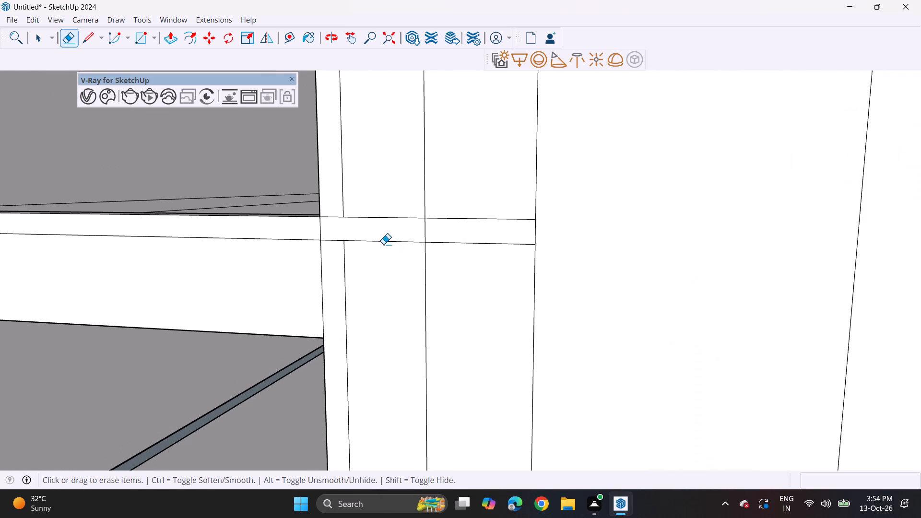
click(341, 291)
drag(351, 274, 345, 297)
drag(366, 239, 367, 264)
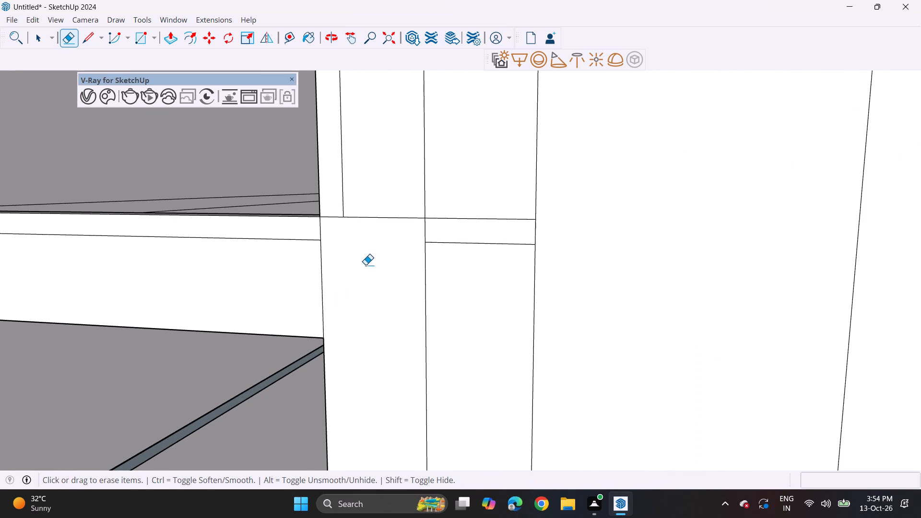
drag(427, 228, 460, 224)
drag(442, 227, 404, 234)
Erase the short edges crossing the floor band below the fifth left opening, within the narrow strip beside the tall central panel.
scroll(390, 236, down, 12)
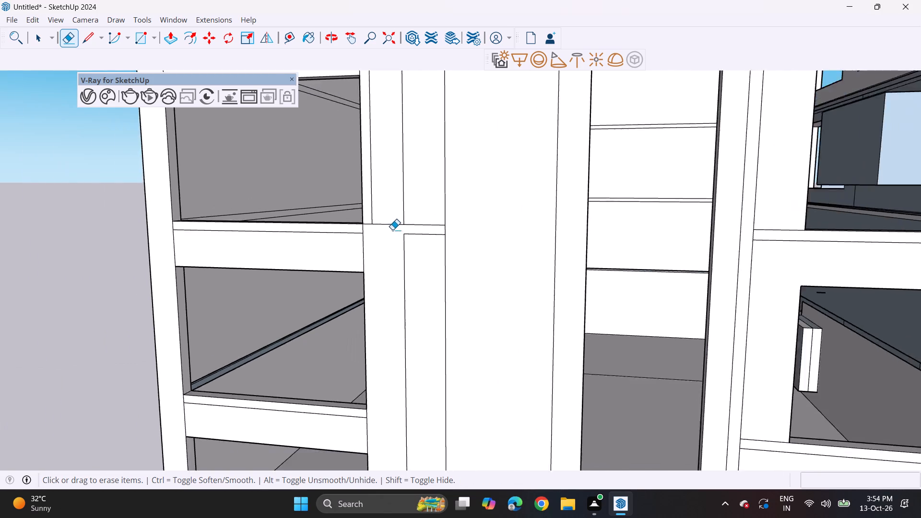
scroll(392, 230, down, 7)
shift+middle_drag(396, 224, 395, 381)
shift+middle_drag(388, 300, 392, 344)
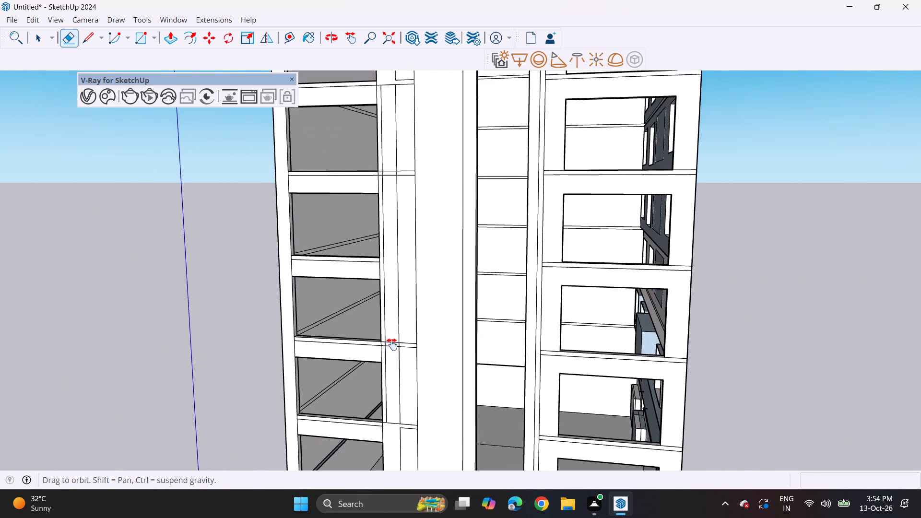
shift+middle_drag(392, 344, 392, 360)
scroll(390, 356, up, 3)
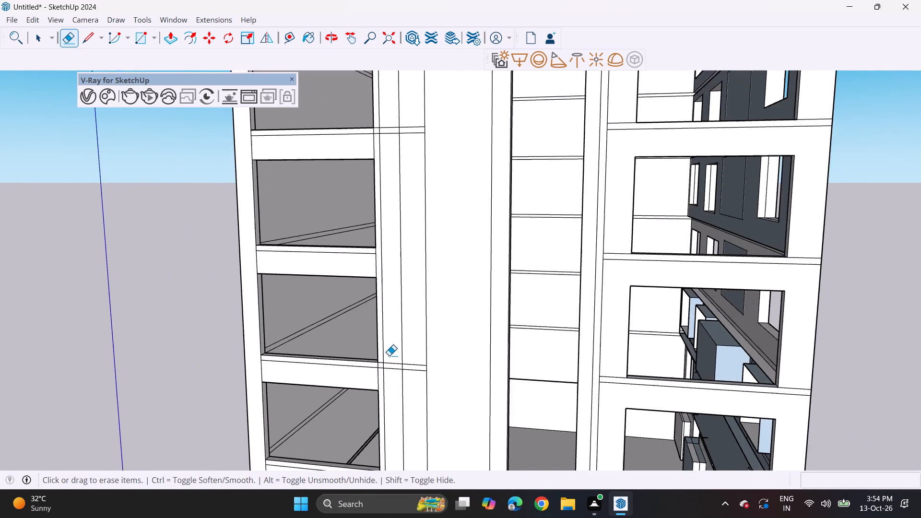
scroll(389, 355, up, 13)
drag(365, 377, 365, 383)
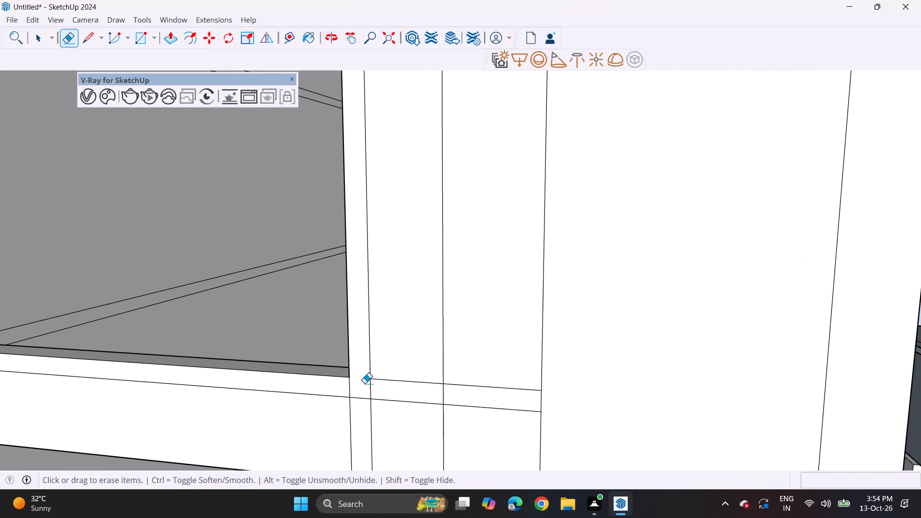
drag(365, 383, 449, 394)
scroll(397, 328, down, 2)
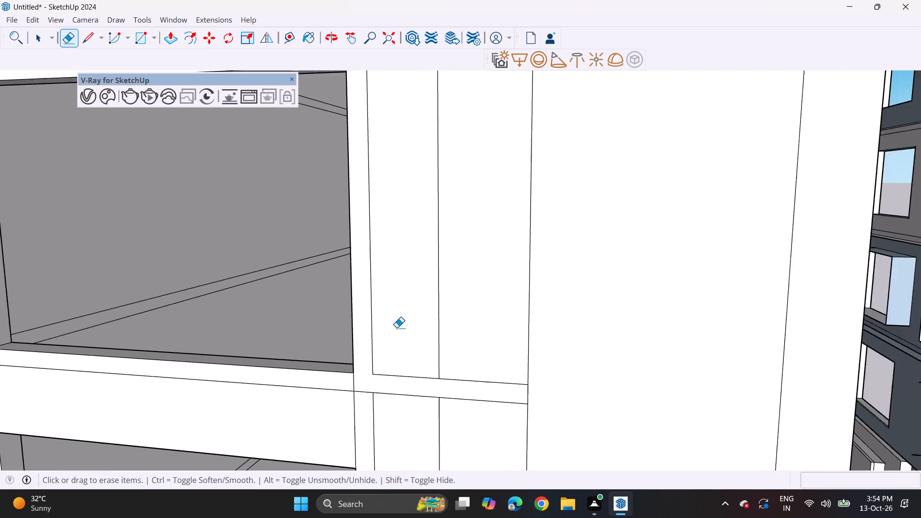
scroll(397, 328, down, 10)
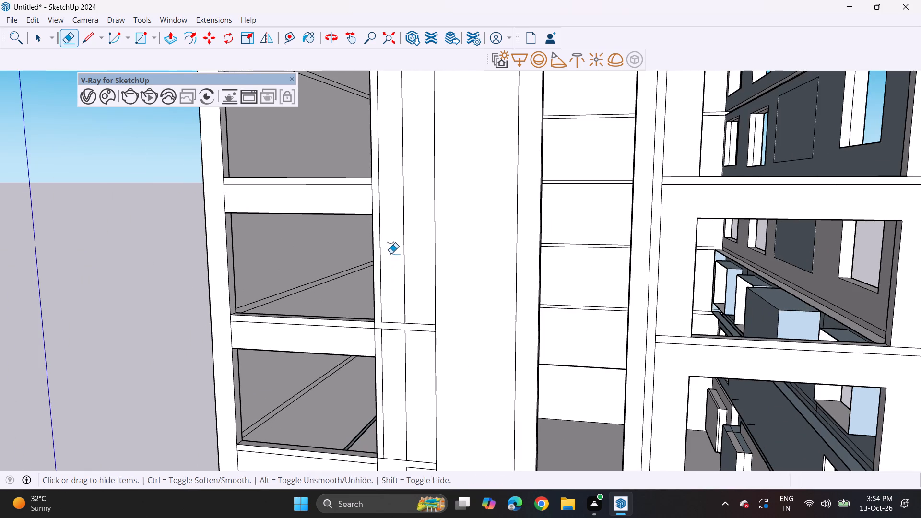
Erase the inner vertical line and leftover band edges on the narrow strip beside the fourth and fifth left openings from the top.
shift+middle_drag(391, 253, 378, 322)
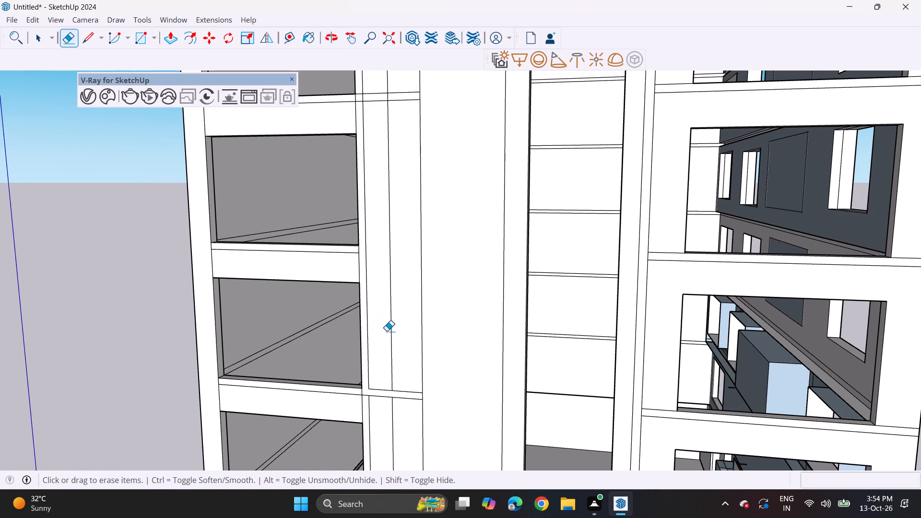
click(370, 385)
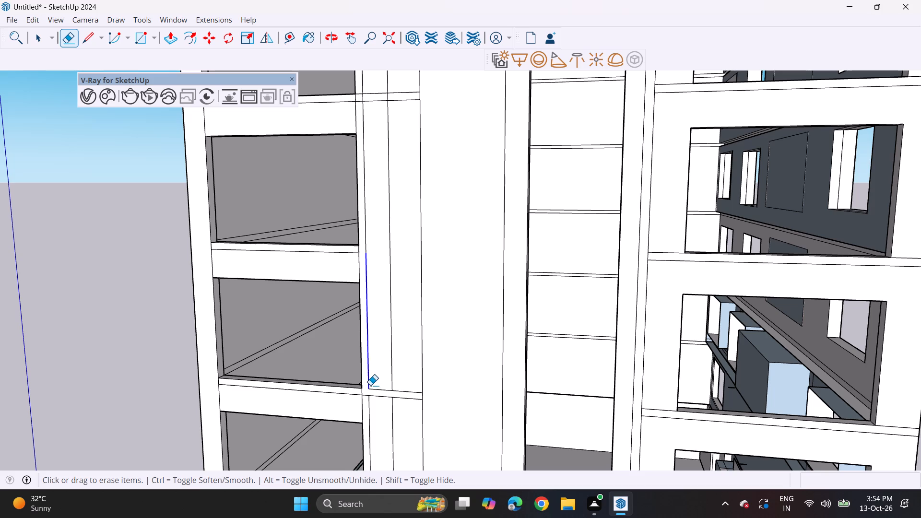
click(373, 389)
click(366, 236)
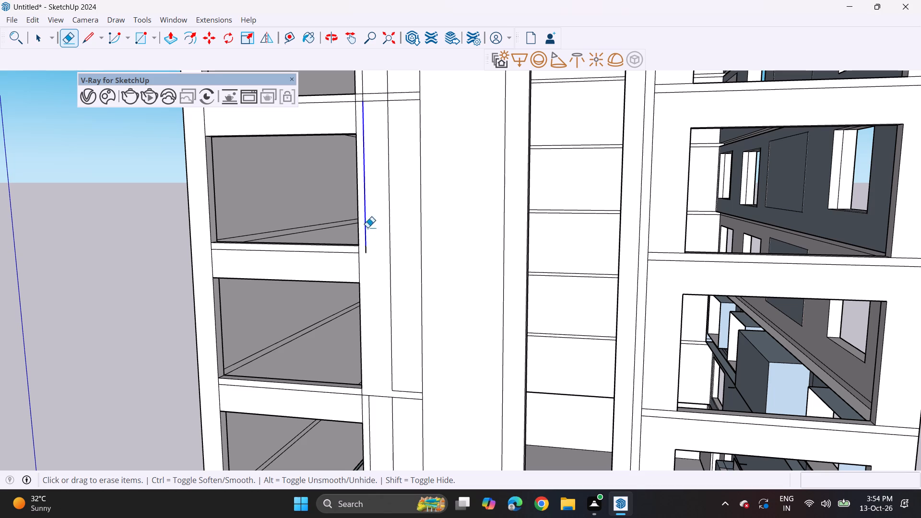
shift+middle_drag(369, 174, 356, 292)
drag(355, 359, 354, 368)
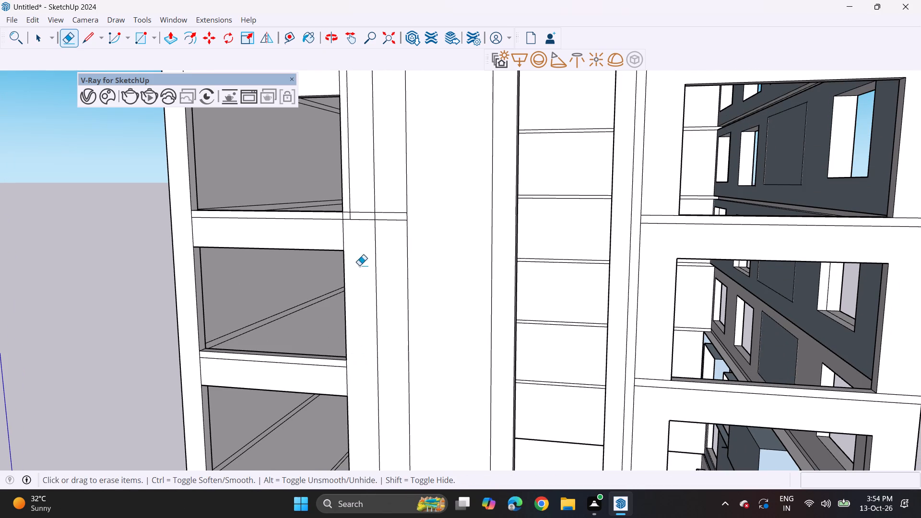
Erase the lower edge and short vertical pieces of the floor band below the third left opening where they cross the narrow strip.
shift+middle_drag(365, 251, 347, 330)
scroll(344, 302, up, 7)
drag(344, 304, 344, 313)
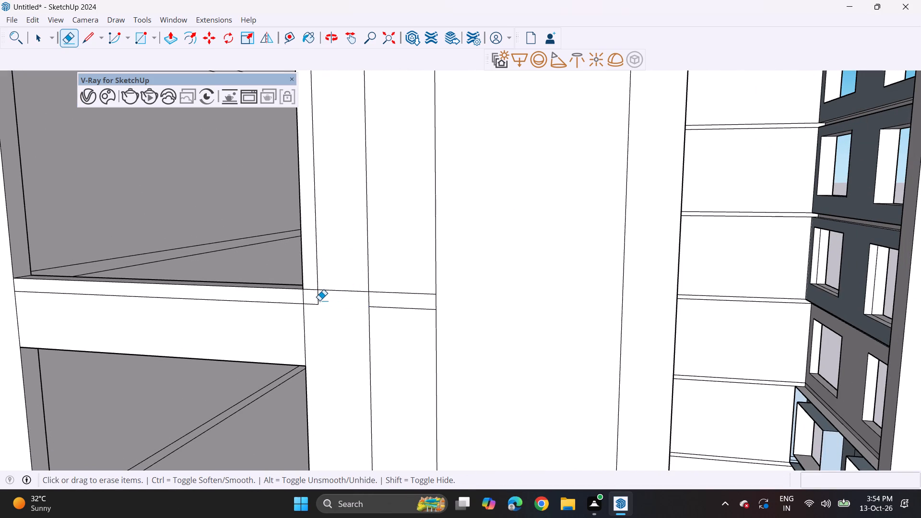
click(319, 300)
drag(317, 298, 317, 310)
drag(370, 298, 355, 297)
scroll(351, 301, down, 11)
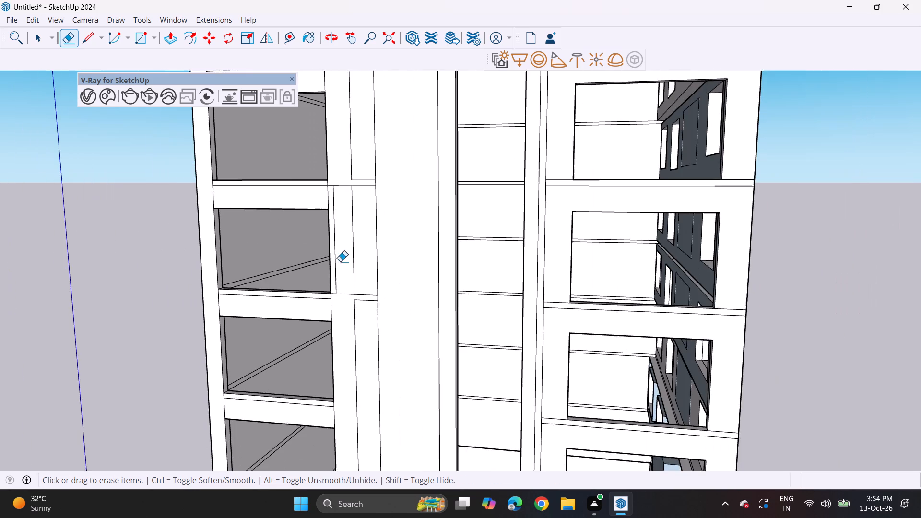
Push/Pull the narrow strip's top segment, beside the two uppermost left openings, outward by 2' 6 1/2".
shift+middle_drag(352, 199, 349, 370)
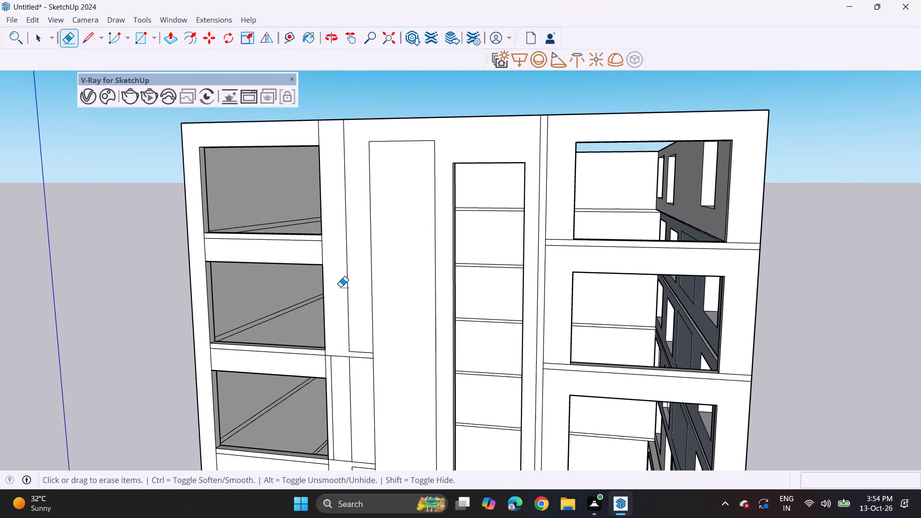
scroll(339, 274, down, 4)
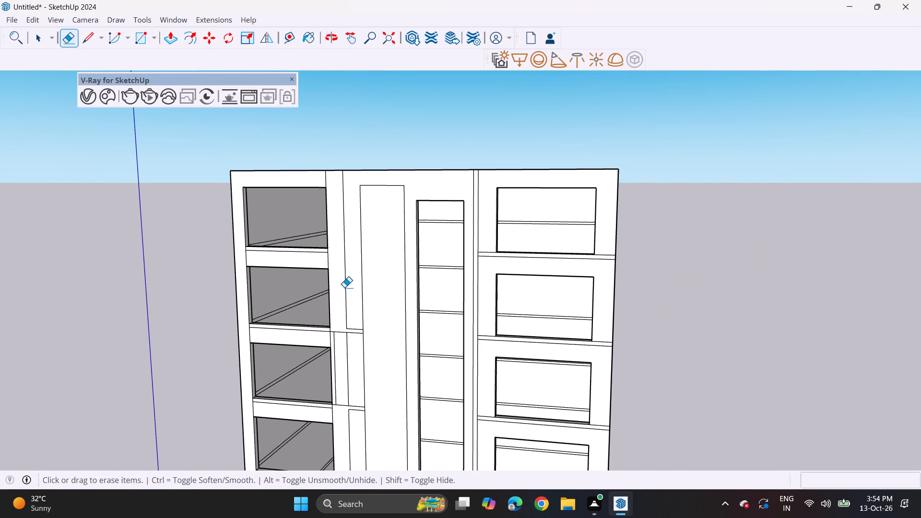
click(174, 41)
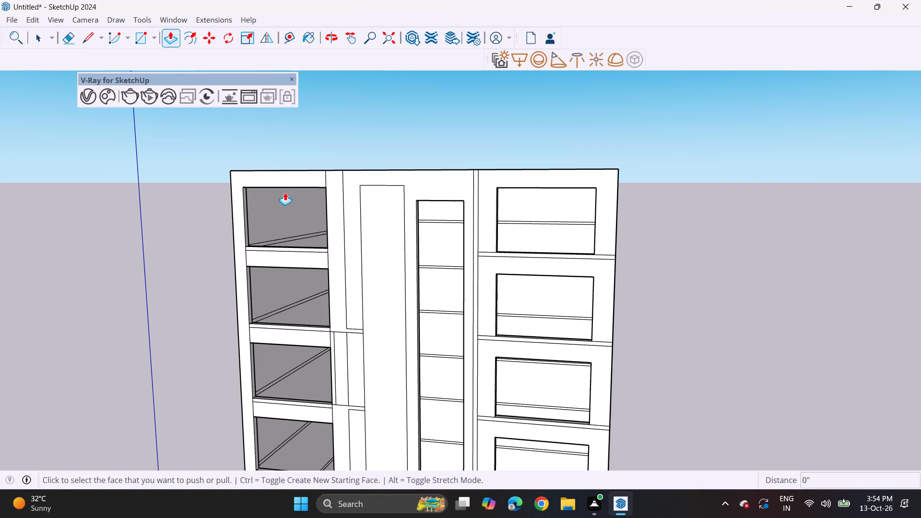
click(335, 313)
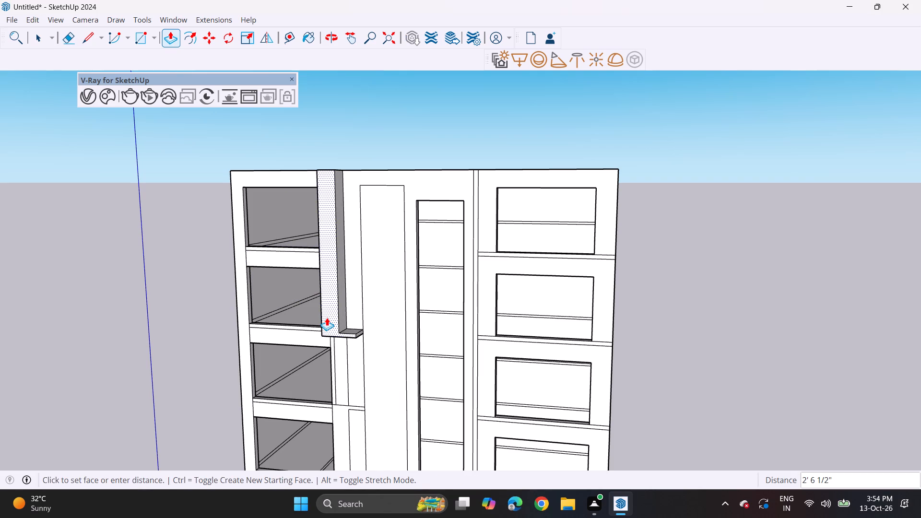
click(327, 318)
Erase the vertical line on the strip segment beside the third left opening and pull that segment out 2' 6 1/2".
middle_drag(339, 365, 416, 326)
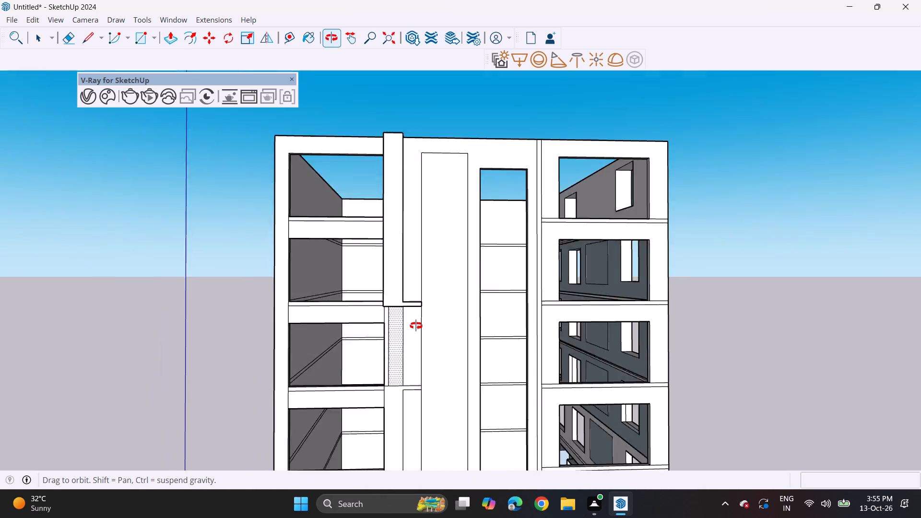
middle_drag(416, 326, 404, 324)
scroll(378, 342, up, 1)
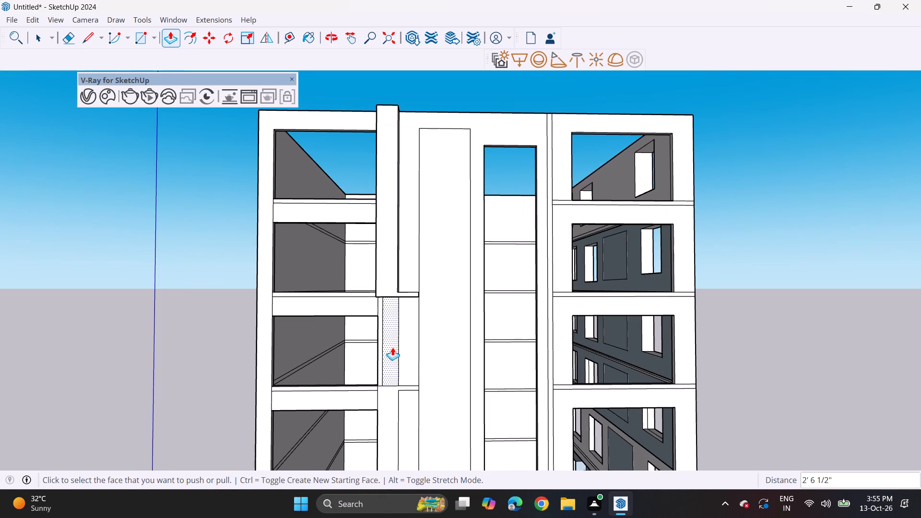
scroll(392, 347, up, 3)
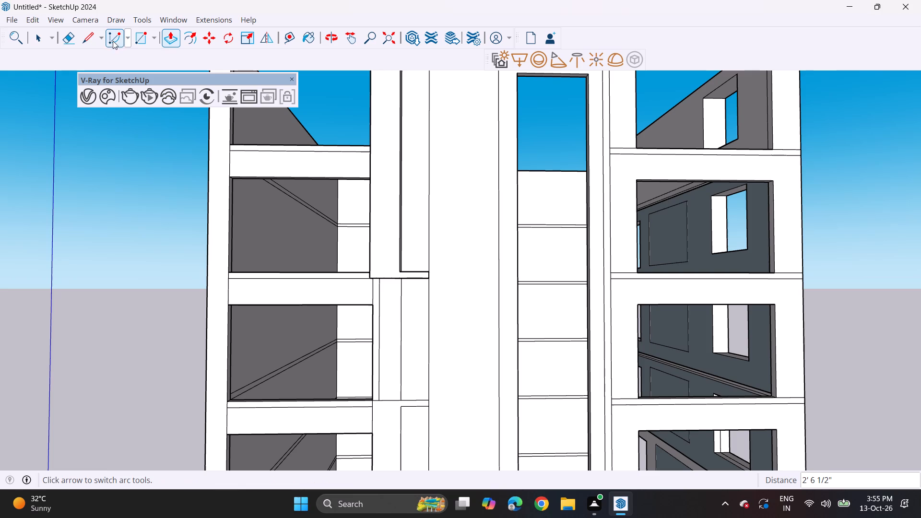
click(62, 36)
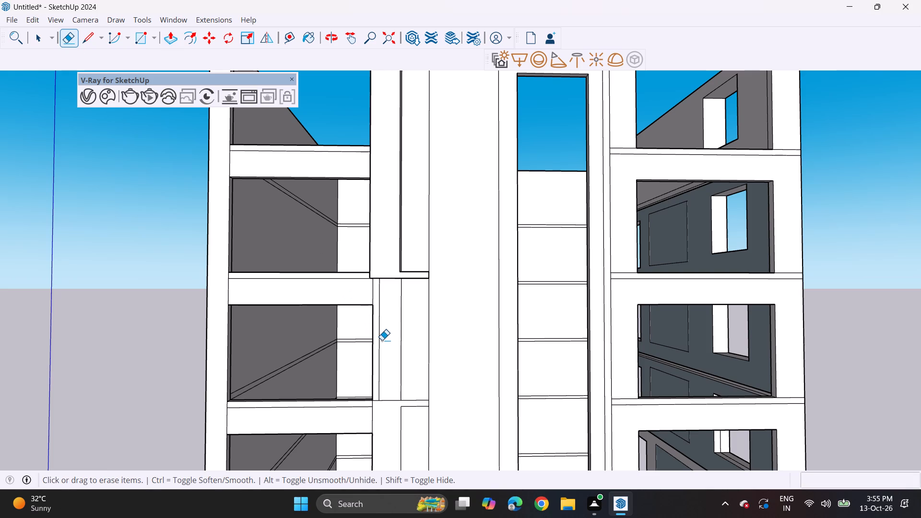
click(379, 332)
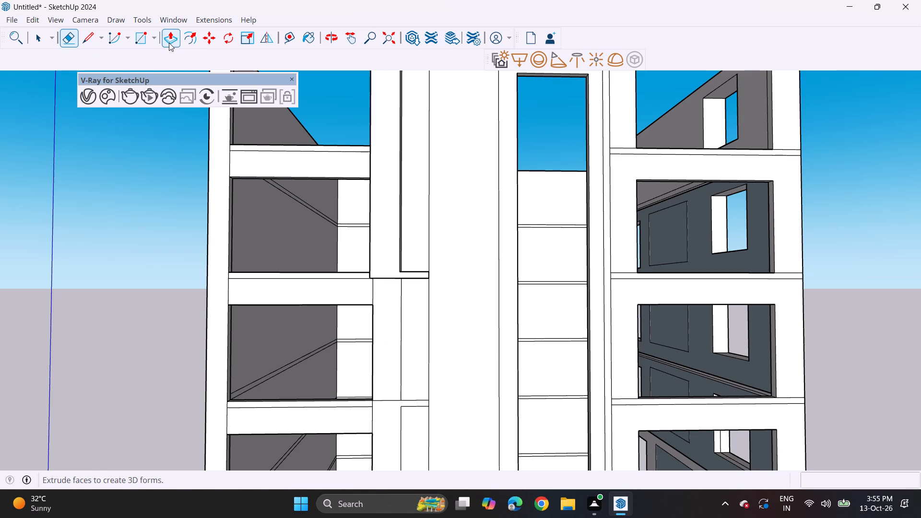
drag(169, 43, 173, 47)
click(383, 314)
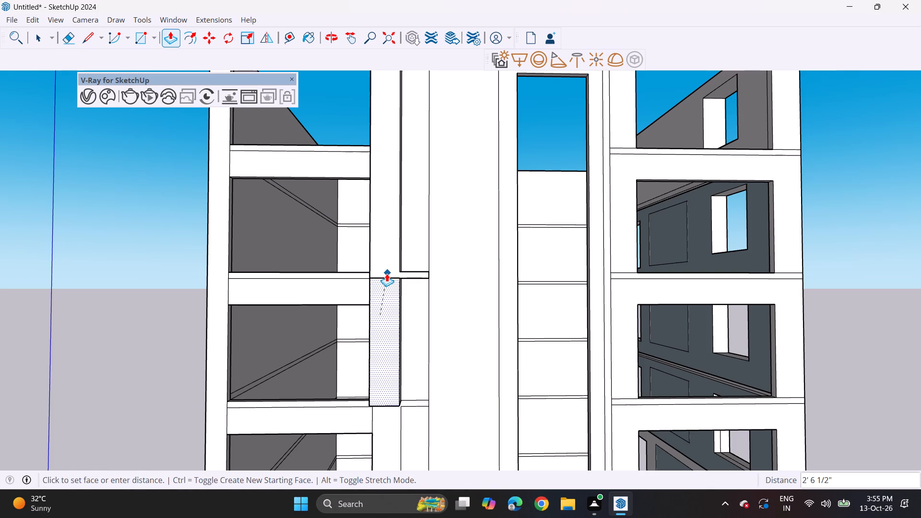
click(387, 273)
Pull the strip segment beside the fourth and fifth left openings out 2' 6 1/2", flush with the projecting segment above.
middle_drag(401, 309, 543, 322)
middle_drag(518, 399, 415, 138)
shift+scroll(461, 244, up, 1)
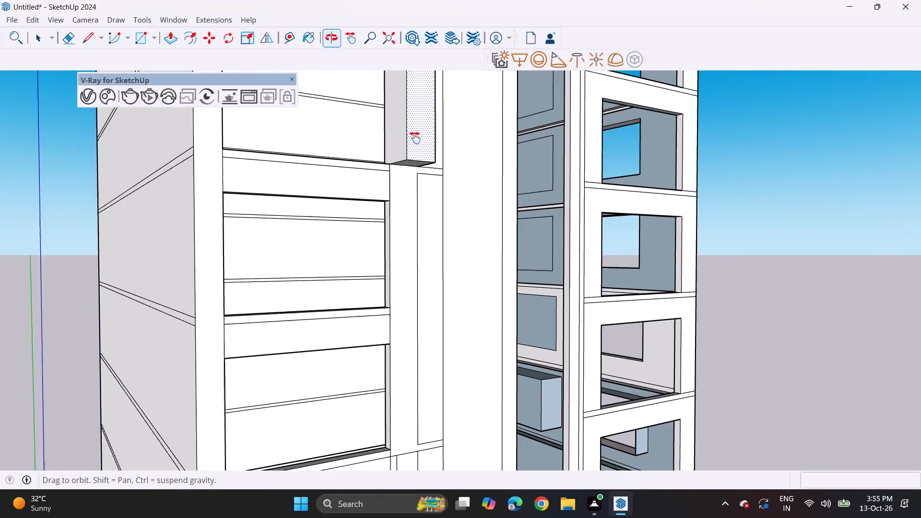
middle_drag(415, 138, 412, 136)
middle_drag(394, 191, 371, 236)
click(378, 260)
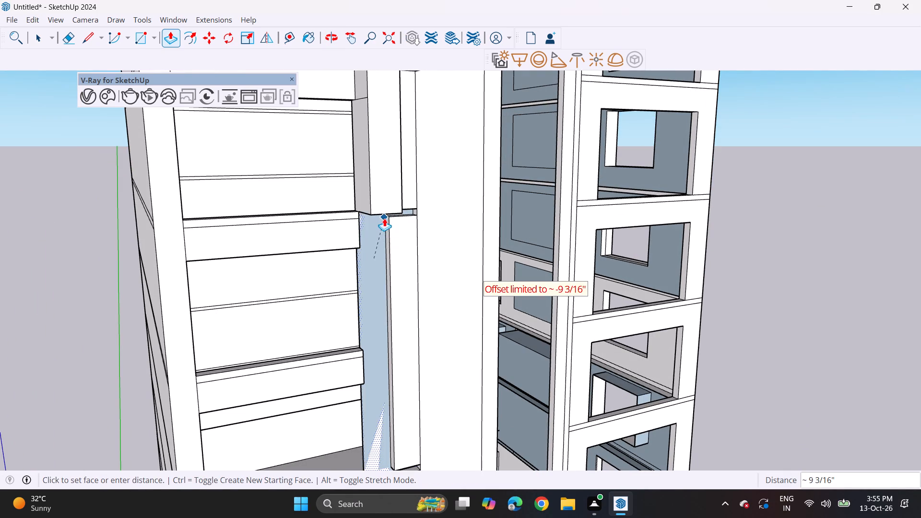
click(385, 214)
Erase the vertical line on the strip segment beside the sixth left opening and pull that segment out flush with the one above.
shift+middle_drag(407, 328, 366, 120)
middle_drag(335, 312, 276, 291)
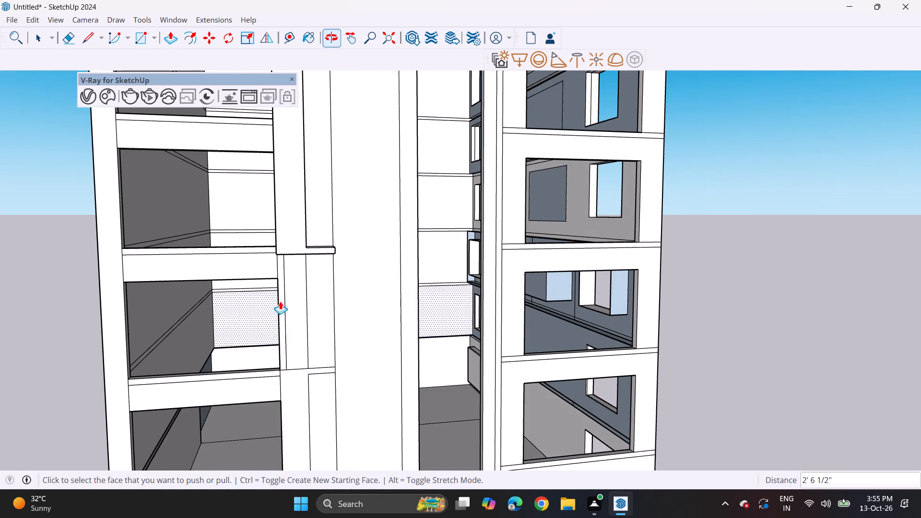
drag(64, 35, 69, 41)
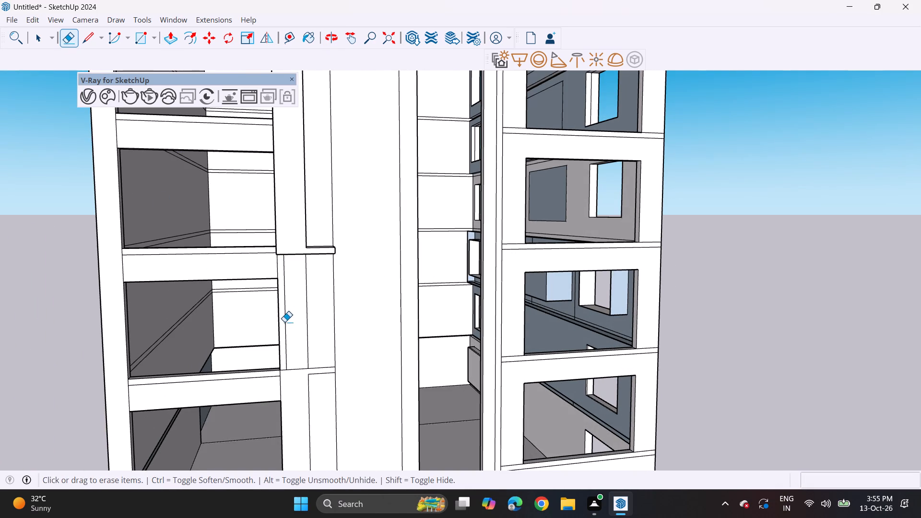
click(283, 321)
click(286, 318)
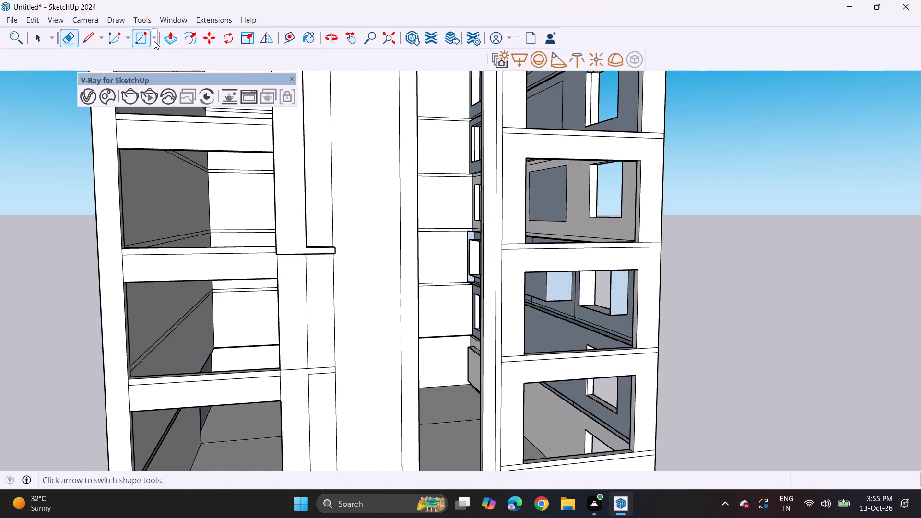
click(168, 46)
click(294, 346)
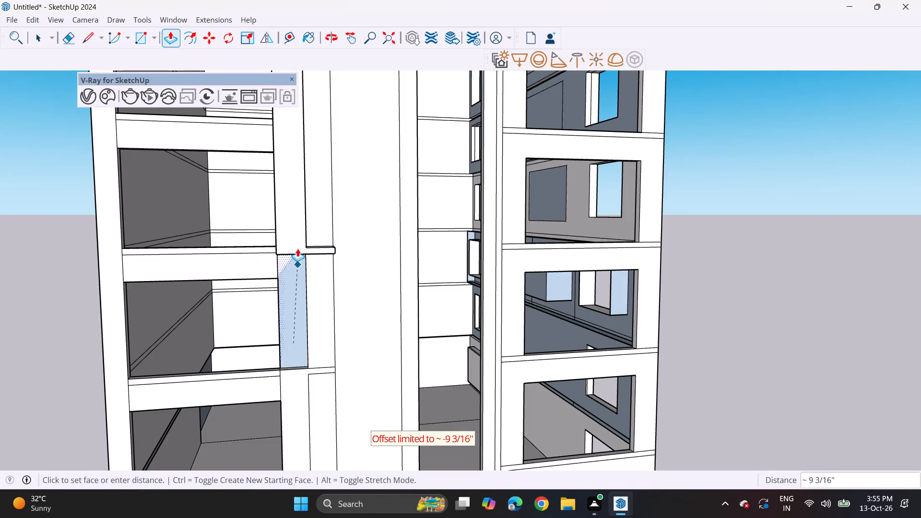
click(297, 242)
Pull the lowest strip segment, beside the two left openings above the ground floor, out 2' 6 1/2".
middle_drag(264, 427, 262, 369)
click(289, 338)
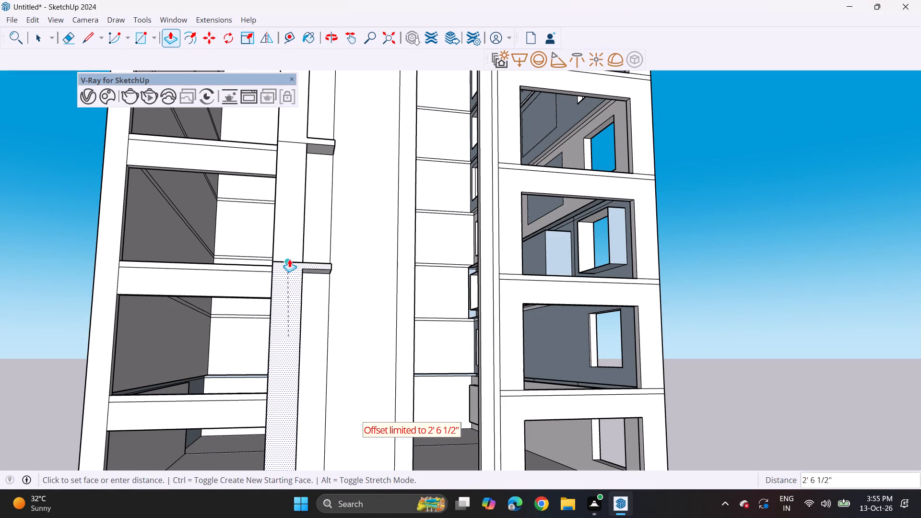
click(289, 259)
scroll(281, 318, down, 9)
middle_drag(284, 327, 270, 360)
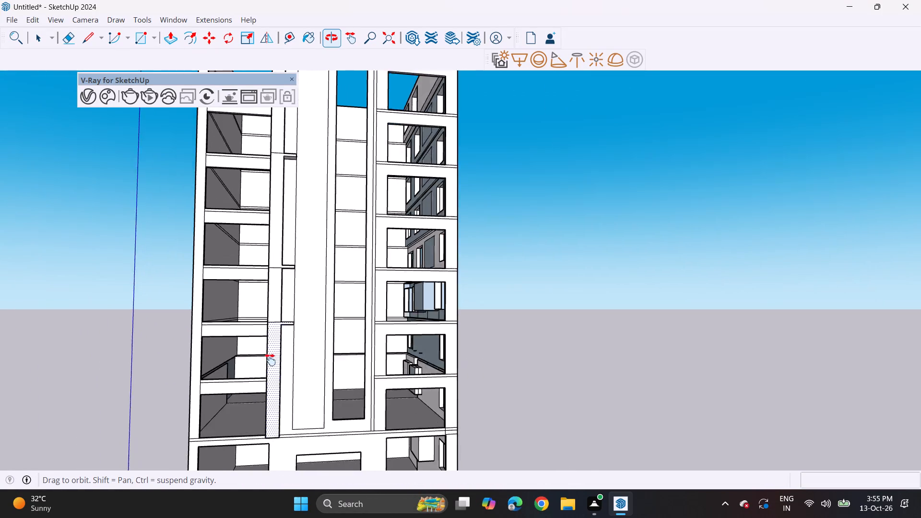
Pull the recessed face surrounding the tall central panel and opening out 11 1/8".
middle_drag(270, 360, 268, 304)
middle_drag(268, 304, 230, 349)
scroll(248, 356, up, 6)
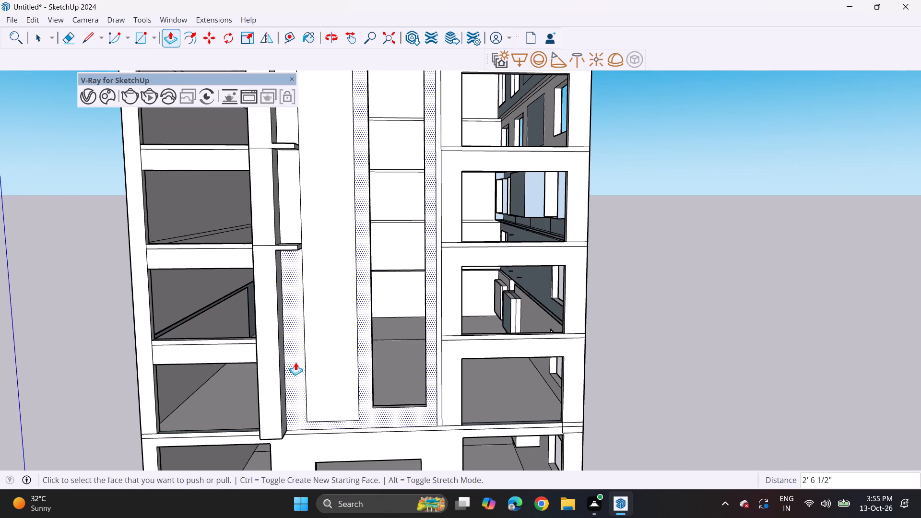
click(295, 362)
click(295, 365)
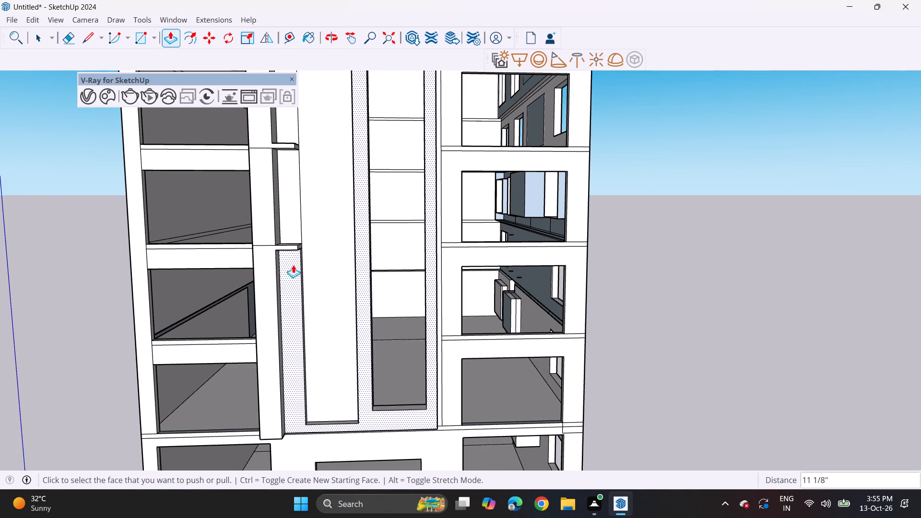
Repeat the 11 1/8" pull on the four recessed segments above, between the left fin and the tall panel, up to the roof.
double_click(291, 223)
shift+middle_drag(293, 186, 294, 416)
double_click(284, 341)
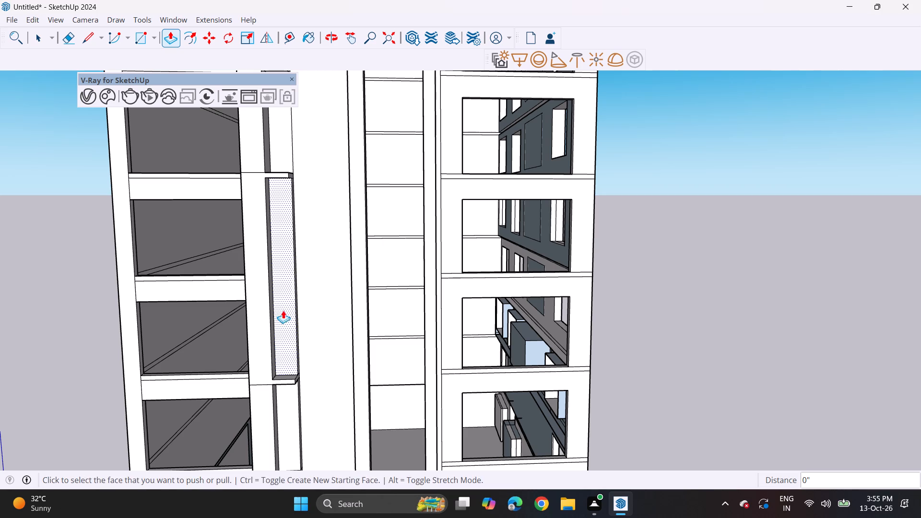
middle_drag(287, 232, 286, 467)
double_click(279, 361)
double_click(275, 240)
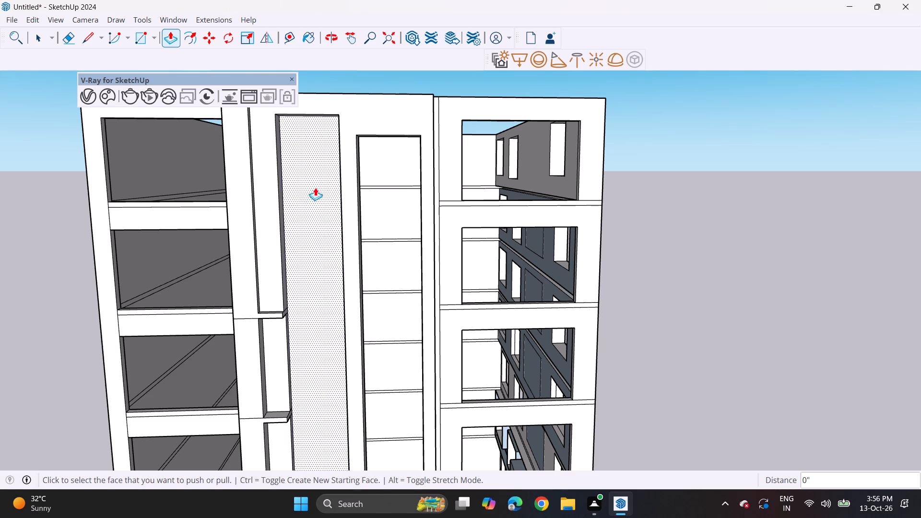
Pull the strip at the facade's outer left edge out 2' 6 1/2", and extend it by a further 2' 3 9/16".
middle_drag(211, 291, 522, 269)
middle_drag(528, 274, 310, 278)
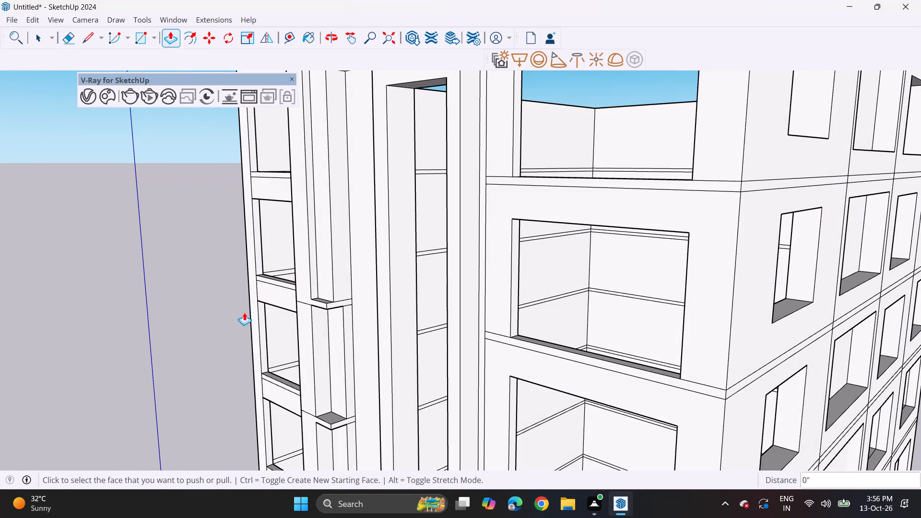
click(255, 322)
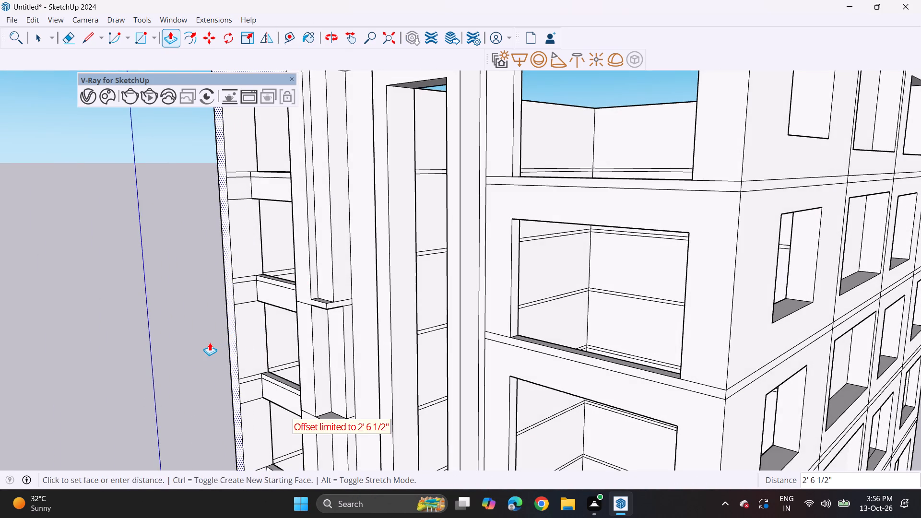
click(210, 342)
click(234, 353)
click(213, 362)
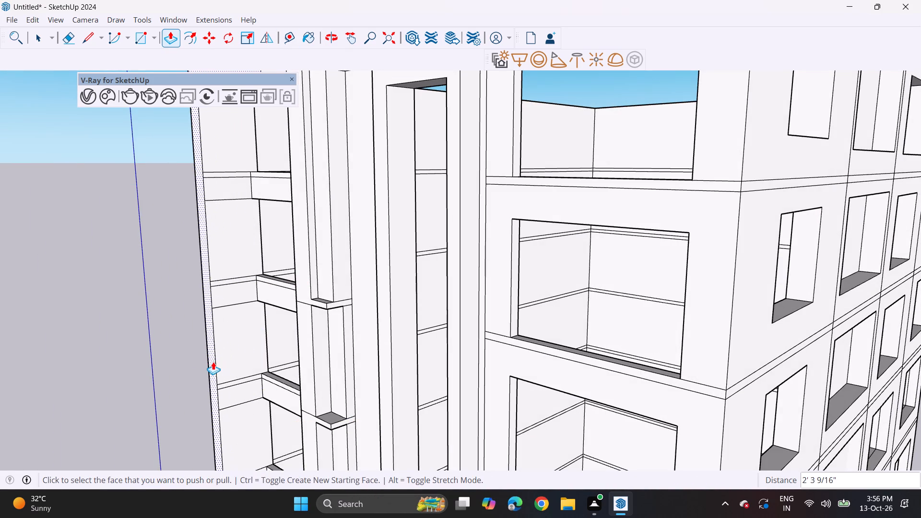
Push the front face of the outer left edge fin back 2' 5 3/4".
middle_drag(260, 382, 294, 363)
scroll(302, 368, down, 6)
shift+middle_drag(310, 365, 377, 254)
middle_drag(377, 255, 367, 275)
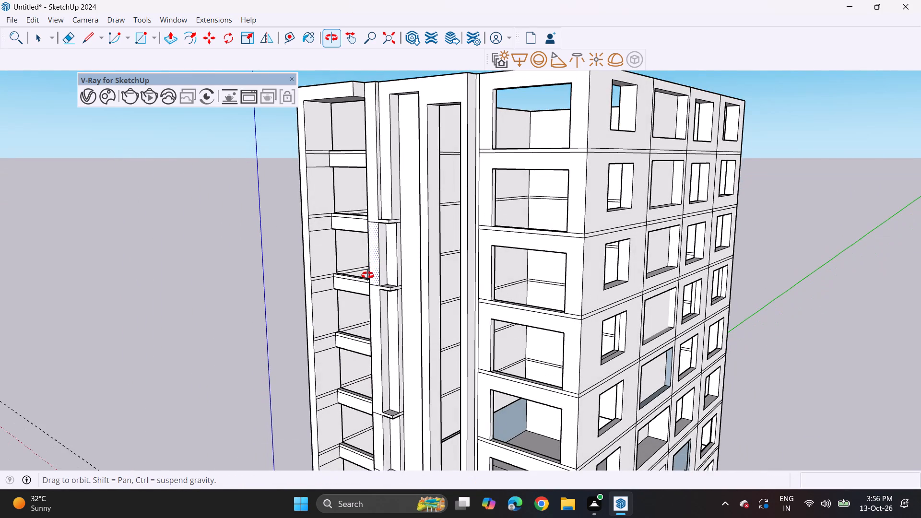
middle_drag(367, 275, 357, 285)
scroll(325, 300, up, 4)
click(301, 318)
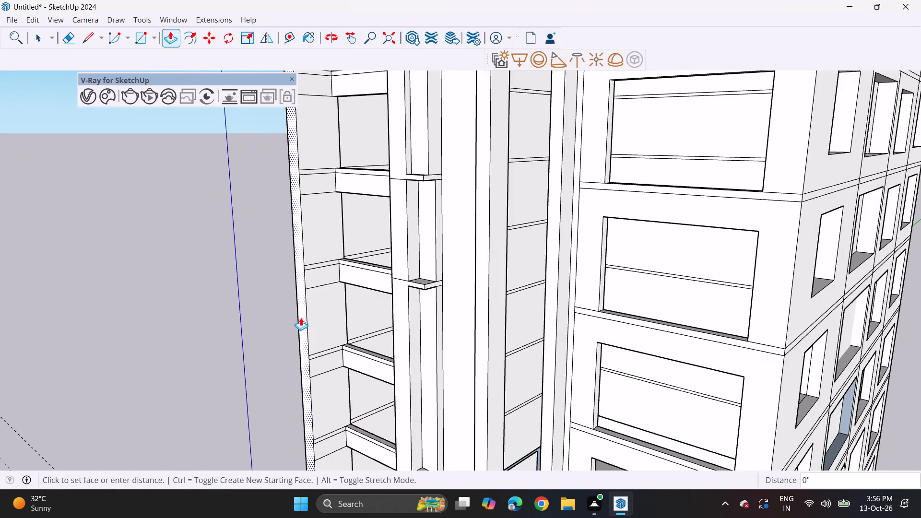
click(318, 309)
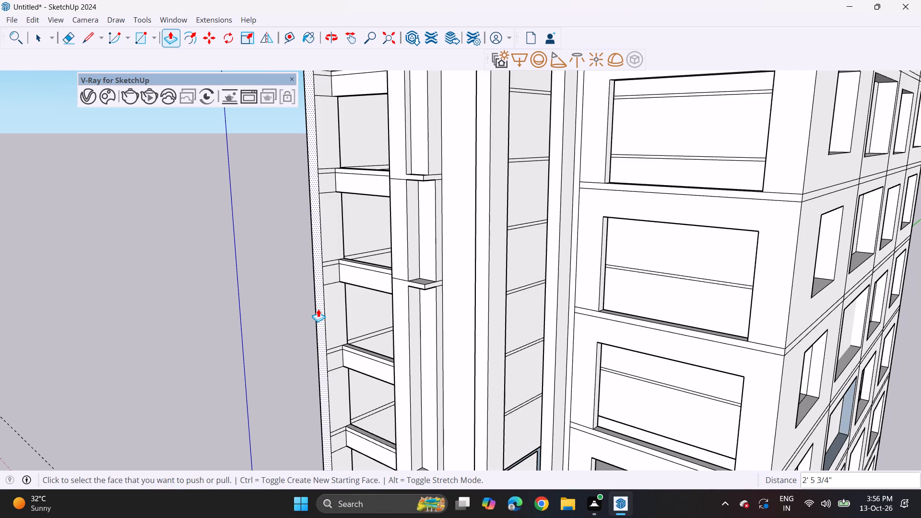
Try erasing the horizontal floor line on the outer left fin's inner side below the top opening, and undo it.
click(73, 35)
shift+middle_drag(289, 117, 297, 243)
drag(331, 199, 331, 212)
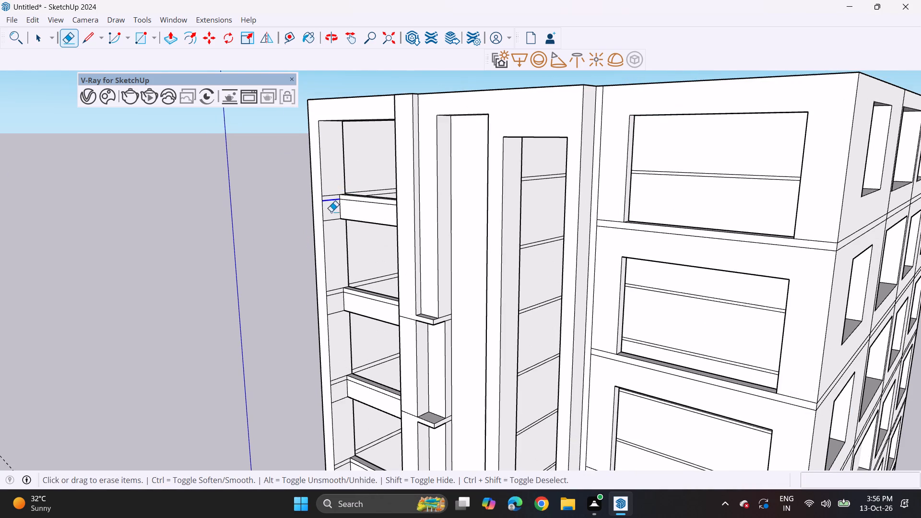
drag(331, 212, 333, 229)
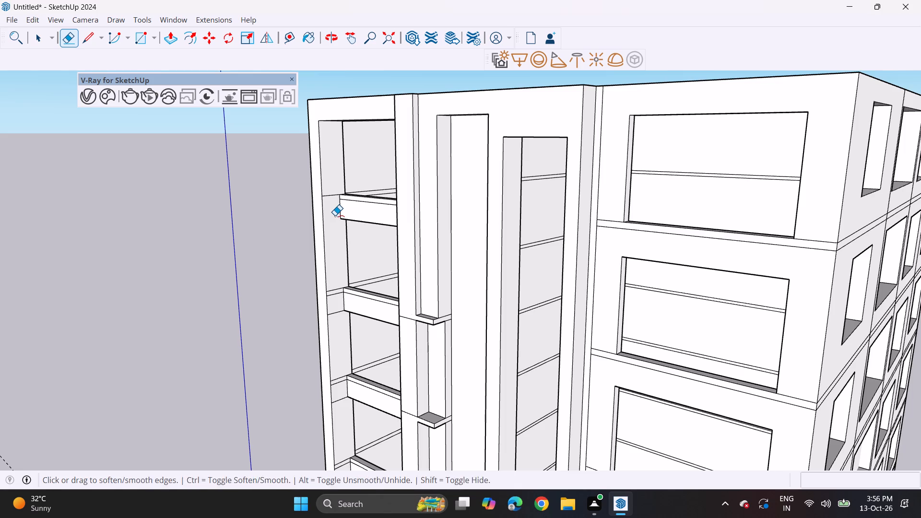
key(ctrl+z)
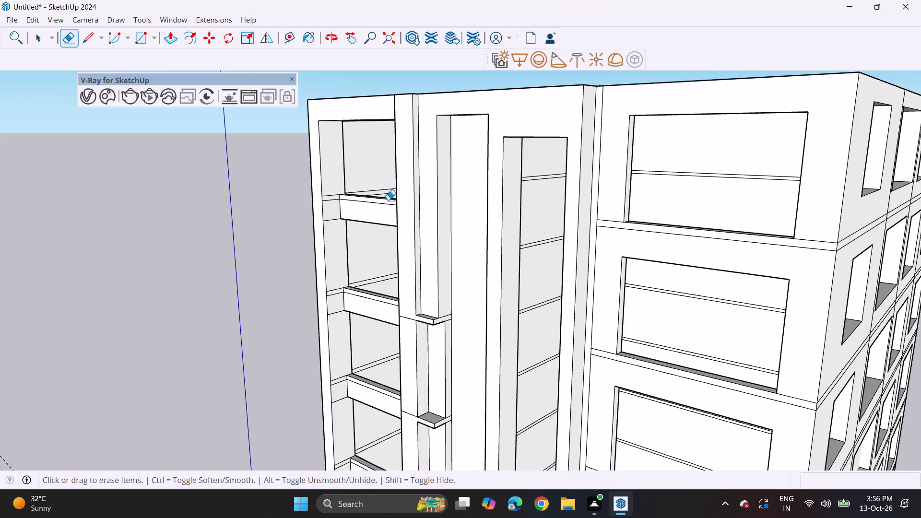
Examine the projecting fins and openings of the front facade from the roof down to the ground floor.
scroll(388, 199, down, 2)
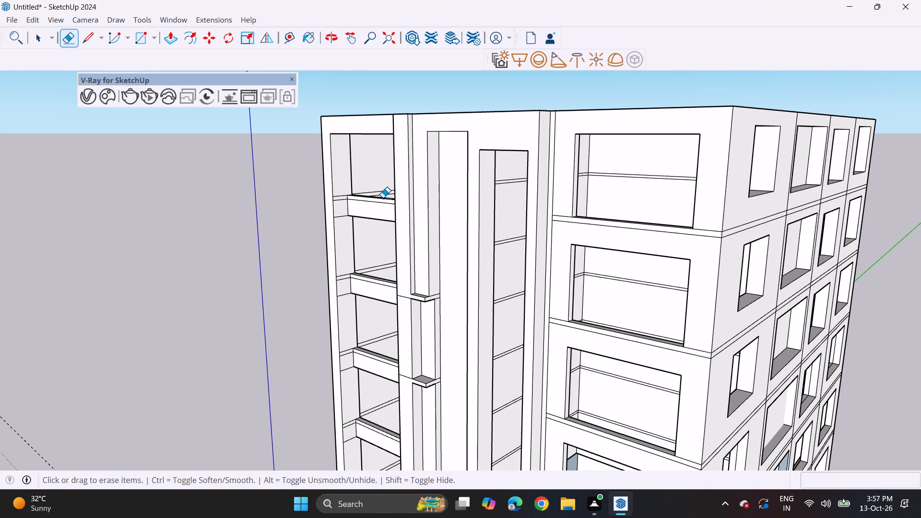
scroll(389, 362, down, 2)
middle_drag(408, 380, 423, 376)
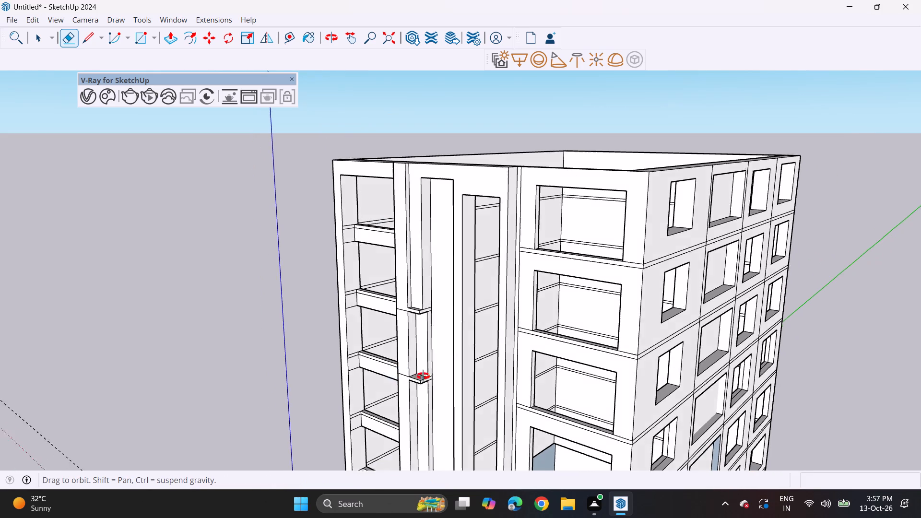
middle_drag(423, 376, 530, 335)
middle_drag(510, 348, 387, 130)
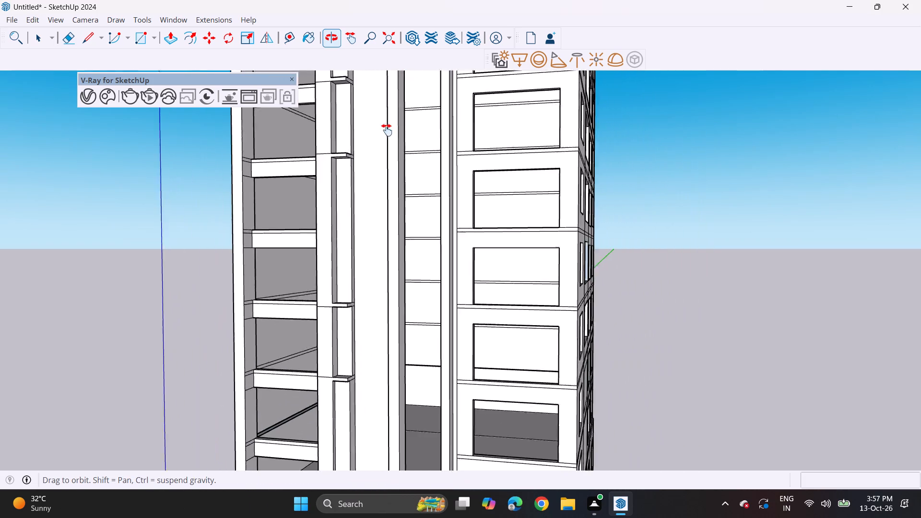
middle_drag(387, 130, 376, 102)
scroll(371, 162, down, 4)
middle_drag(361, 251, 417, 260)
shift+middle_drag(413, 262, 414, 263)
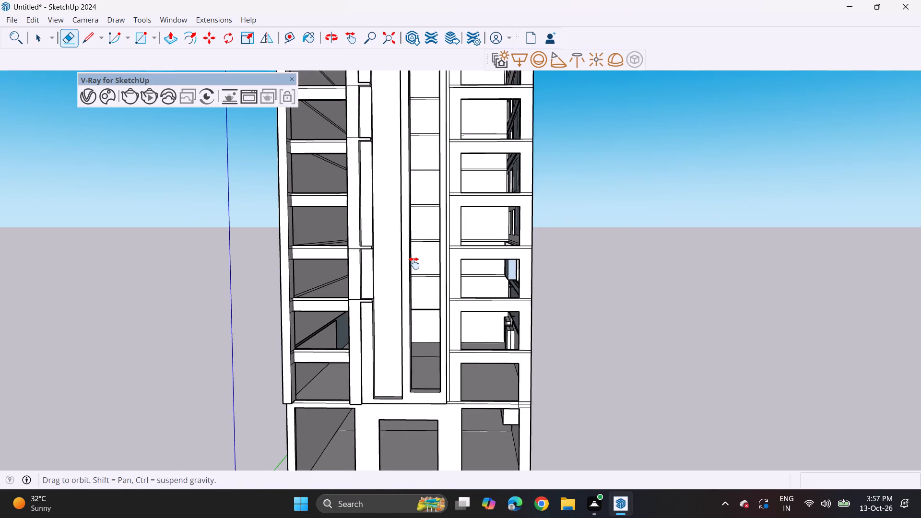
shift+middle_drag(414, 263, 390, 267)
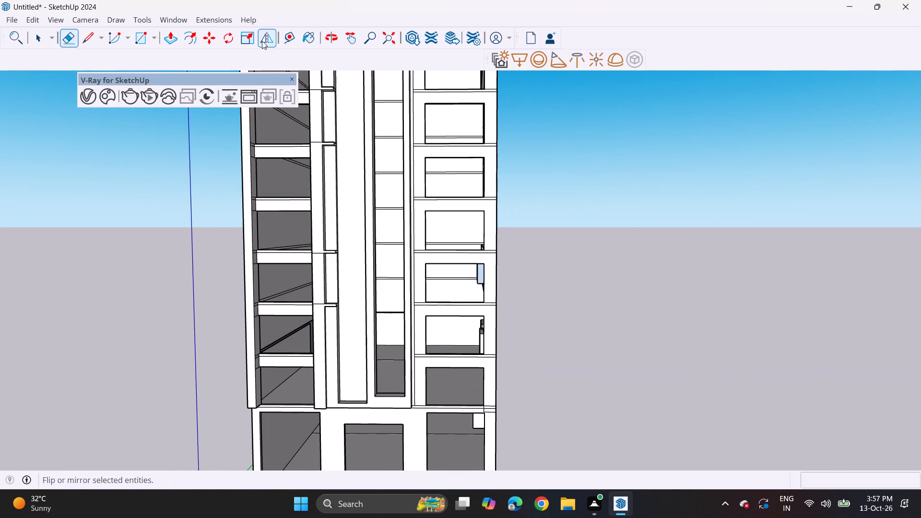
Pull the lowest floor slab edge seen through the tall central opening forward about 65' 1 1/16" to the facade.
click(169, 34)
middle_drag(431, 366, 414, 259)
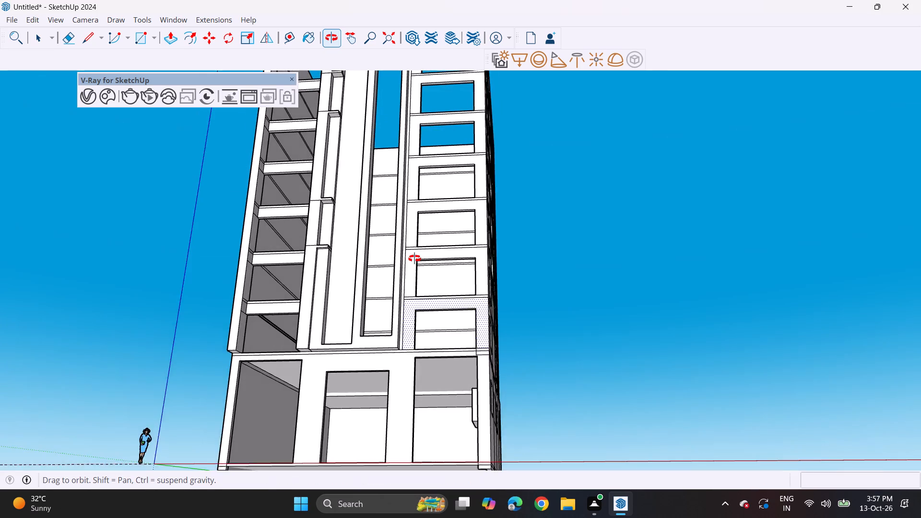
middle_drag(414, 259, 416, 332)
middle_click(375, 331)
scroll(375, 331, up, 3)
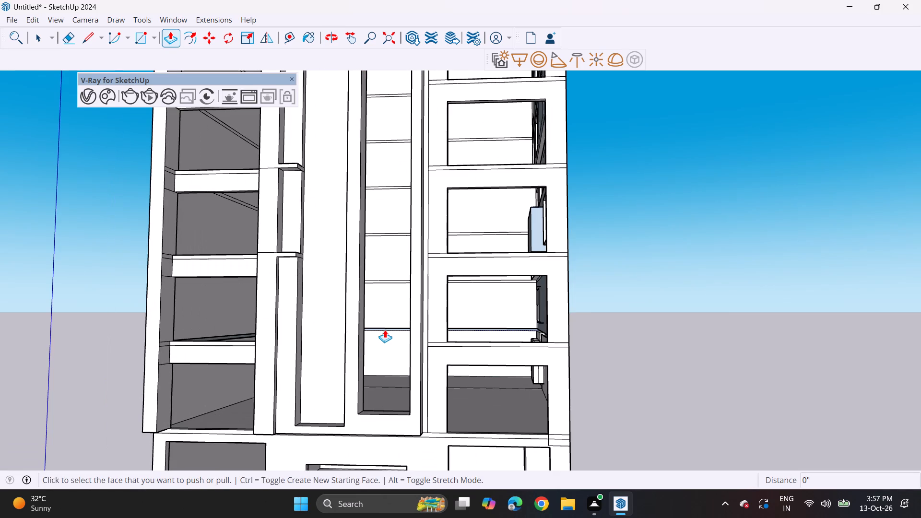
click(385, 330)
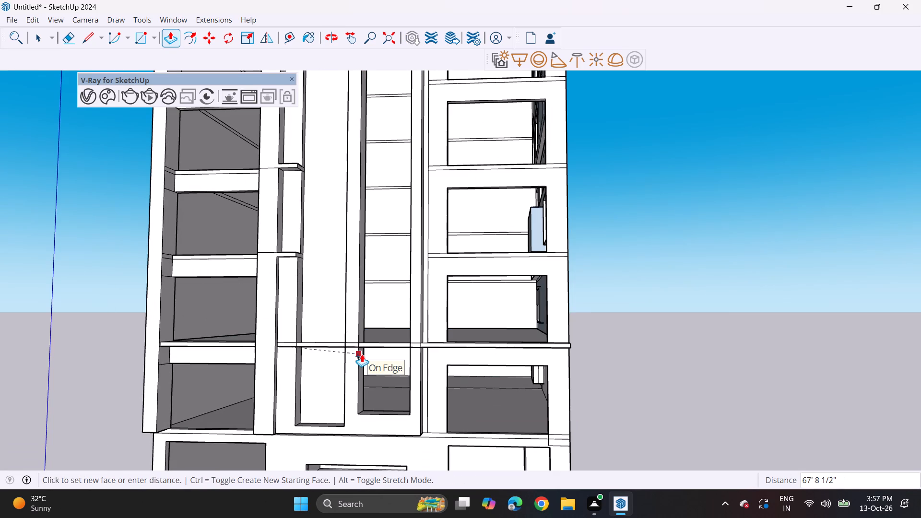
click(365, 349)
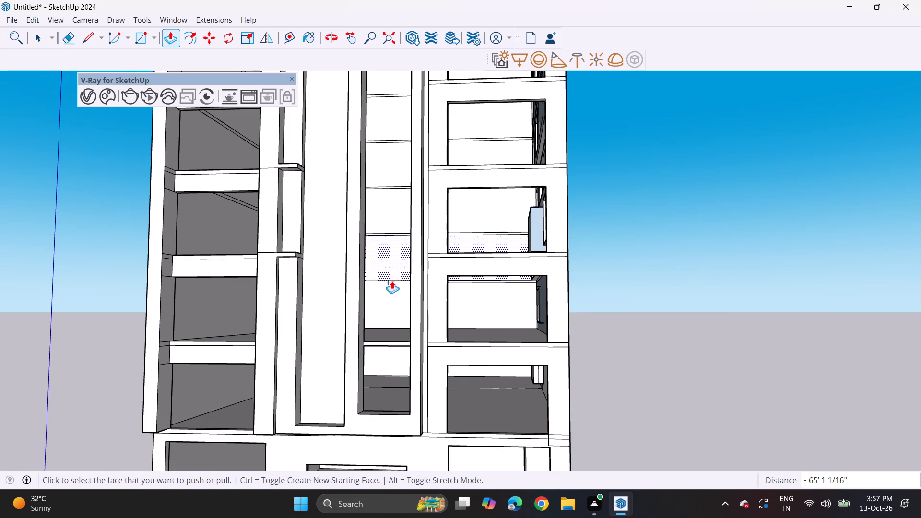
Pull the next floor slab edge above in the tall central opening forward about 63' 1" to the facade.
double_click(391, 282)
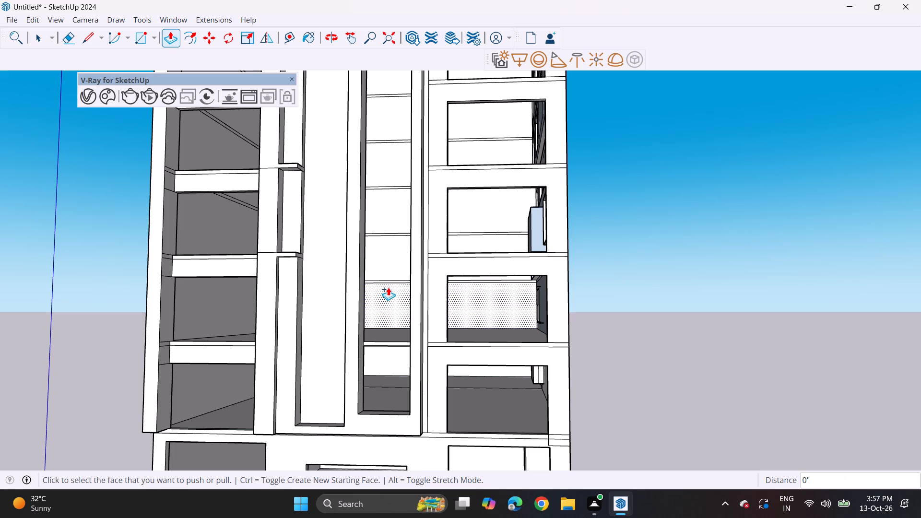
click(389, 281)
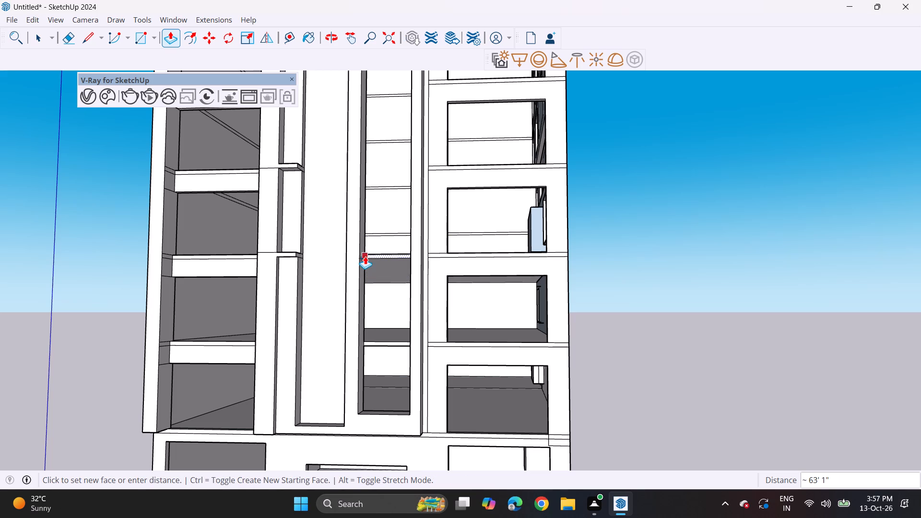
click(365, 256)
Repeat the same forward pull on the five remaining floor slab edges above in the tall central opening, up to the top storey.
middle_drag(377, 226, 382, 265)
shift+middle_drag(382, 271, 382, 287)
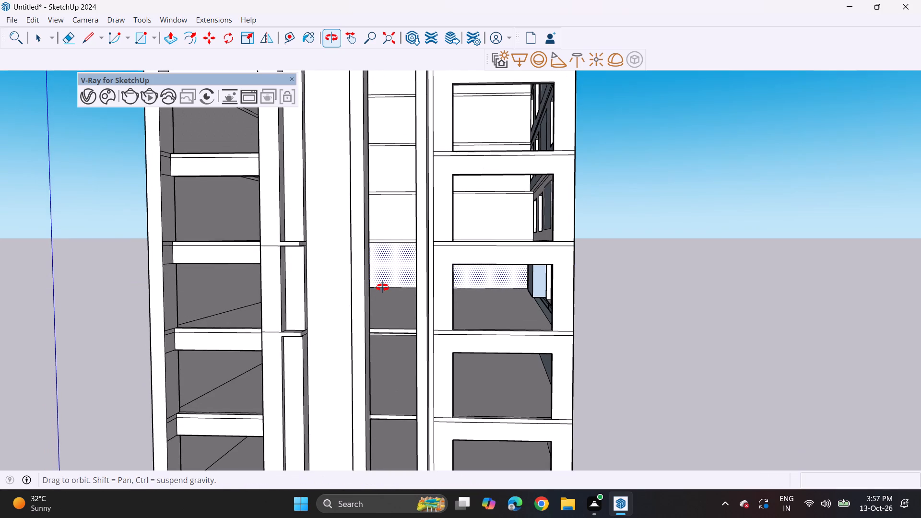
shift+middle_drag(382, 287, 382, 287)
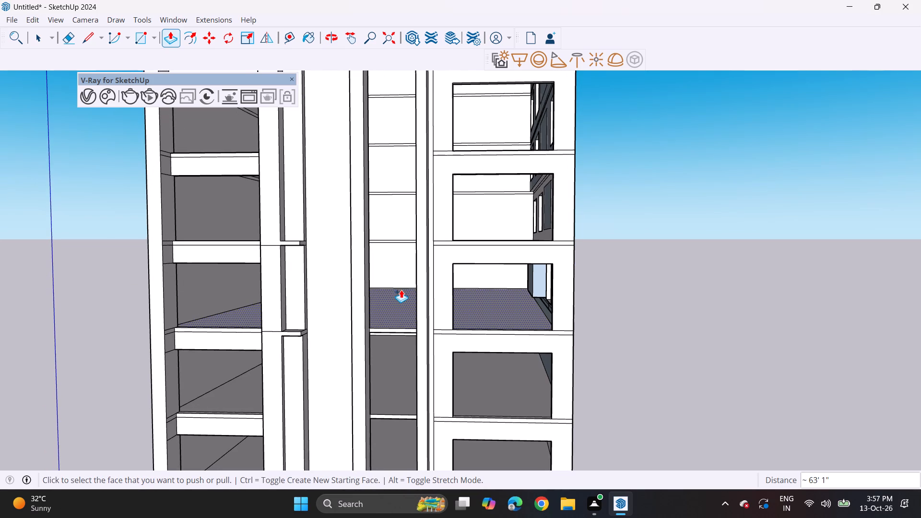
middle_drag(401, 290, 420, 342)
double_click(425, 296)
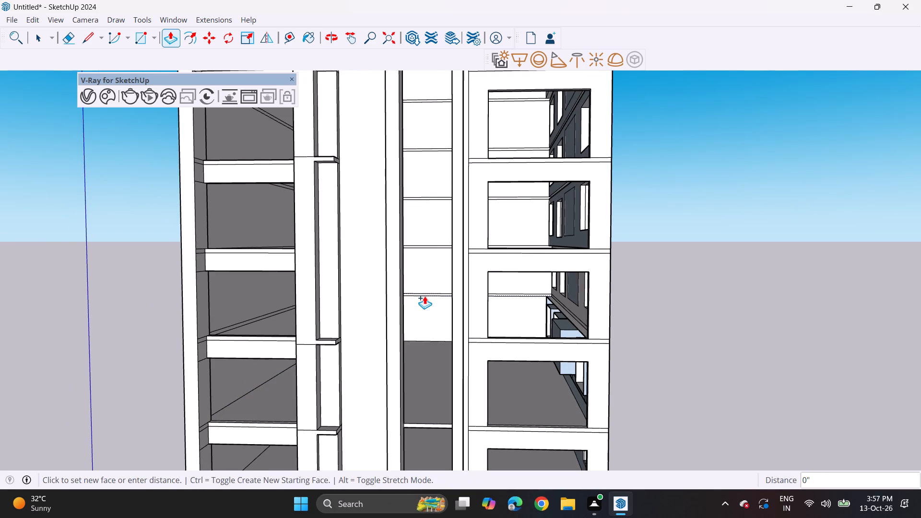
scroll(432, 247, up, 3)
double_click(432, 247)
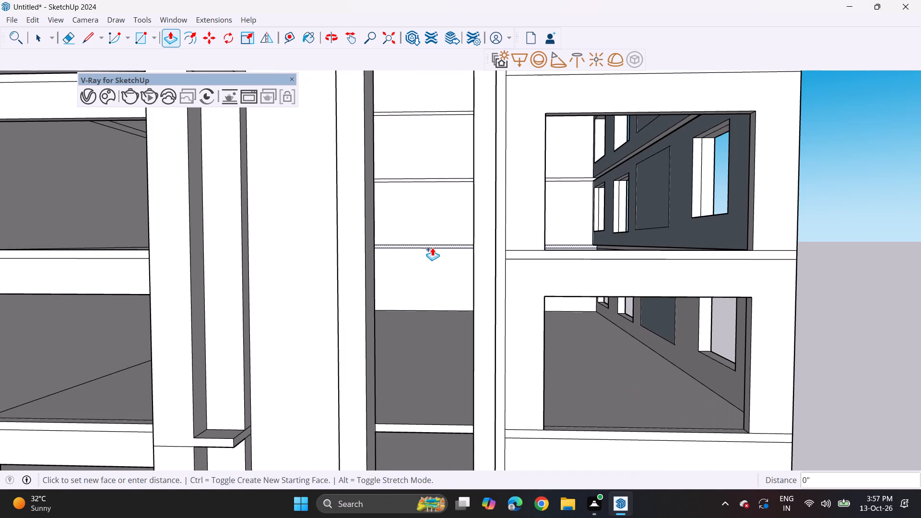
middle_drag(435, 248, 424, 231)
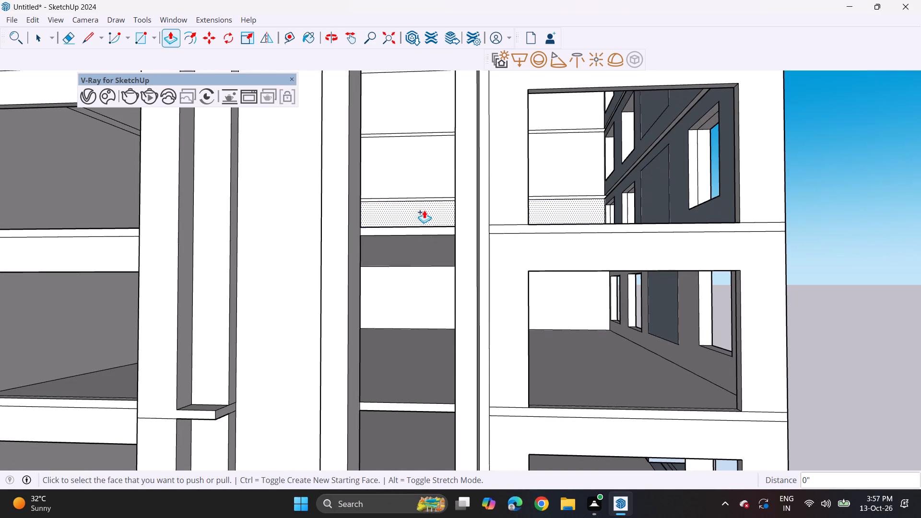
double_click(430, 200)
shift+middle_drag(428, 150, 441, 278)
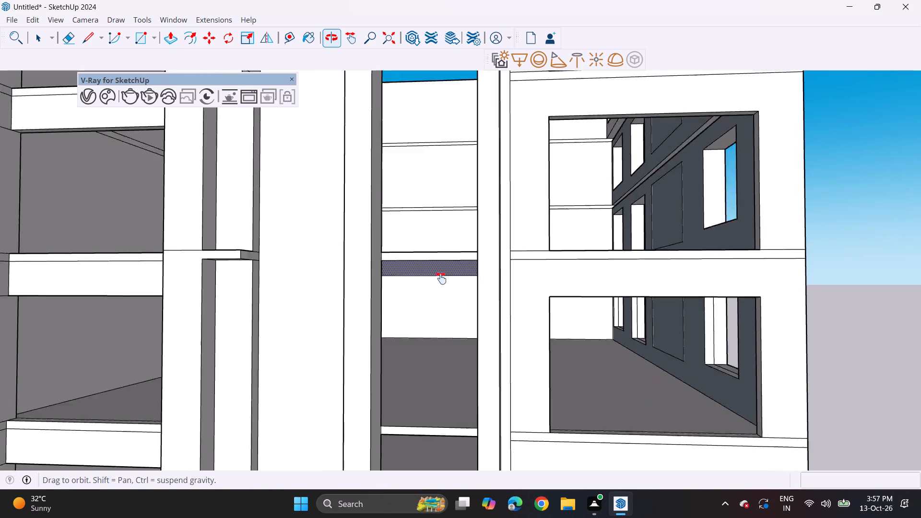
shift+middle_drag(441, 278, 444, 322)
double_click(441, 242)
shift+middle_drag(454, 159, 464, 232)
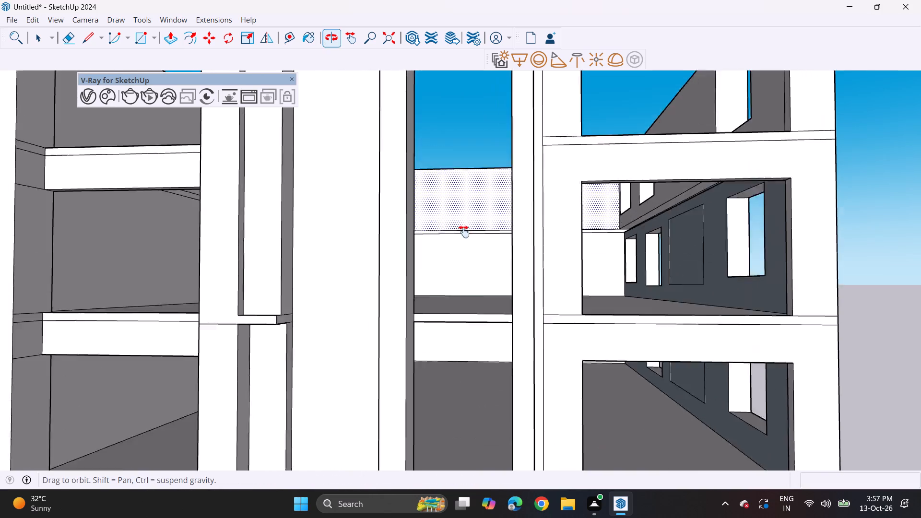
shift+middle_drag(464, 232, 463, 240)
double_click(460, 257)
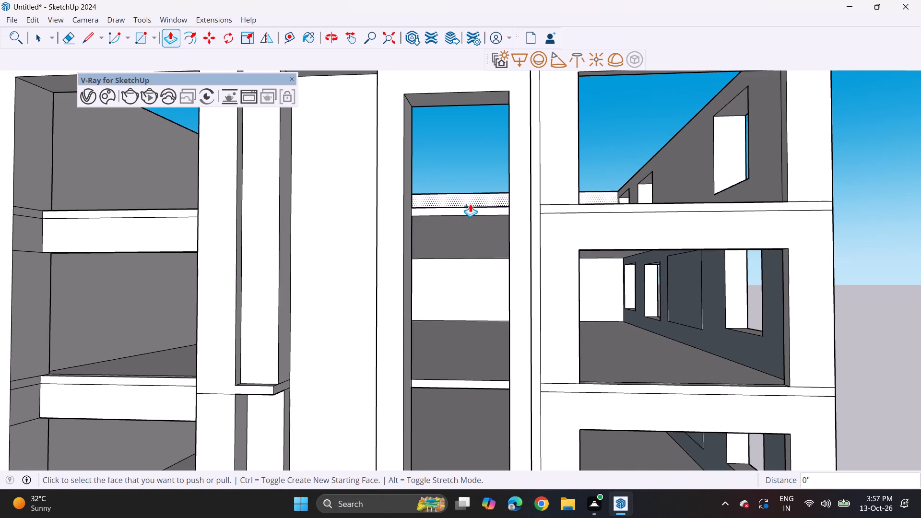
Inspect the whole building from the front, side and rear to check the extended floor slabs.
scroll(471, 273, down, 8)
shift+middle_drag(481, 392, 440, 247)
scroll(432, 252, down, 3)
middle_drag(460, 301, 431, 297)
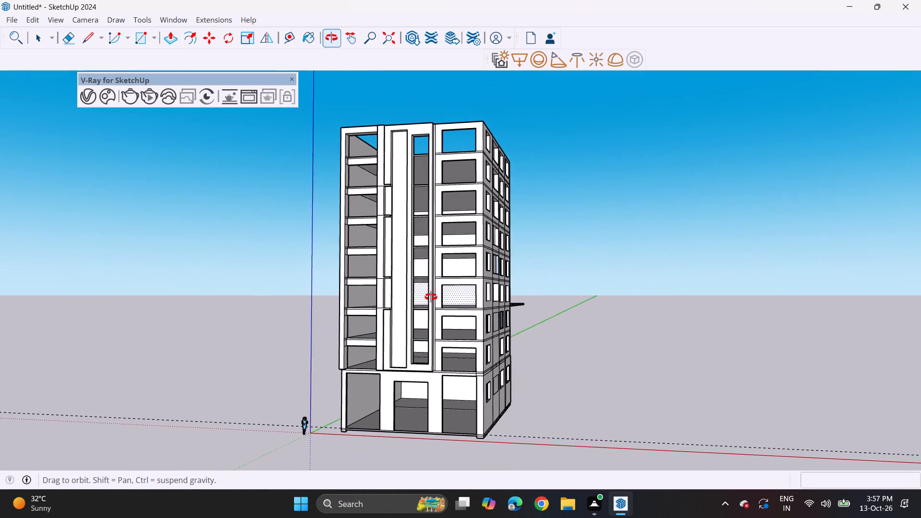
middle_drag(431, 297, 384, 306)
middle_drag(462, 304, 434, 304)
middle_drag(557, 291, 319, 338)
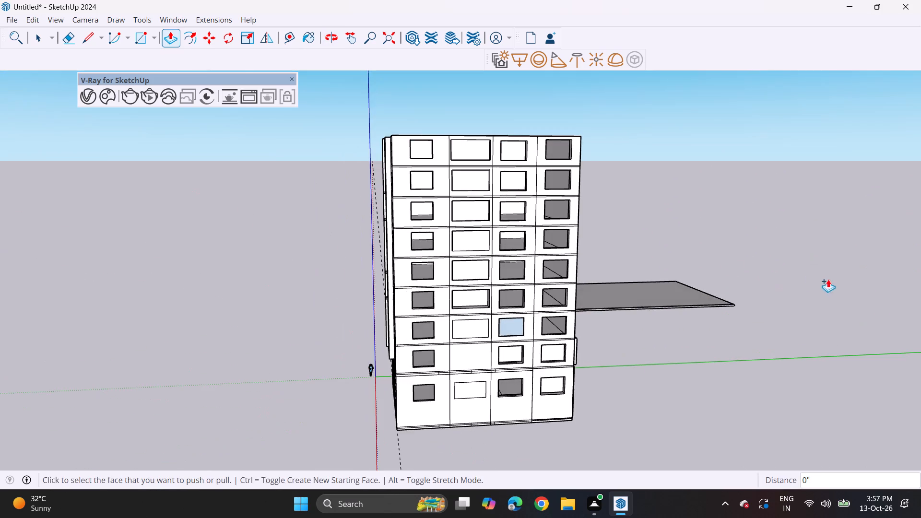
middle_drag(750, 270, 499, 245)
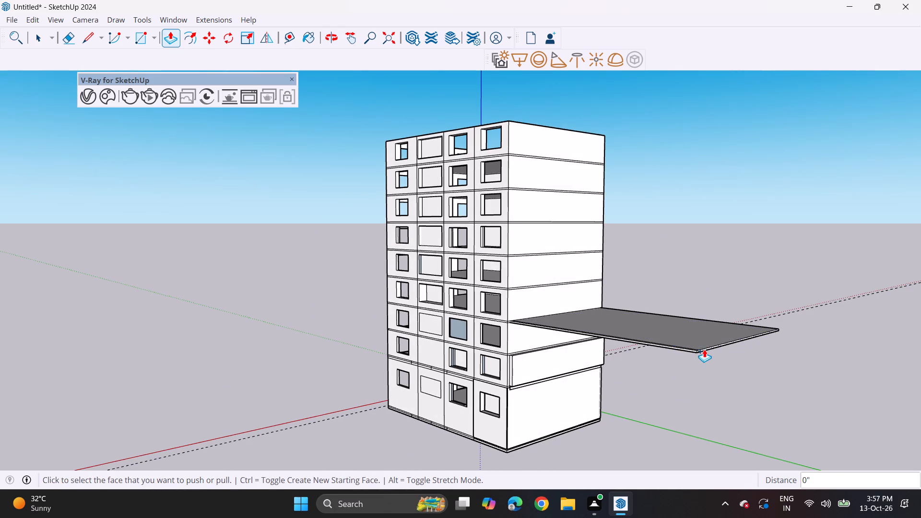
Push the floor slab projecting from the building's side back 63' 9 3/16" until flush with the side wall.
click(704, 349)
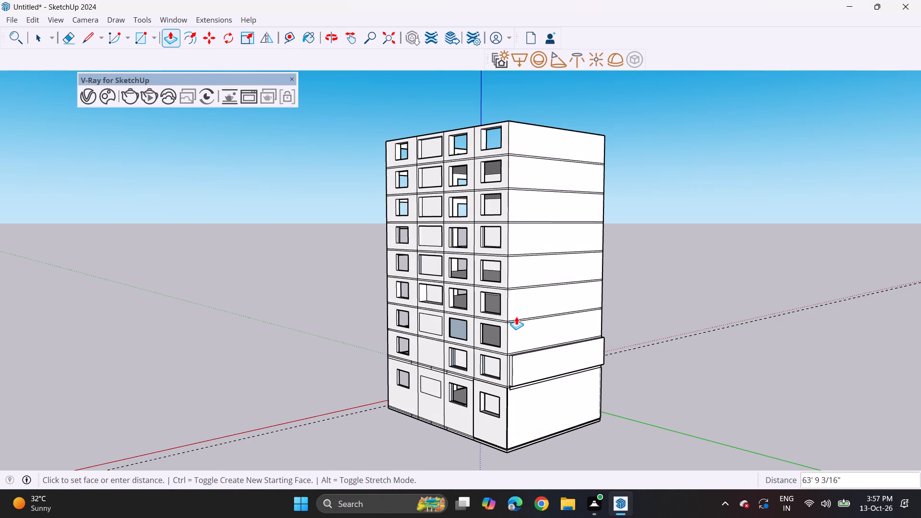
click(516, 317)
Draw a horizontal line across the facade's left corner pier, level with the underside of the beam above the lowest upper-storey opening.
middle_drag(439, 347, 808, 287)
middle_drag(506, 346, 654, 388)
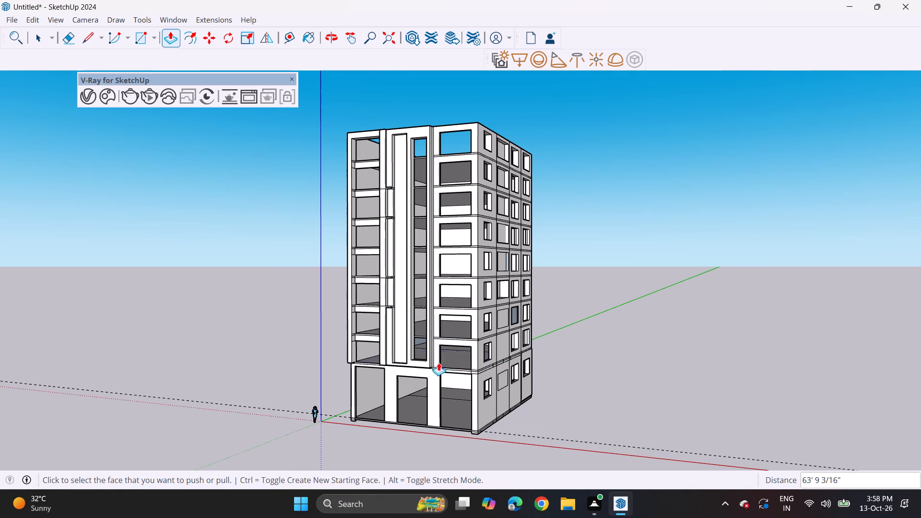
scroll(360, 359, up, 5)
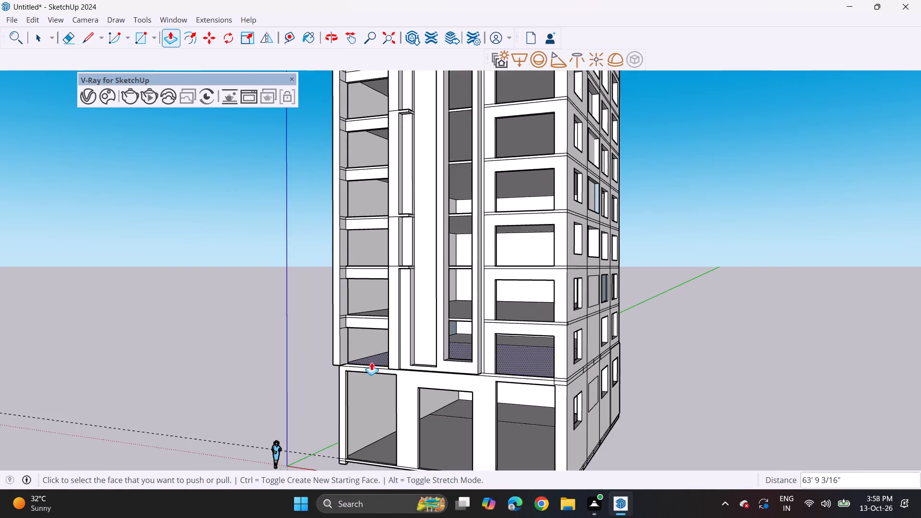
scroll(371, 362, up, 11)
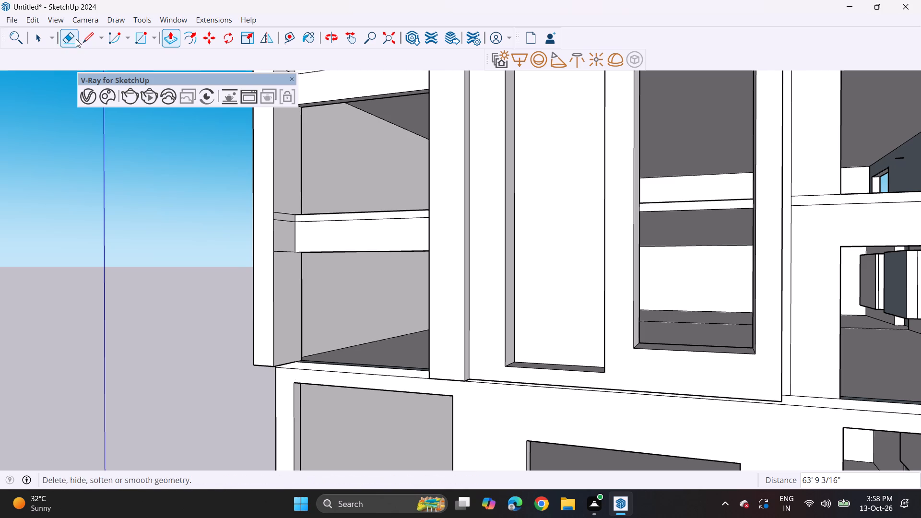
click(86, 40)
drag(273, 252, 266, 252)
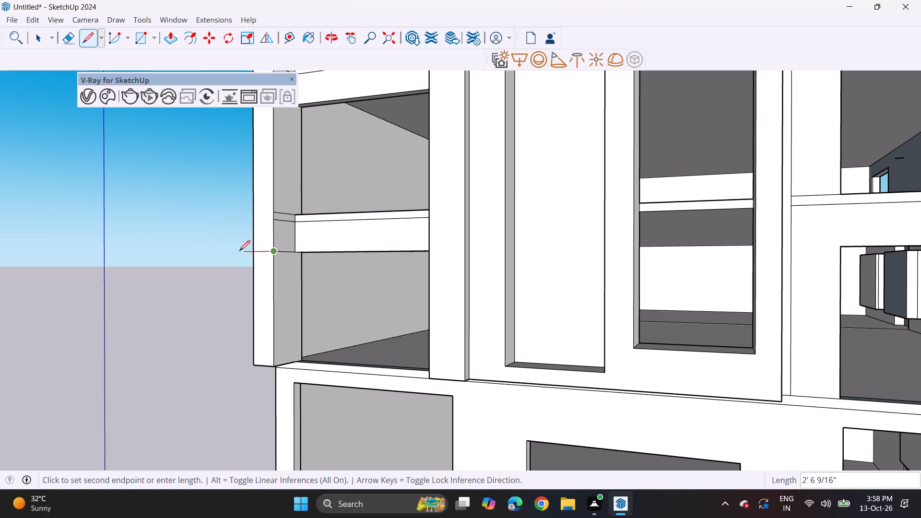
click(254, 252)
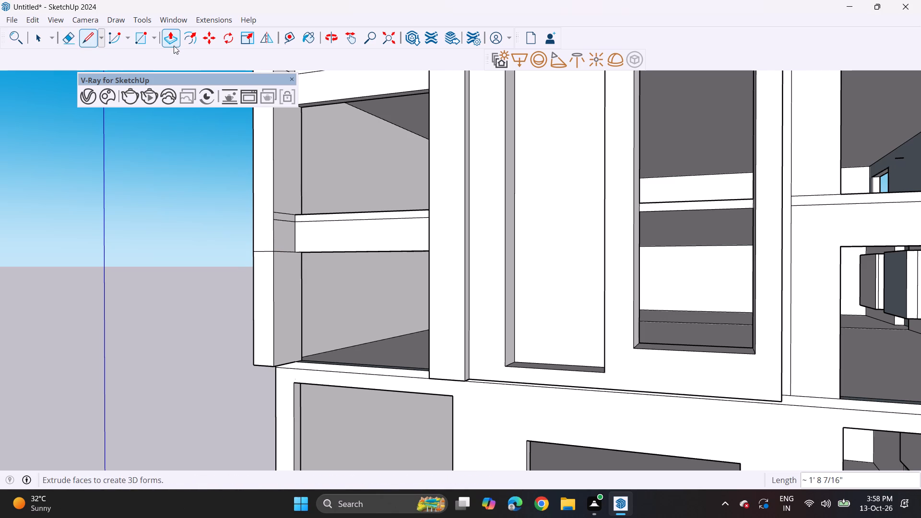
Push the corner pier's front face below the new line back about 1' 7 1/4".
click(174, 46)
click(265, 337)
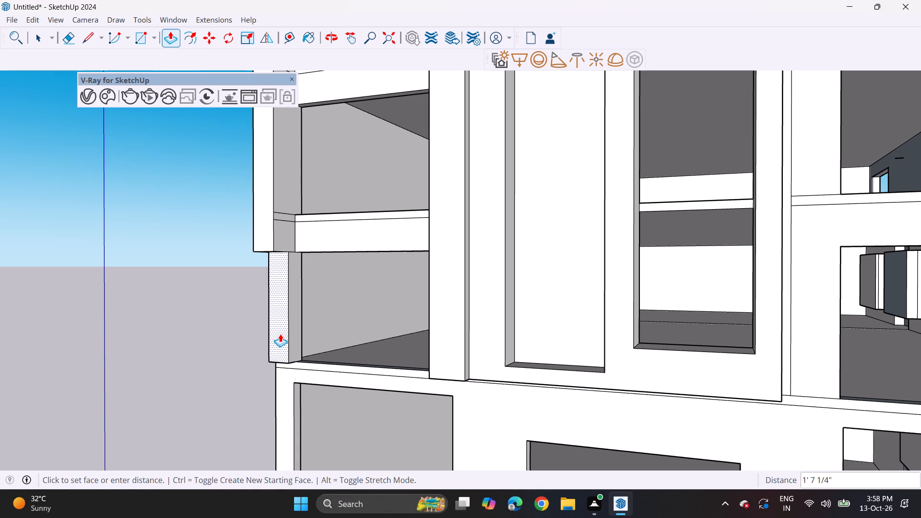
click(280, 334)
Split the slab edge above the ground floor with a 6" vertical line at the far side of the projecting fin, leaving no line at its near side.
click(310, 370)
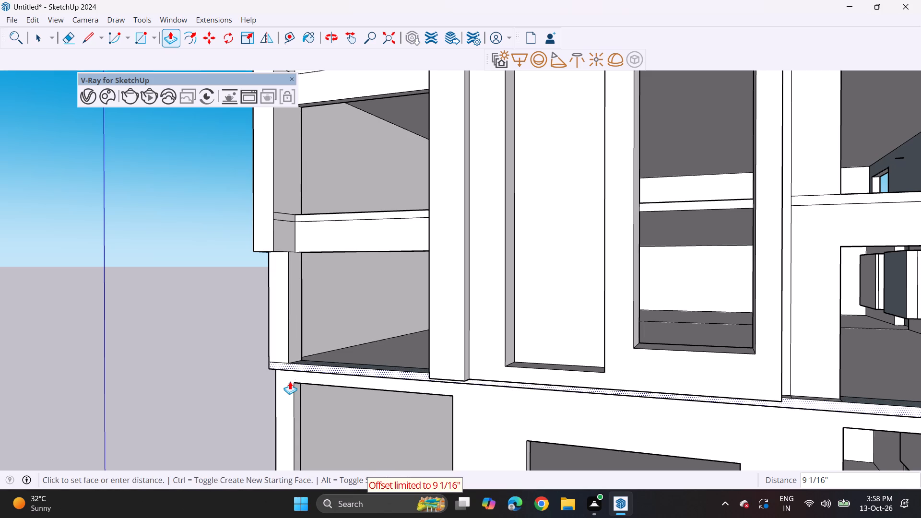
key(Escape)
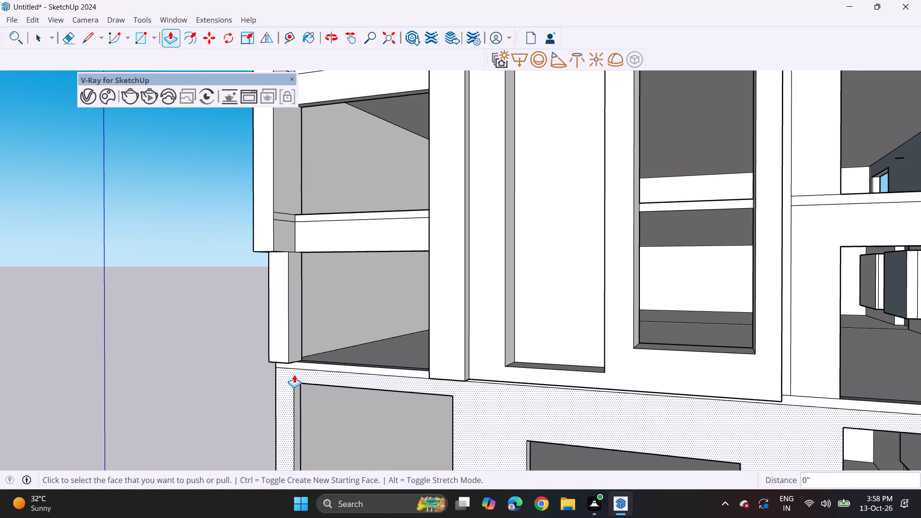
middle_drag(307, 375, 376, 309)
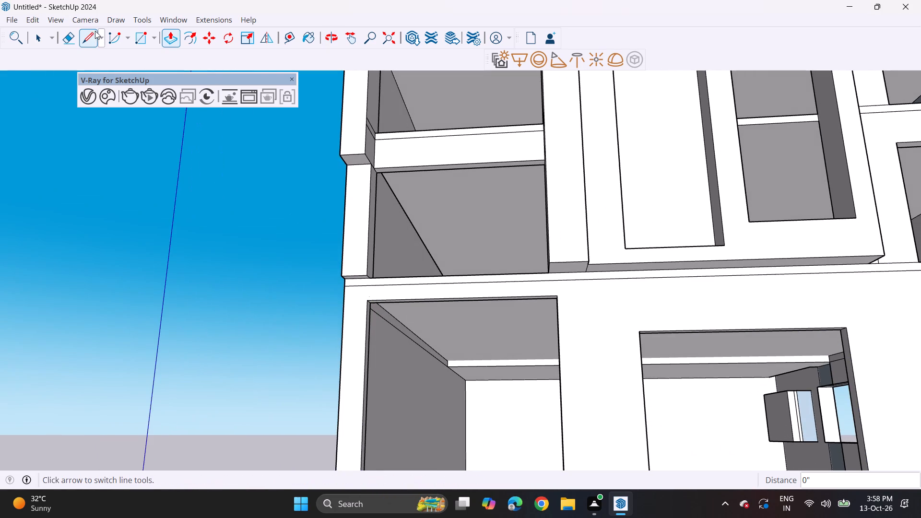
click(95, 36)
click(549, 273)
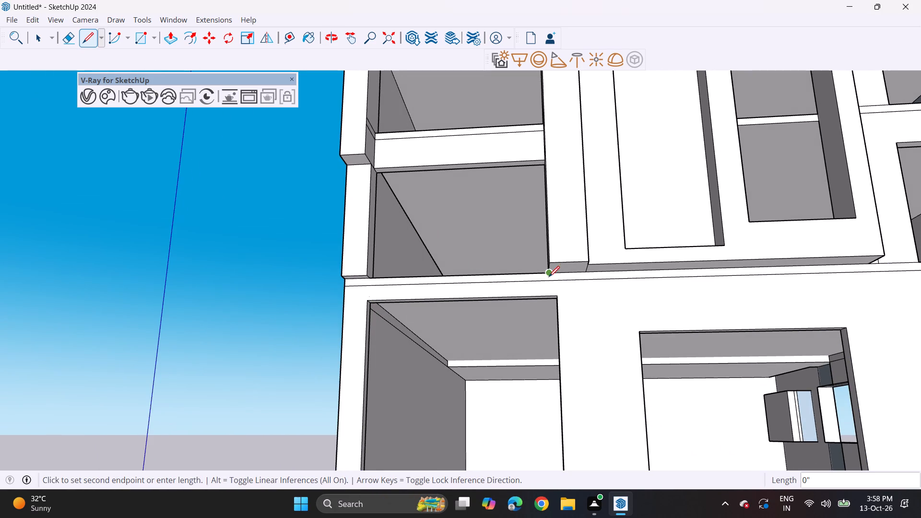
click(549, 280)
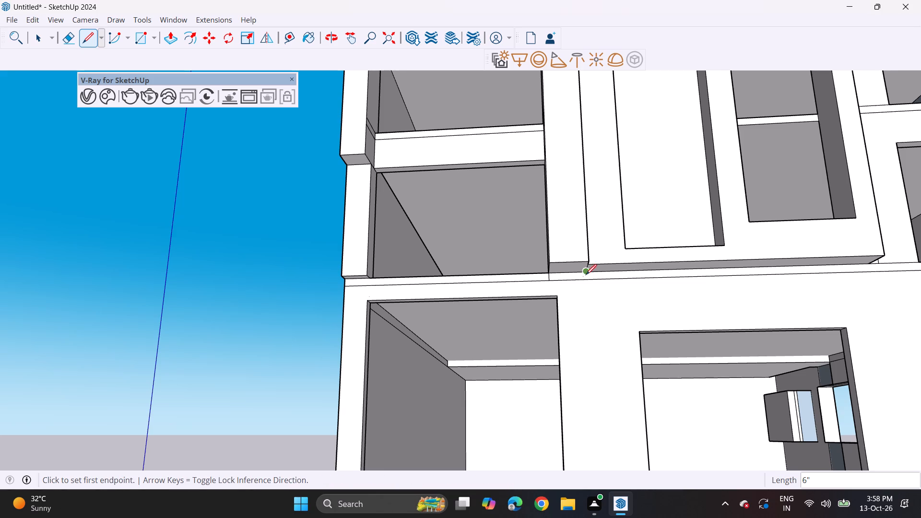
click(584, 273)
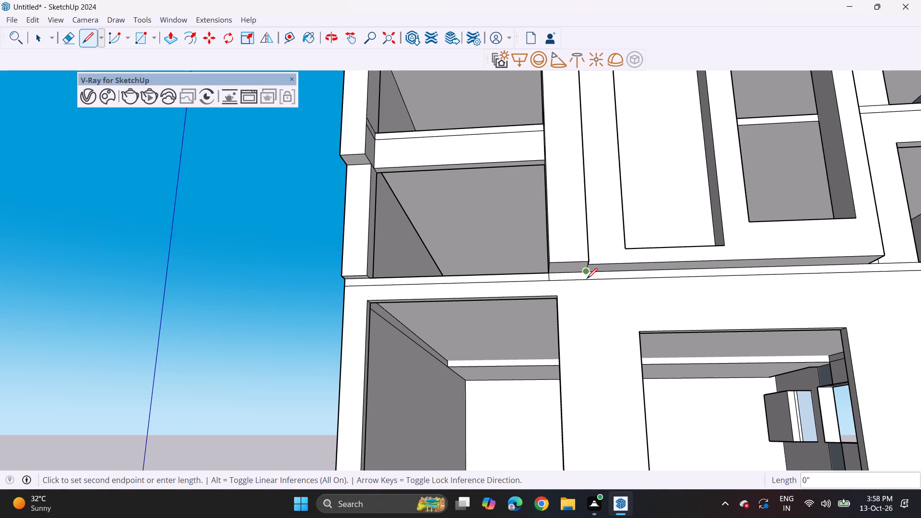
click(587, 282)
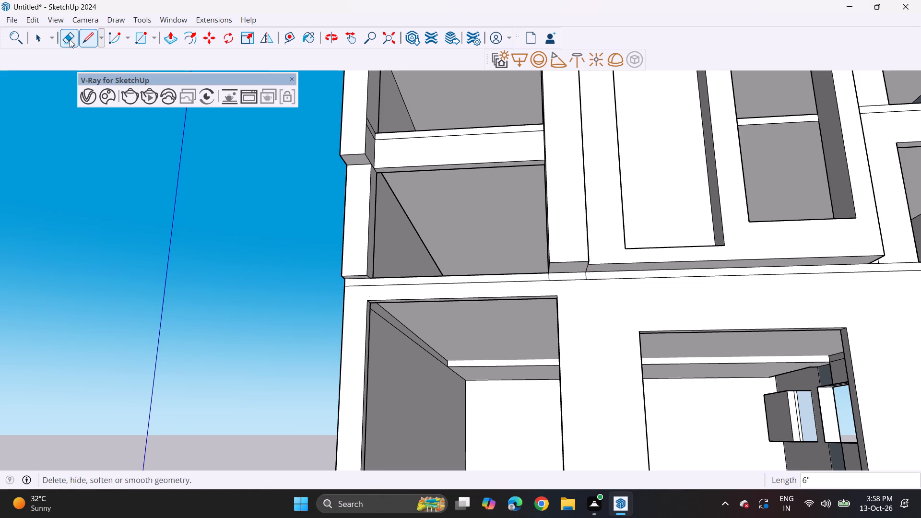
click(70, 38)
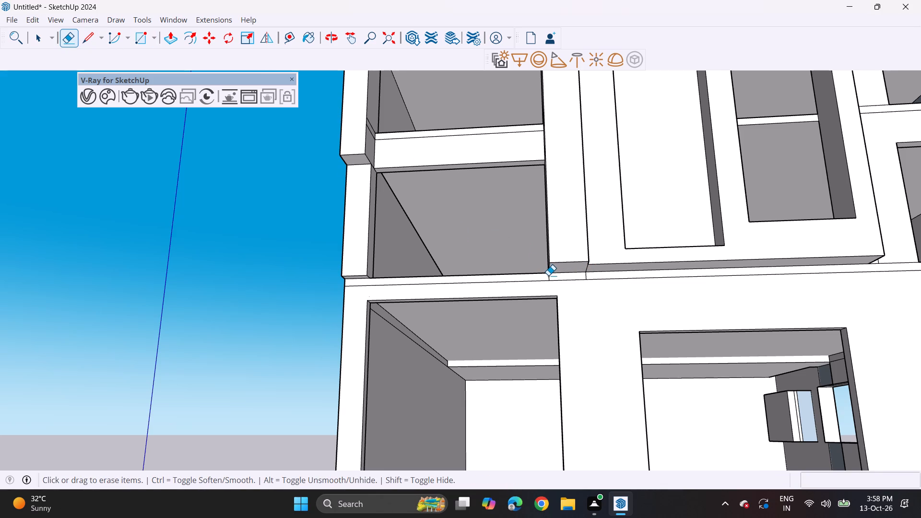
click(548, 275)
Pull the slab edge section between the corner pier and the split line forward 9 1/16", flush with the recessed pier.
middle_drag(551, 279, 502, 298)
drag(171, 40, 172, 41)
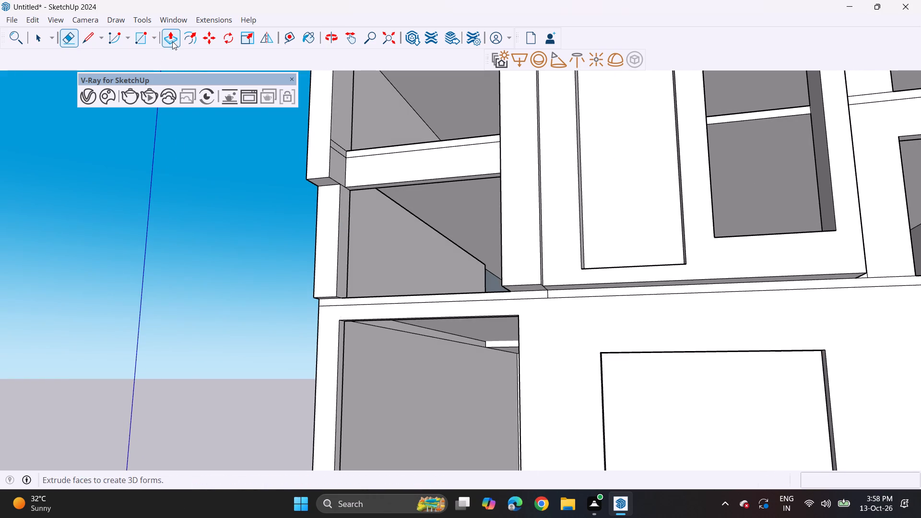
drag(172, 41, 177, 43)
click(358, 298)
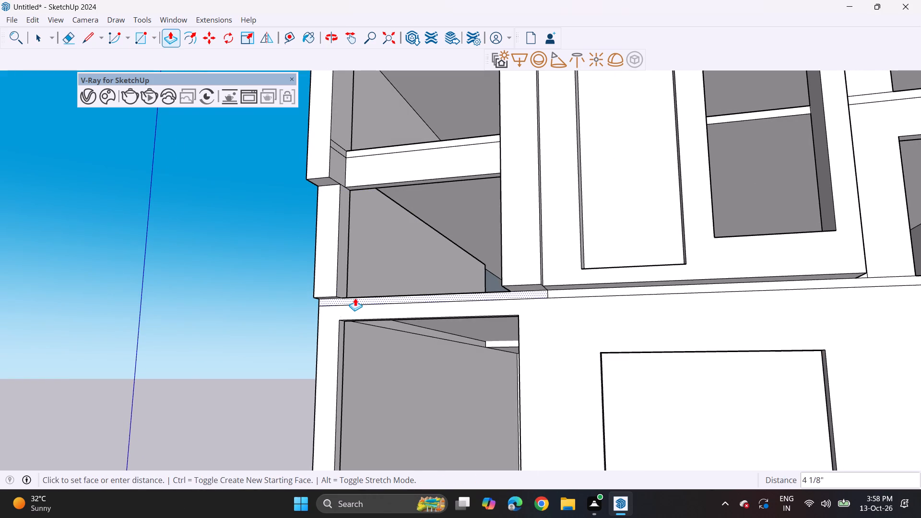
click(338, 282)
Pull the same slab edge section a further 1' 4 3/4" forward and repeat that pull on the recessed pier face above it.
middle_drag(337, 286, 307, 347)
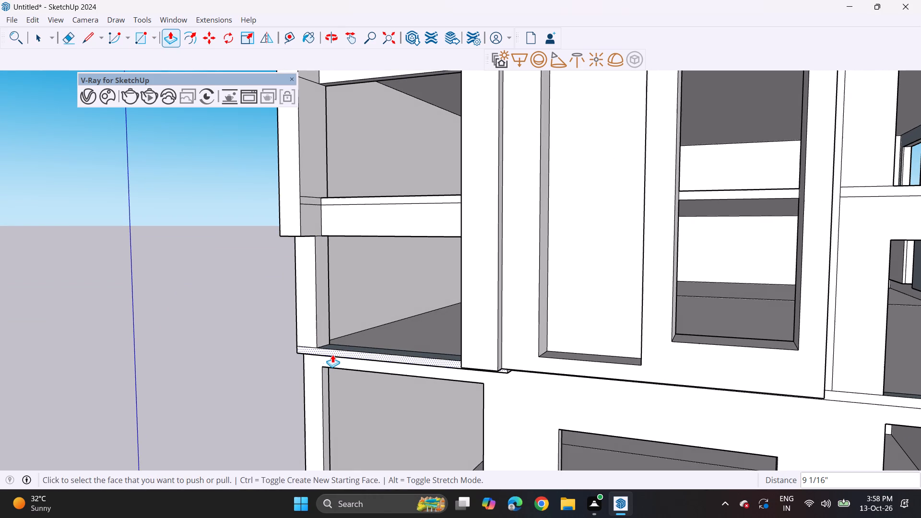
click(332, 354)
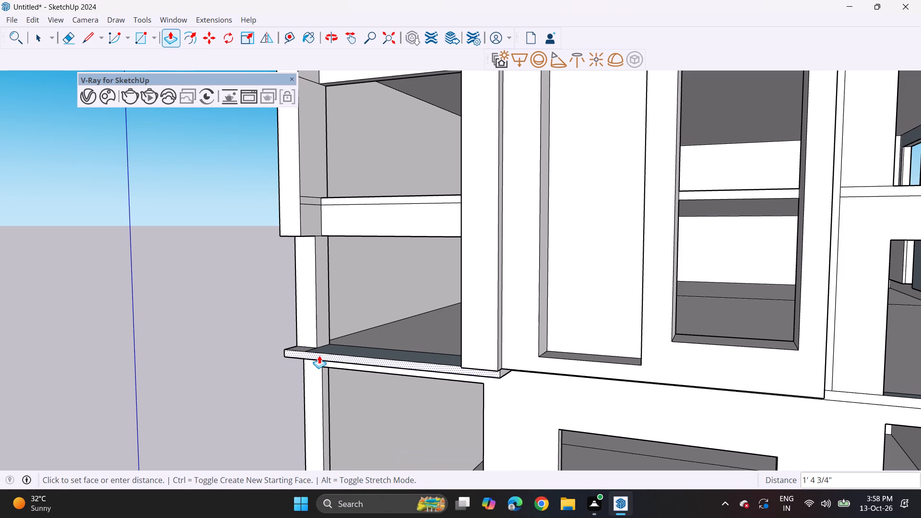
click(319, 355)
double_click(312, 322)
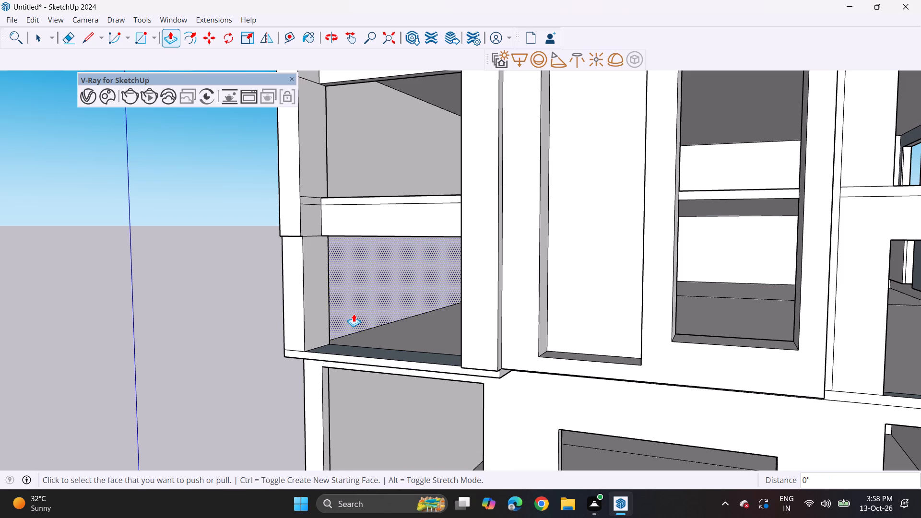
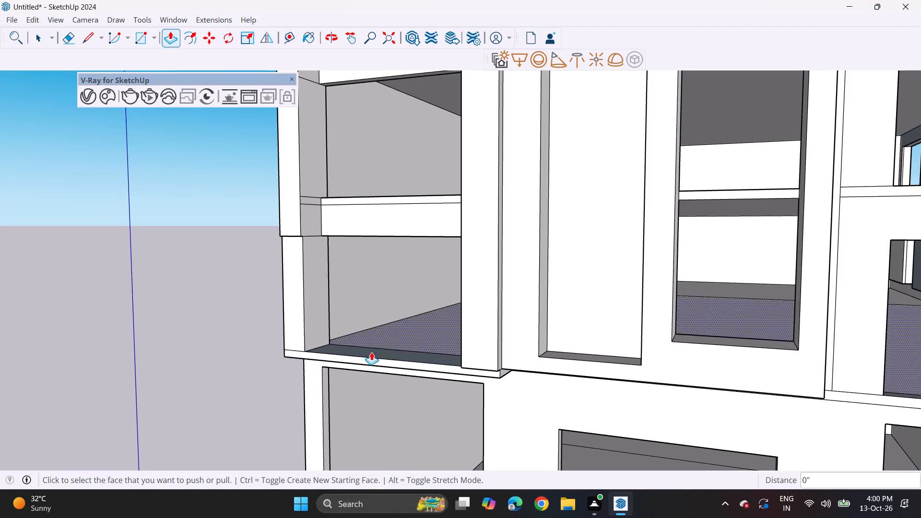
Erase the horizontal floor-level lines crossing the front of the projecting fin at two adjacent mid-height floors.
scroll(365, 354, down, 2)
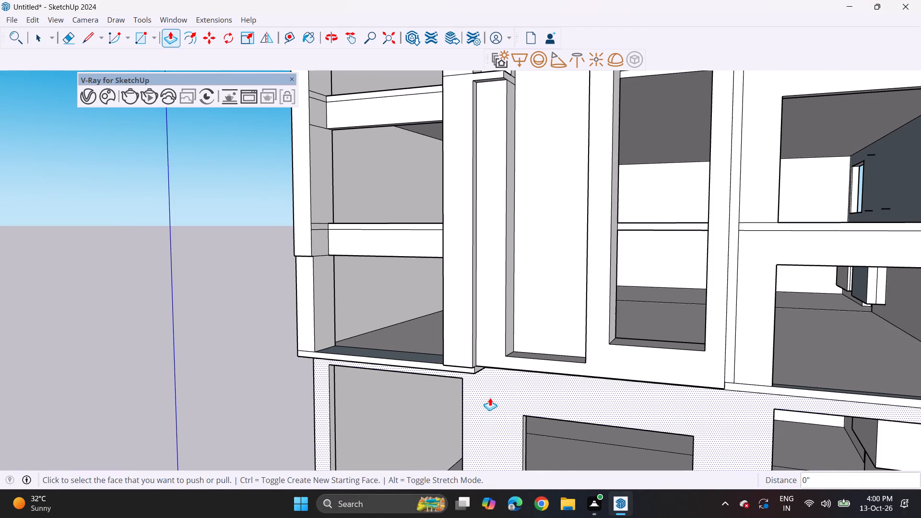
scroll(428, 281, down, 4)
shift+middle_drag(447, 245, 379, 370)
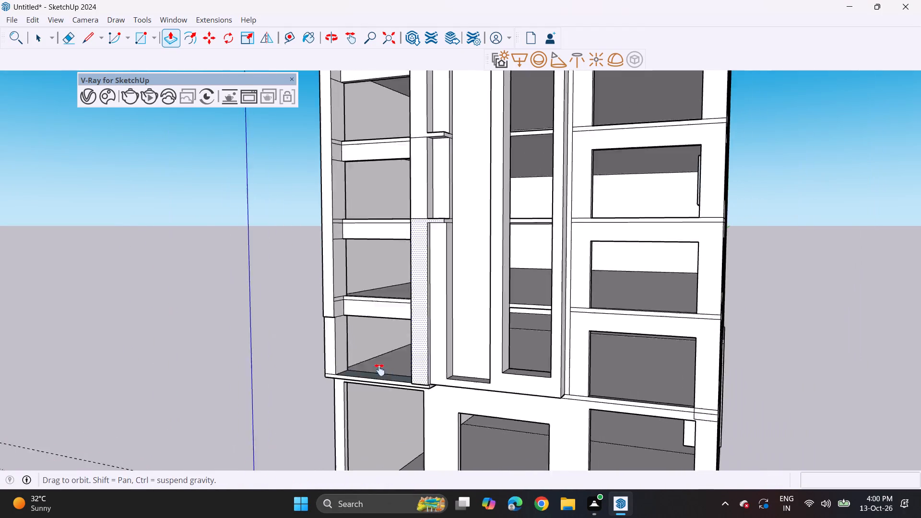
shift+middle_drag(379, 370, 375, 378)
shift+middle_drag(392, 275, 371, 385)
middle_drag(390, 271, 381, 310)
middle_drag(344, 348, 375, 264)
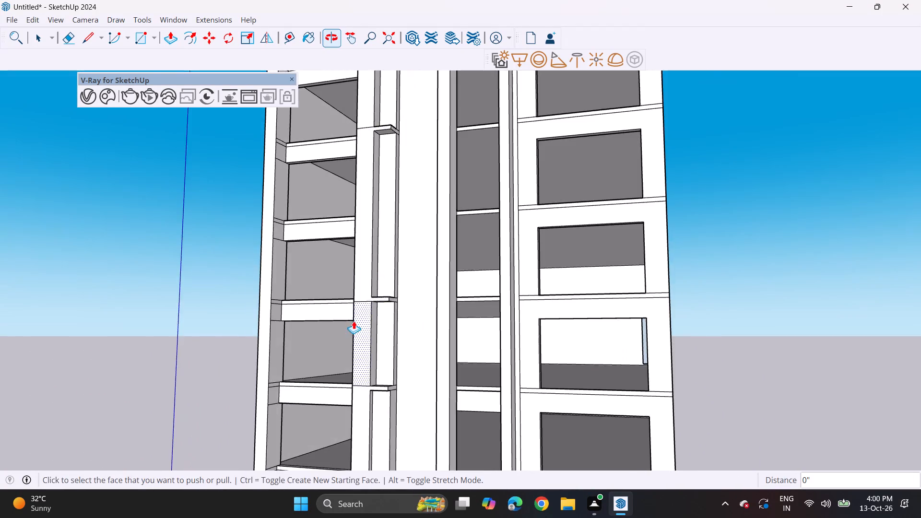
shift+middle_drag(354, 322, 385, 205)
shift+scroll(355, 321, up, 1)
drag(61, 40, 83, 41)
scroll(393, 188, up, 4)
click(64, 37)
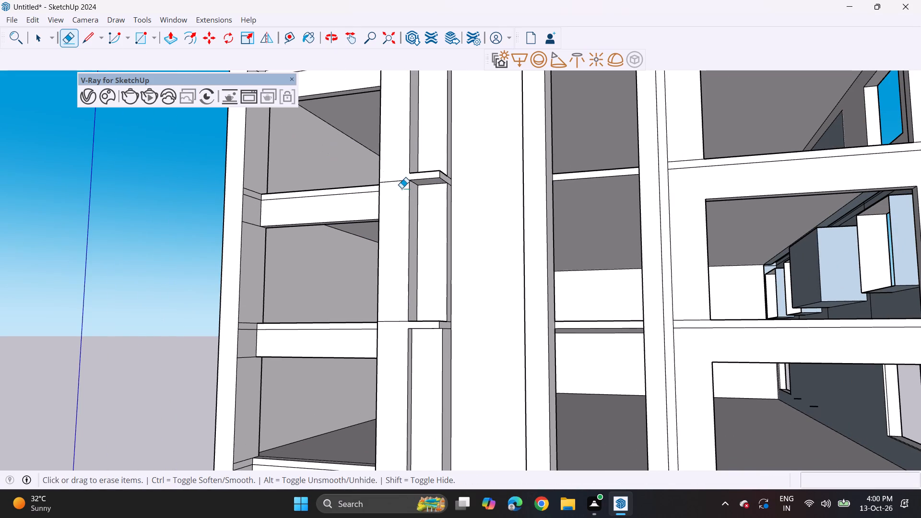
drag(395, 163, 392, 212)
drag(393, 306, 392, 338)
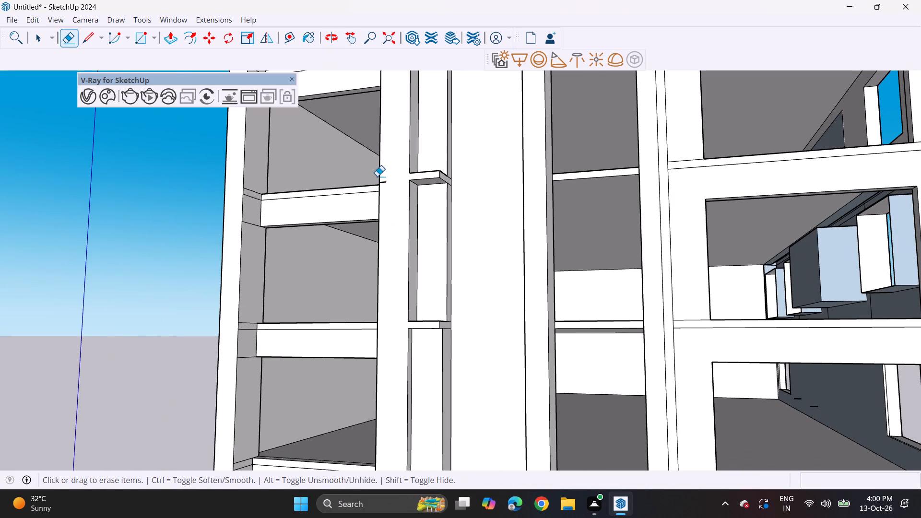
click(382, 183)
Erase the remaining floor-level lines across the projecting fin's front on the upper floors, including the short leftover segments at its edge.
shift+middle_drag(394, 138, 378, 385)
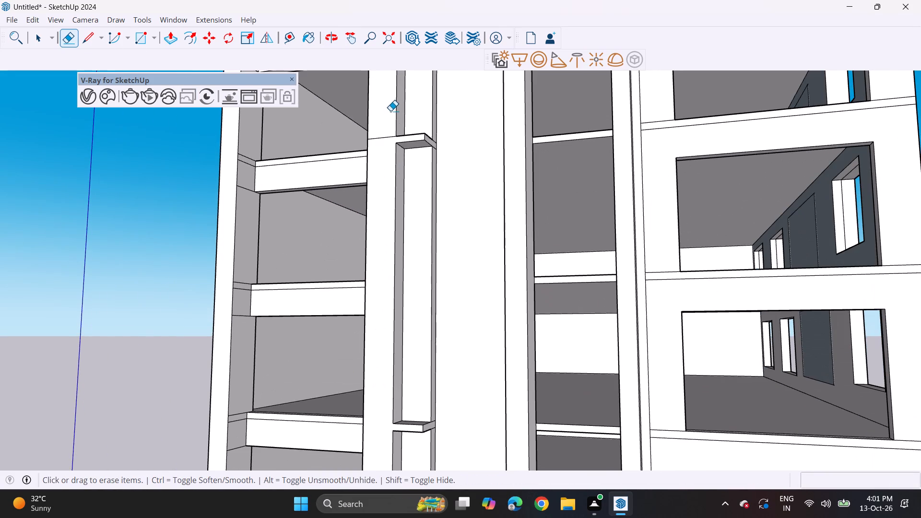
drag(390, 111, 386, 121)
click(378, 153)
drag(382, 135, 384, 168)
shift+middle_drag(383, 133, 378, 447)
drag(373, 300, 379, 348)
shift+middle_drag(383, 248, 374, 386)
shift+middle_drag(361, 444, 387, 257)
scroll(389, 276, up, 4)
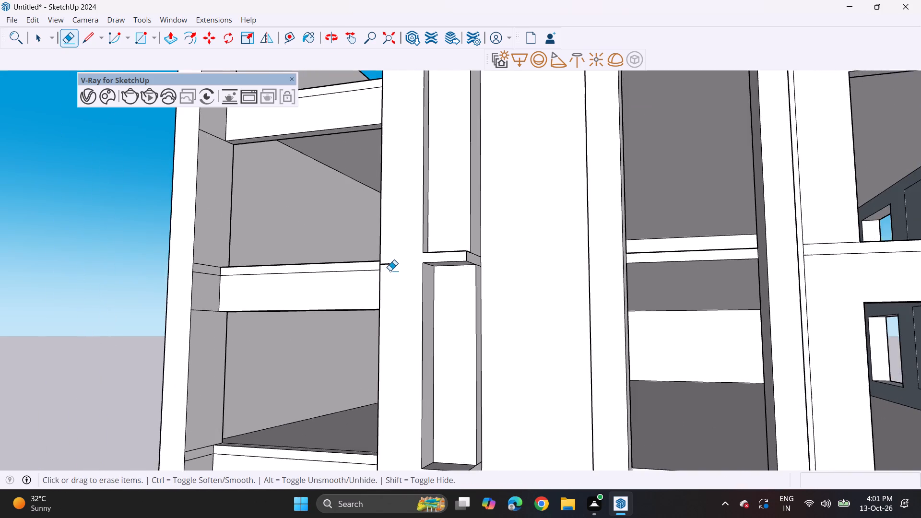
scroll(390, 271, up, 4)
drag(386, 253, 384, 280)
Draw a full-height rectangle about 6 1/16" wide and 80' 8 7/16" tall on the tall recessed panel, along its edge nearest the fin.
scroll(384, 276, down, 12)
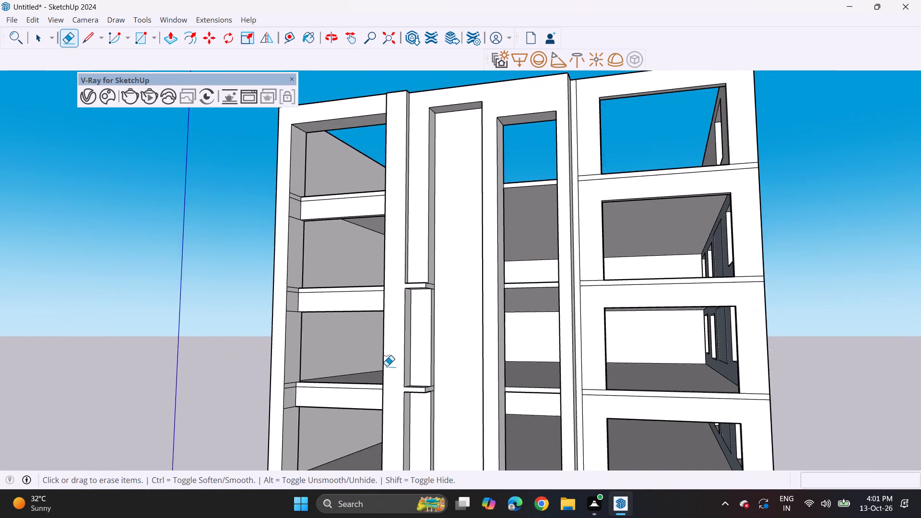
shift+middle_drag(387, 366, 403, 230)
scroll(394, 254, down, 1)
middle_drag(368, 318, 278, 369)
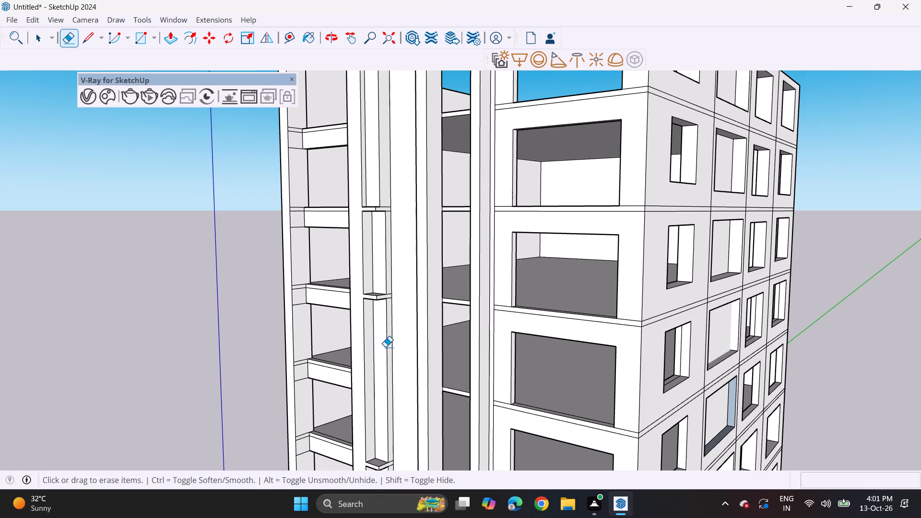
middle_drag(393, 355, 516, 323)
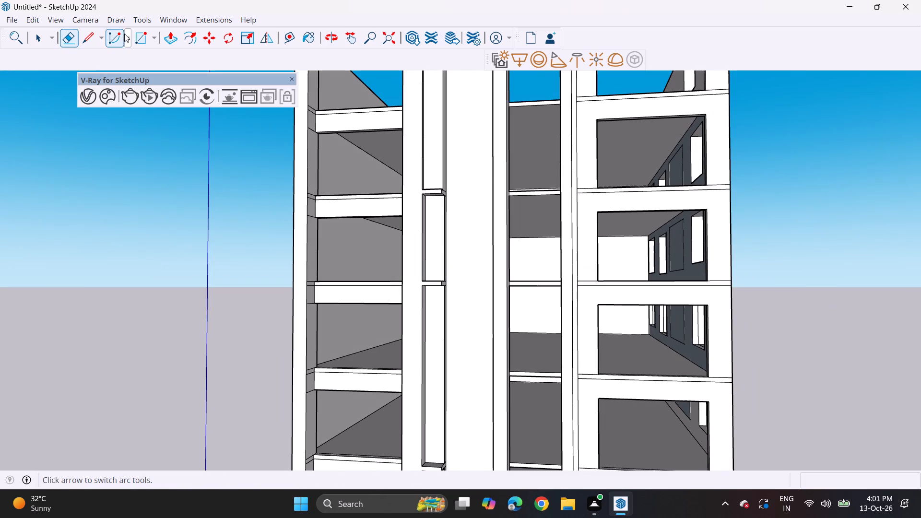
click(139, 36)
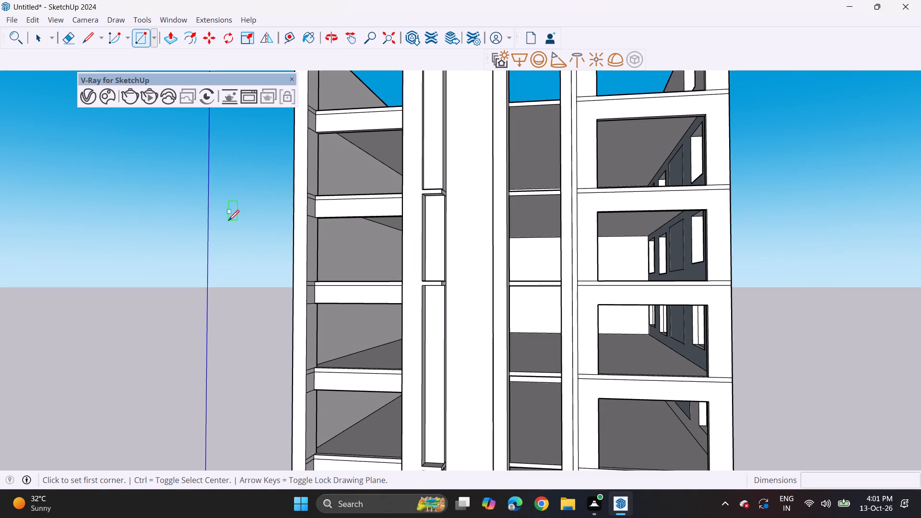
shift+middle_drag(361, 197, 344, 218)
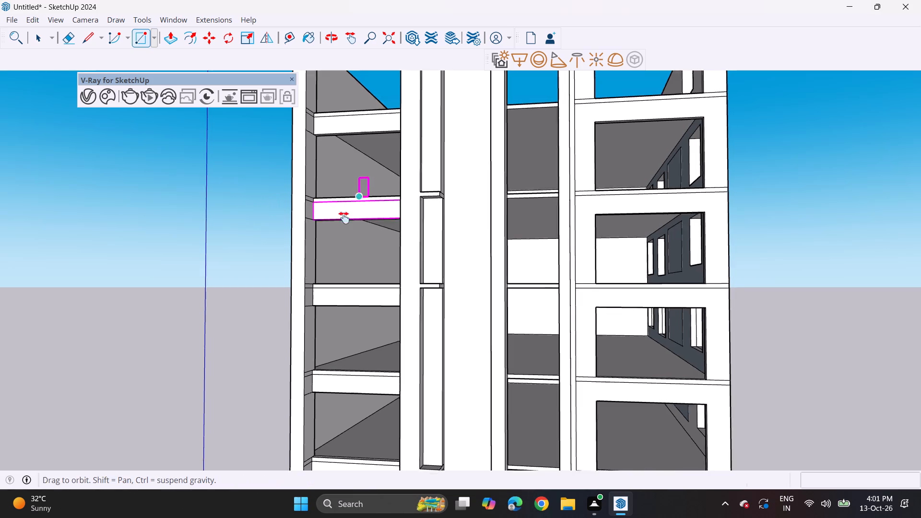
shift+middle_drag(344, 218, 299, 273)
scroll(401, 147, up, 9)
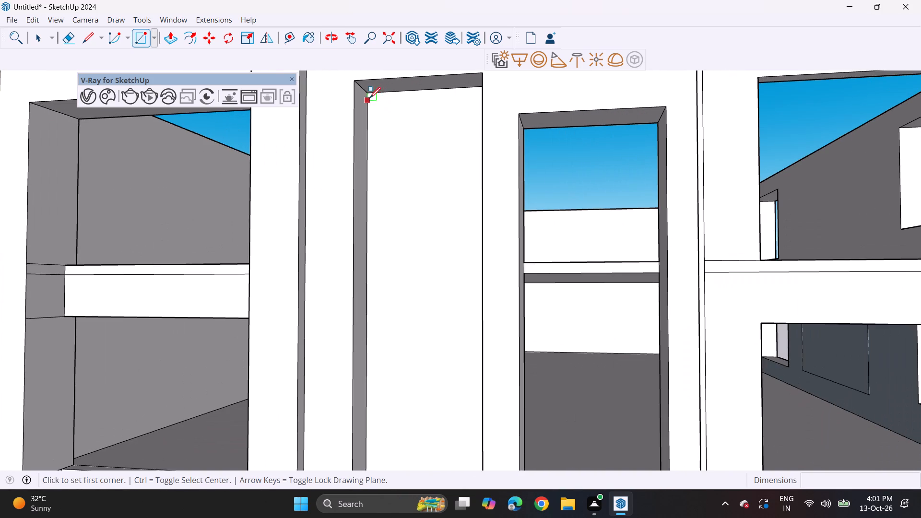
click(370, 95)
scroll(395, 259, down, 5)
shift+middle_drag(388, 336, 364, 29)
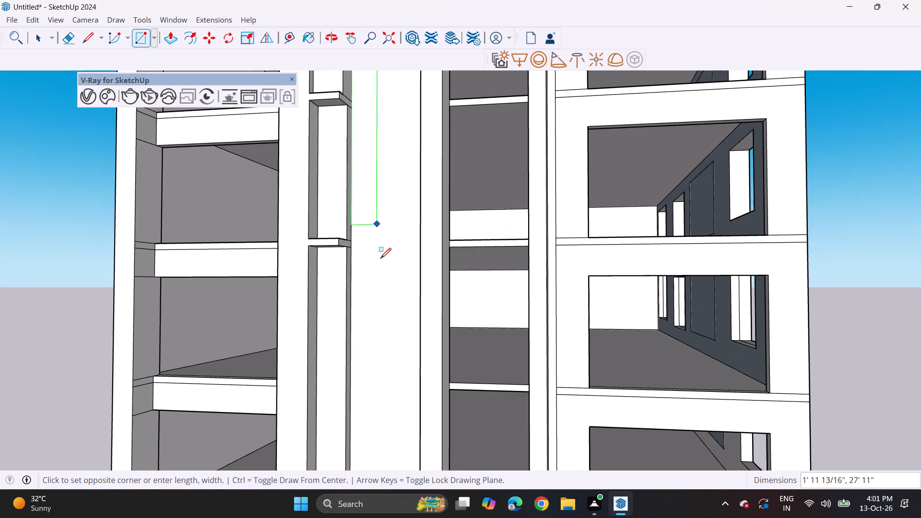
shift+middle_drag(377, 350, 346, 82)
shift+middle_drag(366, 398, 364, 56)
middle_drag(336, 300, 336, 345)
scroll(336, 300, up, 1)
scroll(336, 353, up, 9)
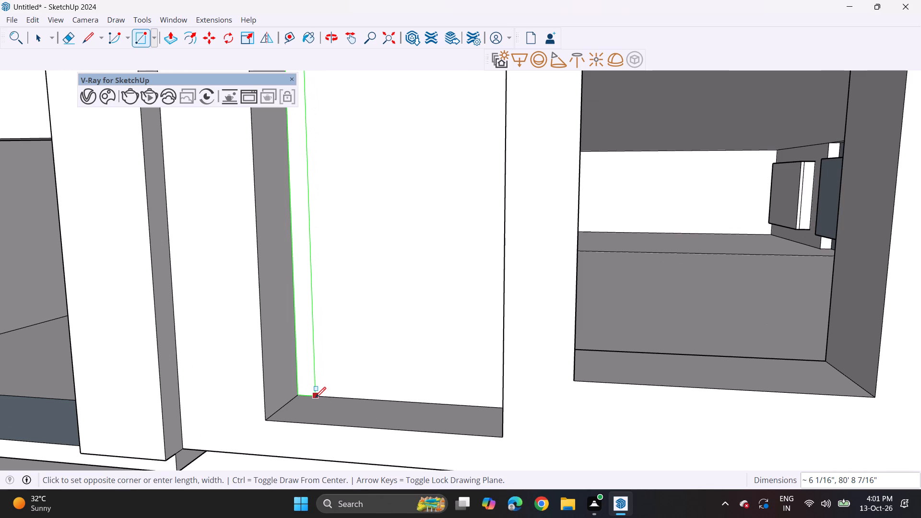
click(315, 398)
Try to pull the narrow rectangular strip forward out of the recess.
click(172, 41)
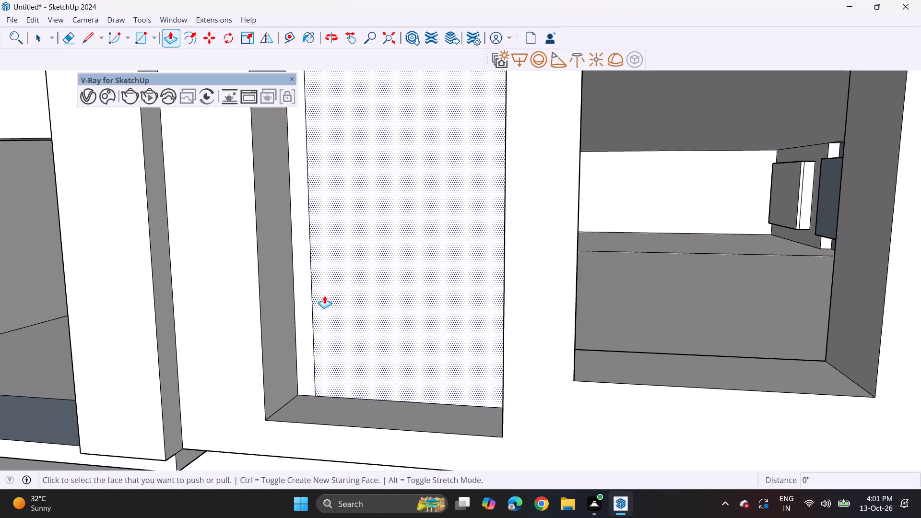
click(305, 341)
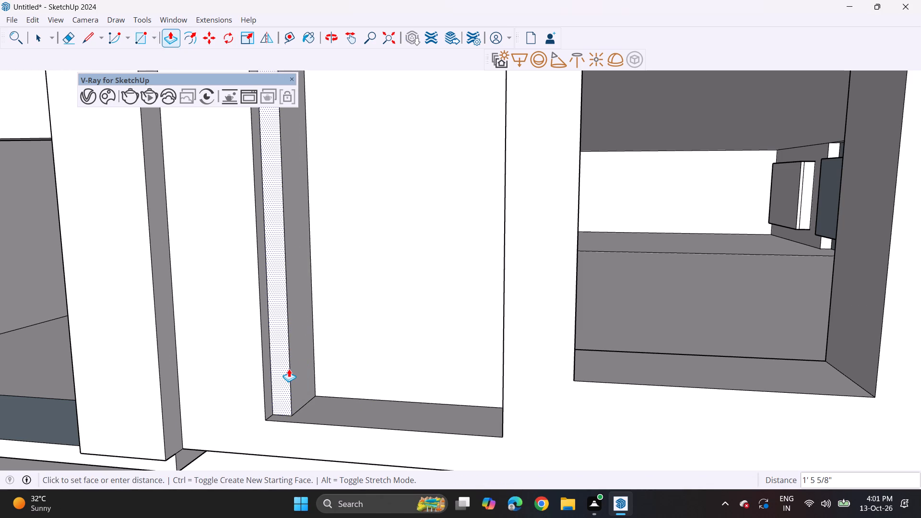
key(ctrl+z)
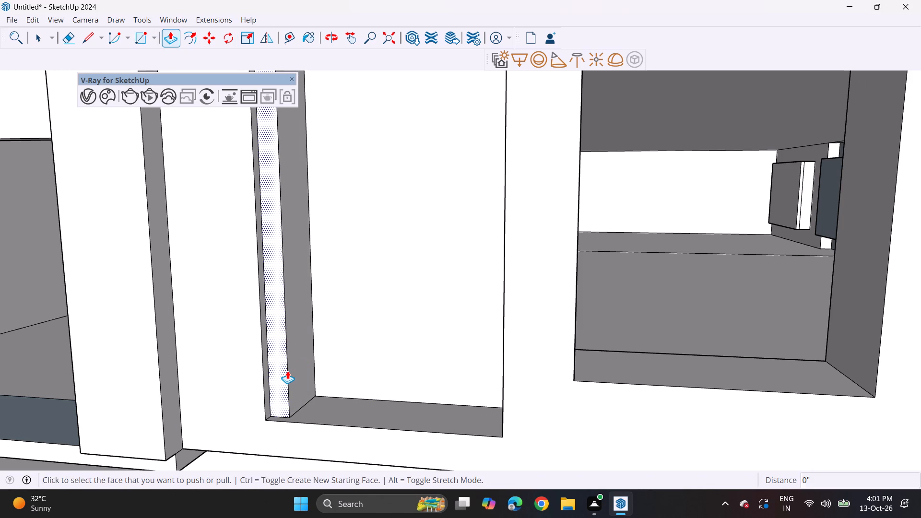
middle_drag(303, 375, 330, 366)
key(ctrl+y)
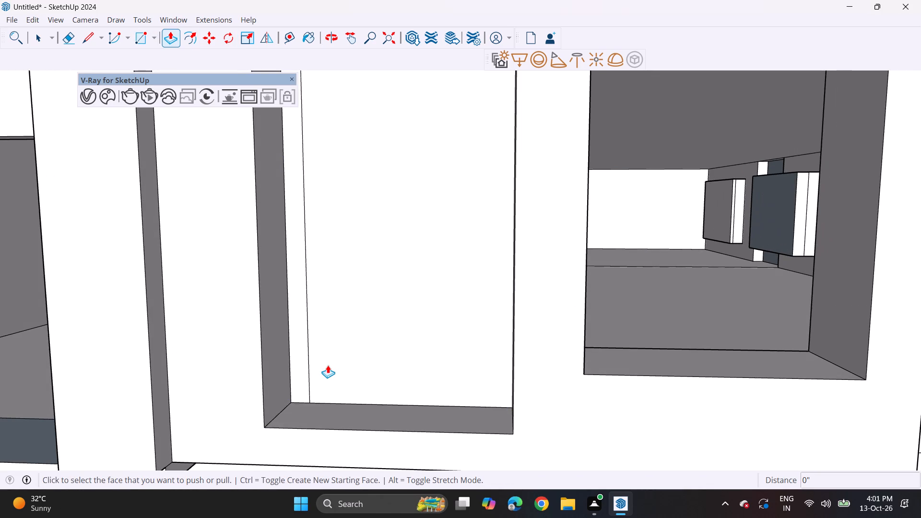
Copy the narrow strip across the recessed panel at 8 7/16" spacing, making an array of seven copies.
key(space)
click(295, 386)
click(295, 386)
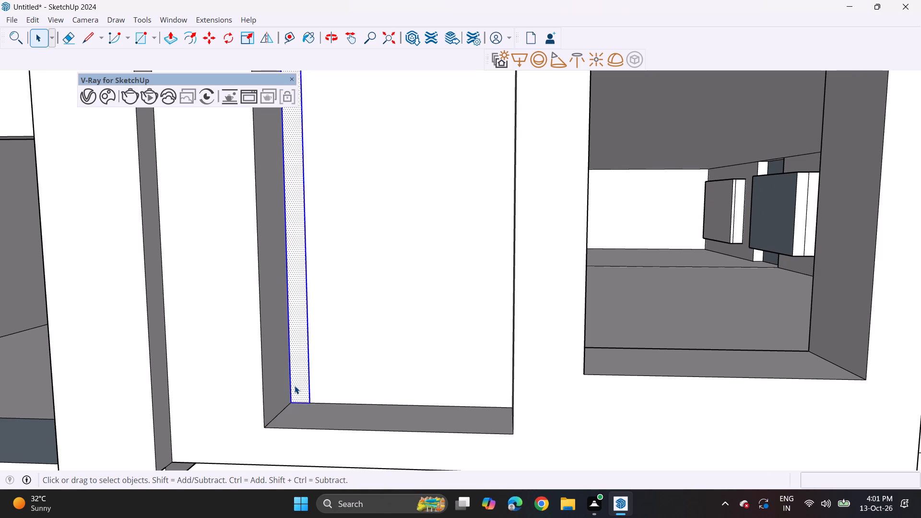
key(m)
click(290, 403)
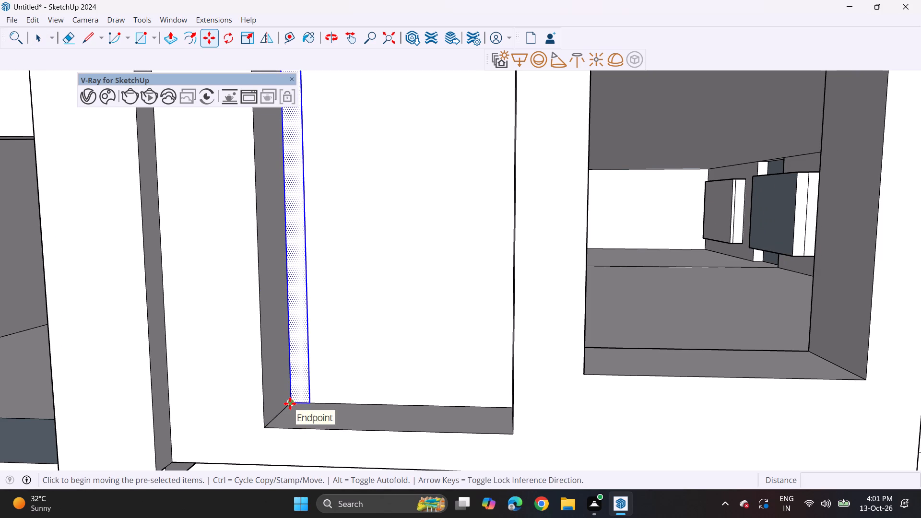
click(317, 404)
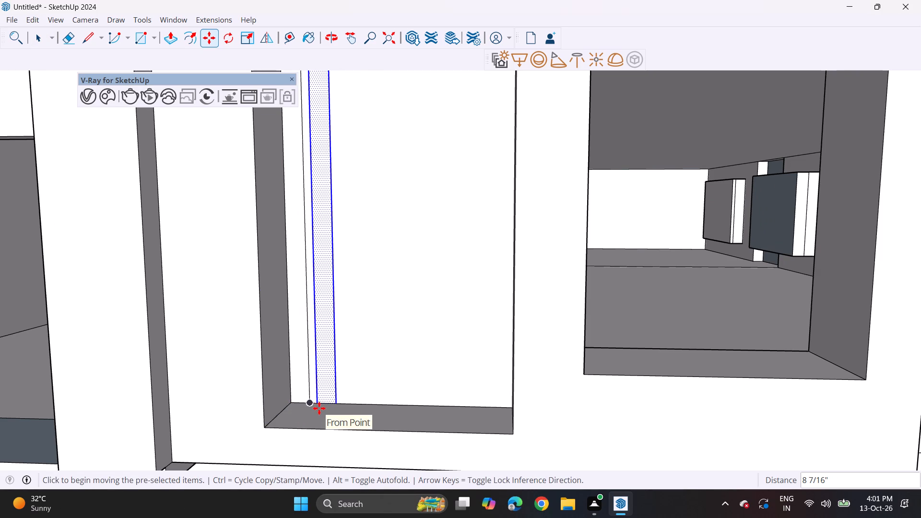
key(shift+asterisk)
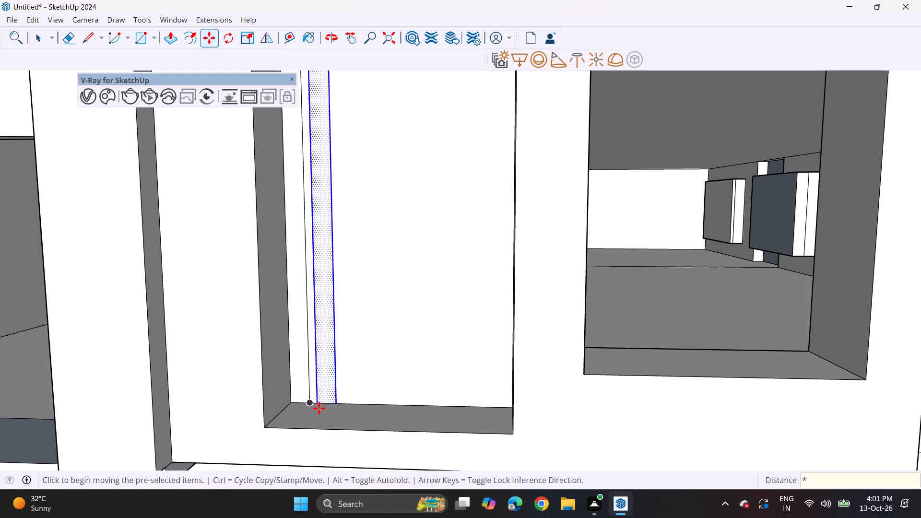
key(7)
key(Return)
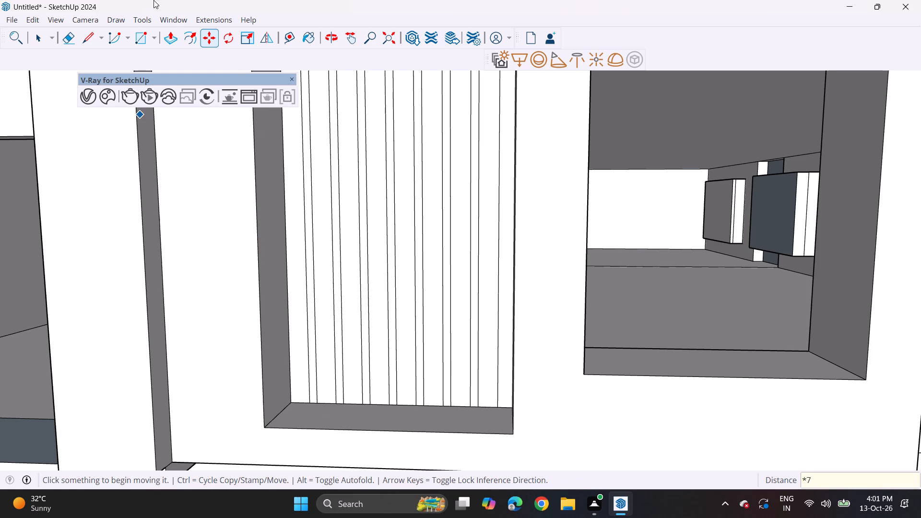
Pull the first strip forward within the recess and repeat the same pull on the other seven strips to form vertical slats.
drag(165, 30, 170, 33)
middle_drag(361, 361, 327, 387)
click(312, 368)
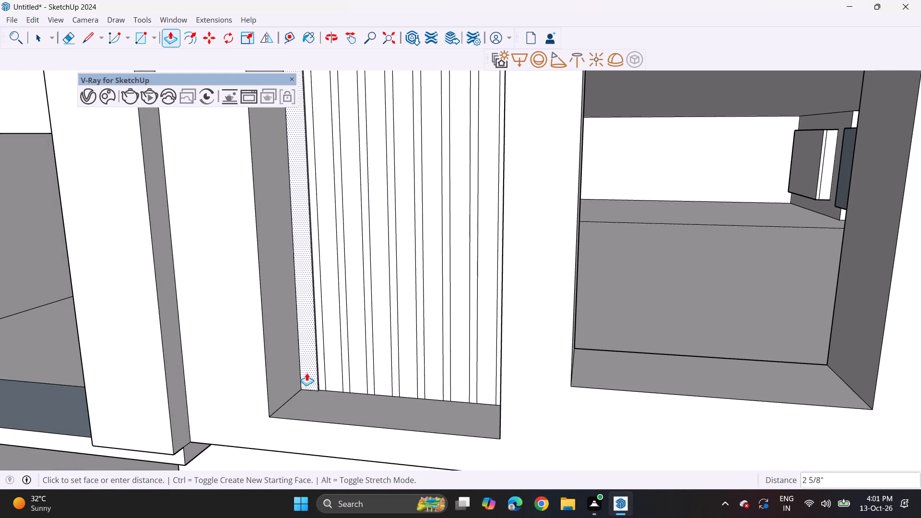
click(294, 390)
double_click(329, 374)
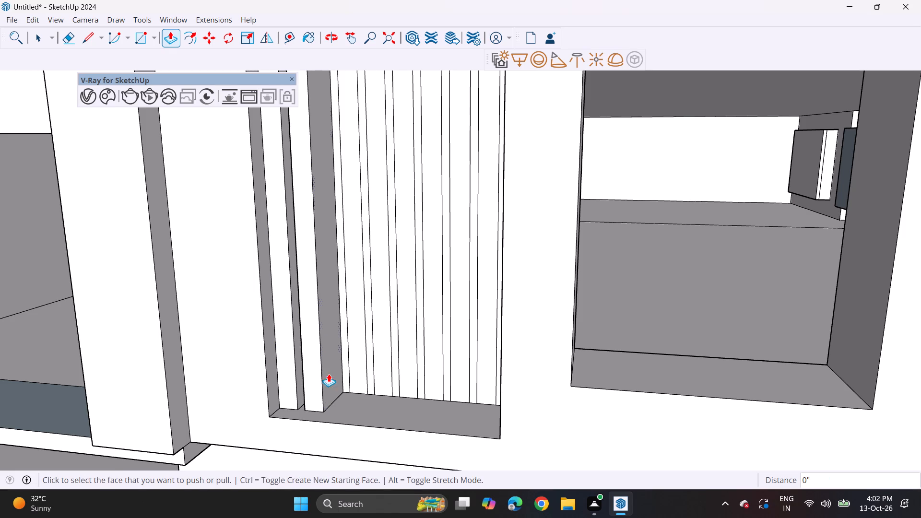
click(359, 369)
click(359, 369)
double_click(384, 375)
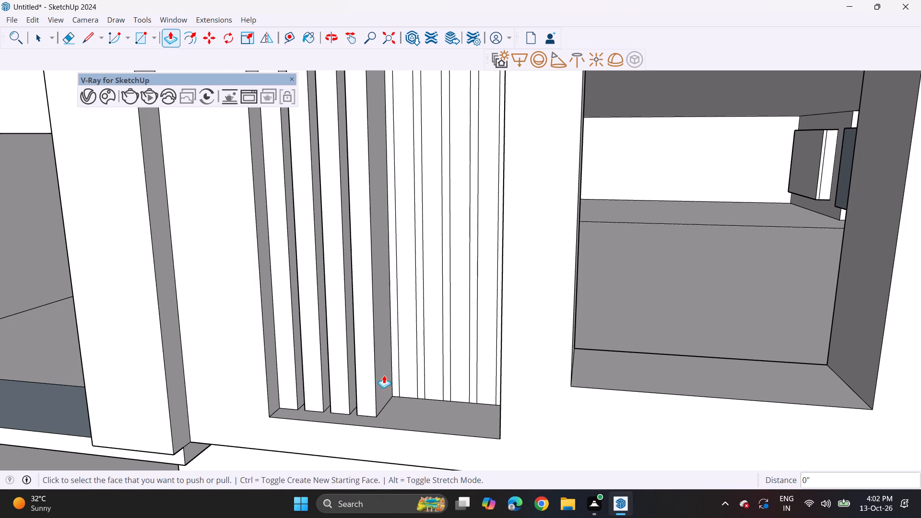
double_click(400, 376)
double_click(437, 377)
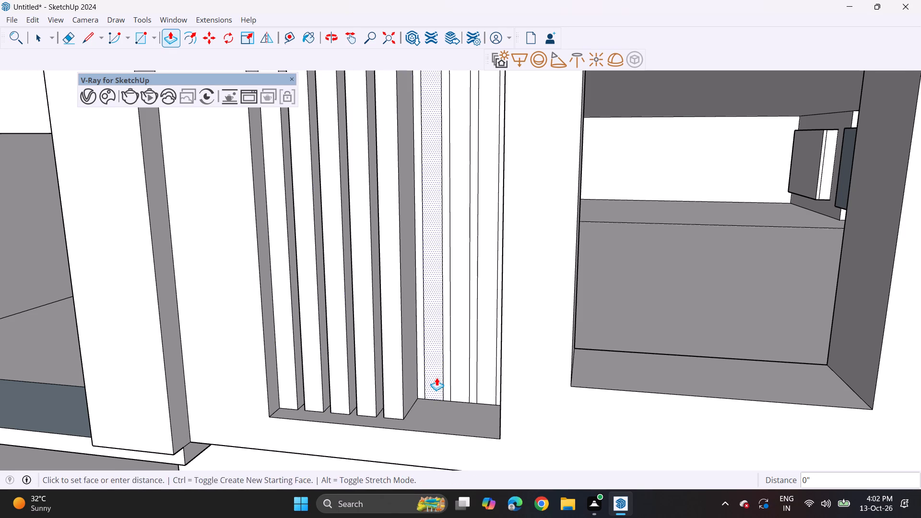
double_click(461, 377)
double_click(487, 380)
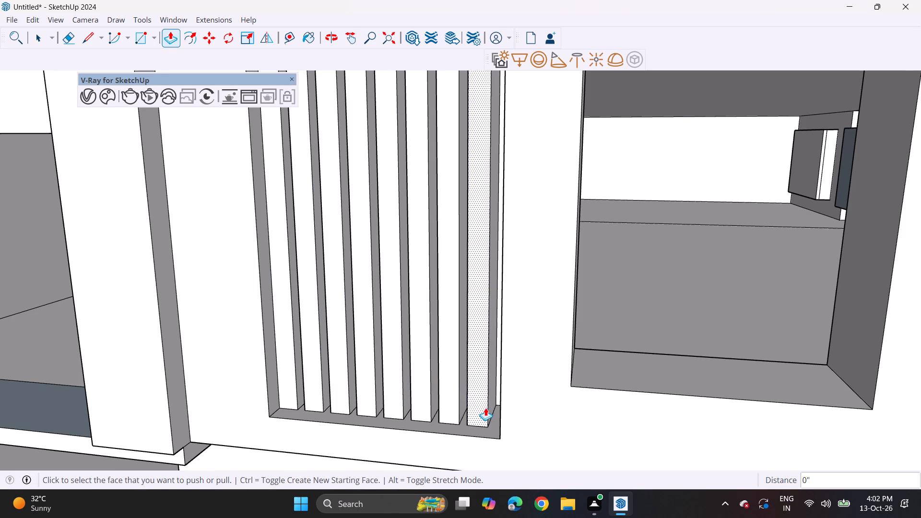
Draw a horizontal line about 2' 3 3/8" long from the slatted recess's top corner to the side of the projecting fin.
middle_drag(485, 407, 518, 371)
scroll(518, 371, down, 12)
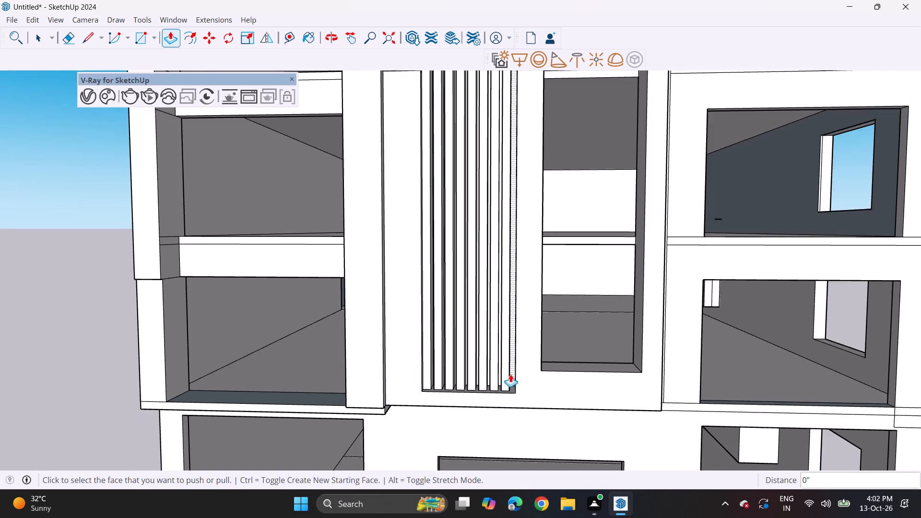
scroll(510, 374, down, 1)
middle_drag(508, 368, 433, 413)
scroll(428, 403, down, 5)
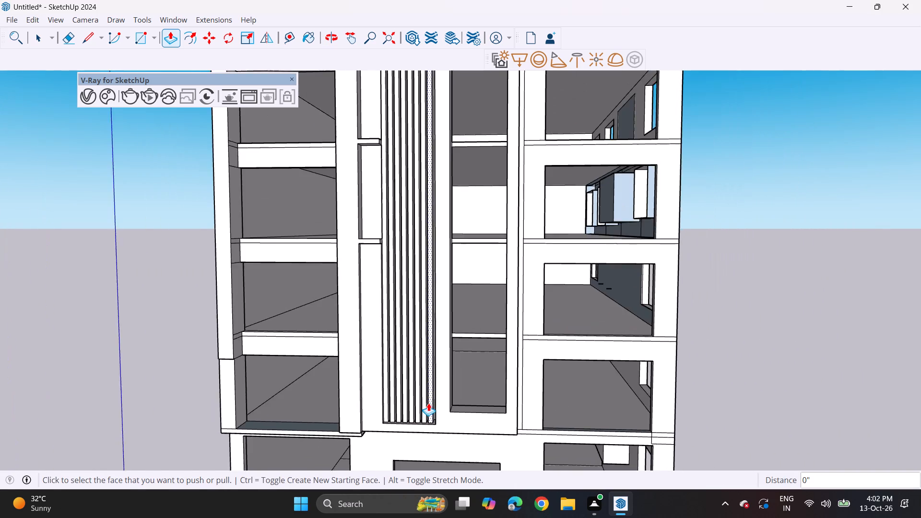
scroll(428, 403, down, 8)
shift+middle_drag(427, 397, 425, 418)
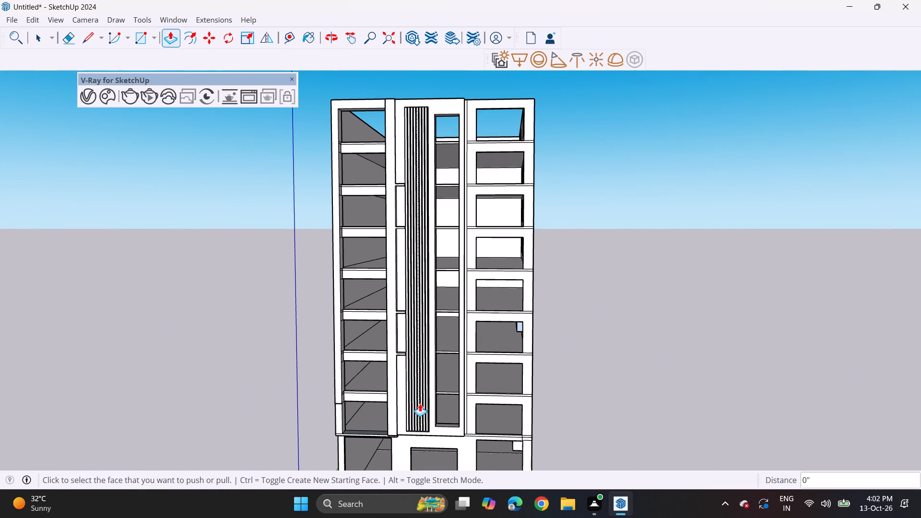
scroll(406, 141, up, 6)
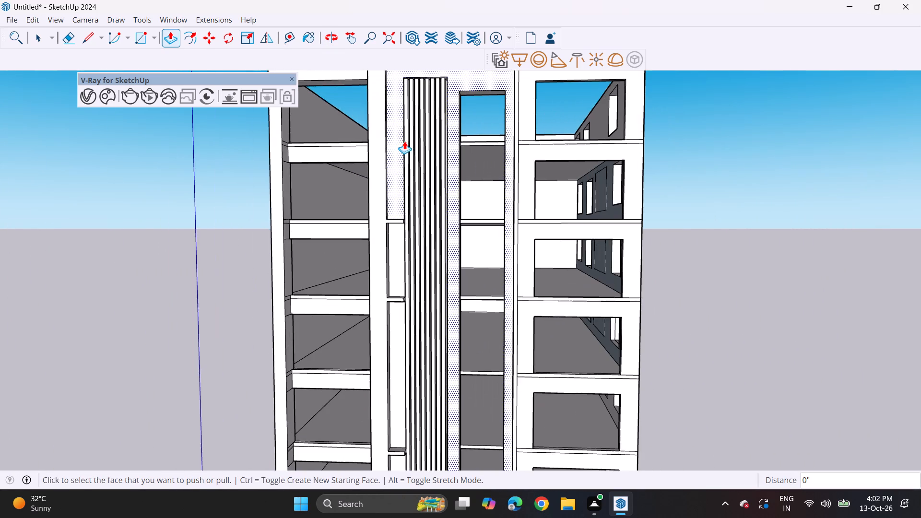
shift+middle_drag(401, 139, 390, 270)
scroll(392, 203, up, 5)
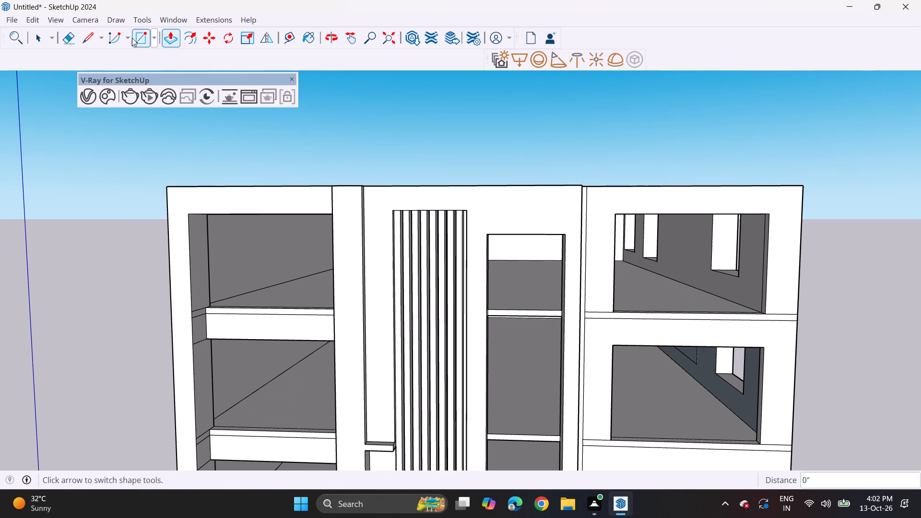
click(85, 29)
scroll(359, 216, up, 6)
scroll(406, 203, up, 3)
click(409, 210)
click(337, 205)
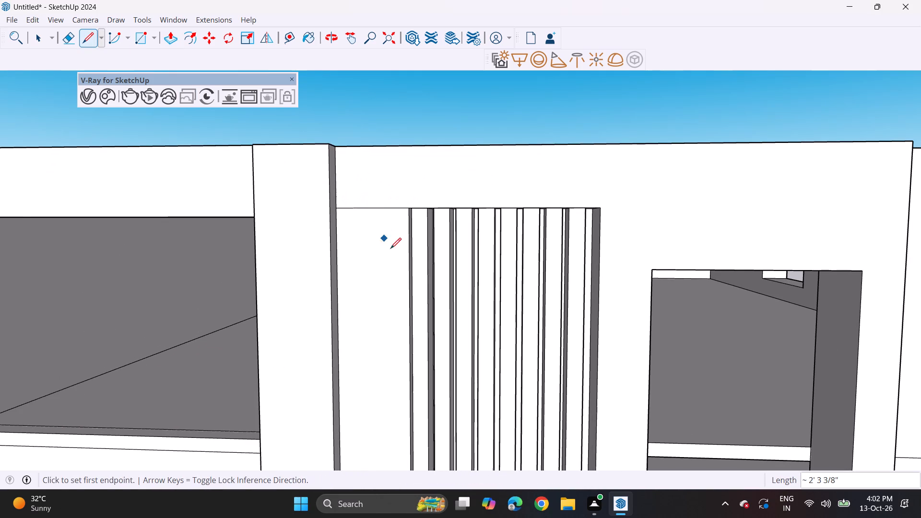
Push the large block projecting from the ground-floor room's side wall back about 3' 4 3/4" toward the wall.
scroll(391, 249, down, 18)
shift+middle_drag(427, 285, 404, 208)
shift+scroll(427, 285, up, 1)
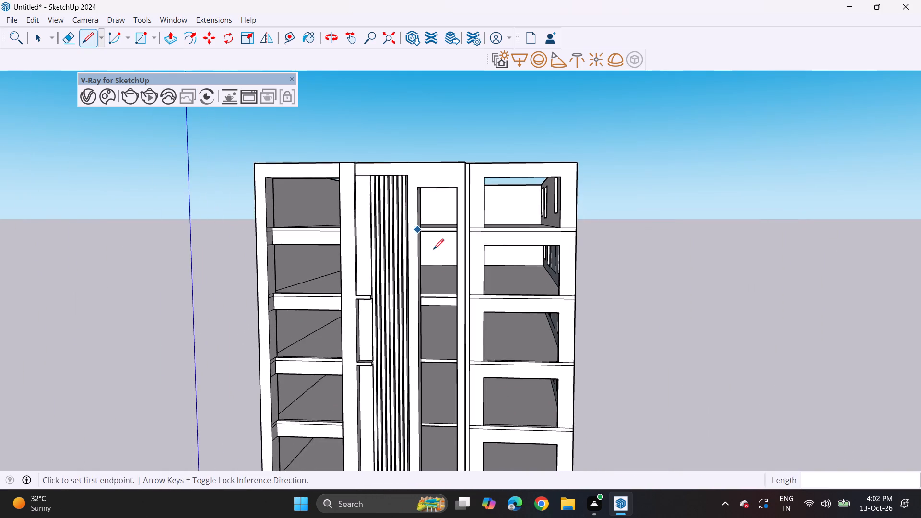
middle_drag(431, 259, 391, 137)
shift+middle_drag(389, 268, 411, 154)
scroll(419, 188, down, 3)
shift+middle_drag(399, 259, 388, 280)
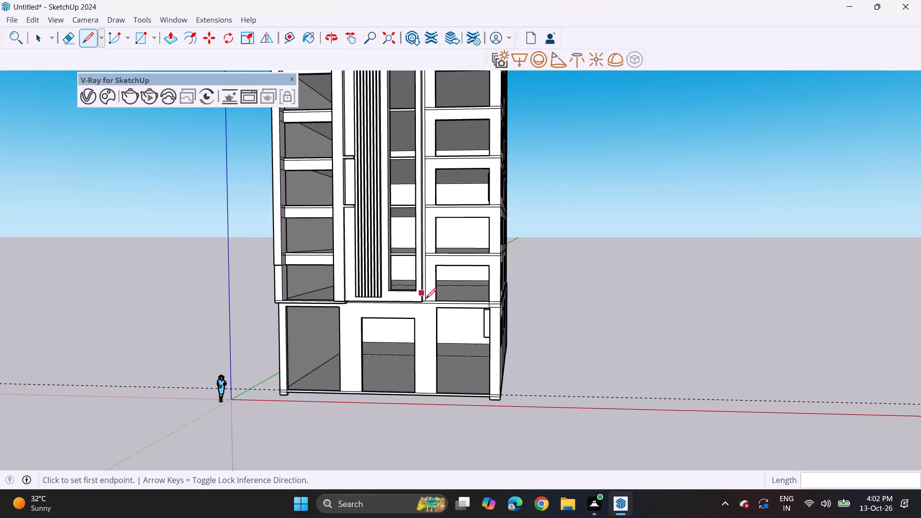
middle_drag(450, 315, 499, 298)
drag(166, 41, 172, 43)
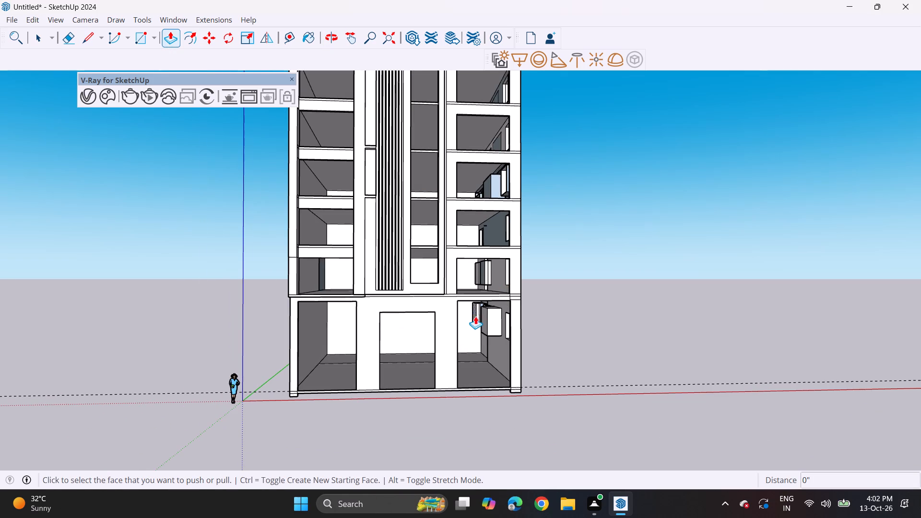
scroll(475, 316, up, 10)
click(491, 335)
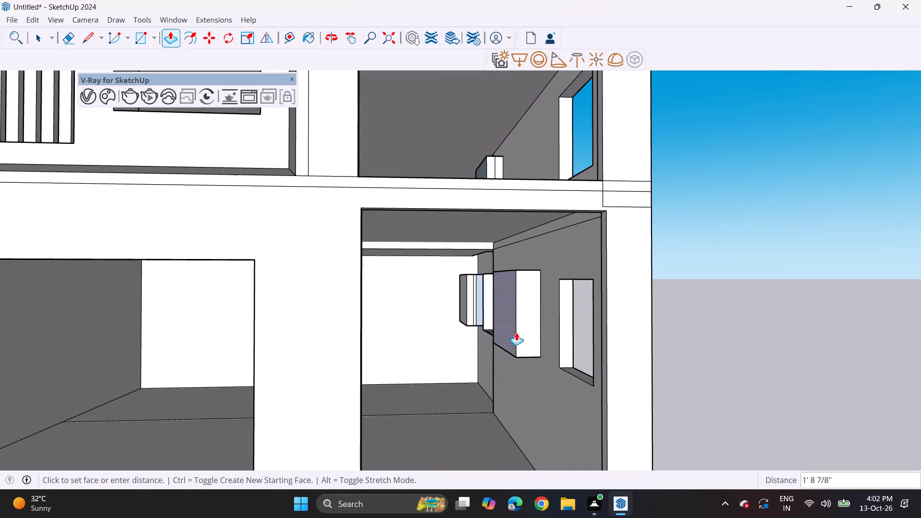
click(531, 337)
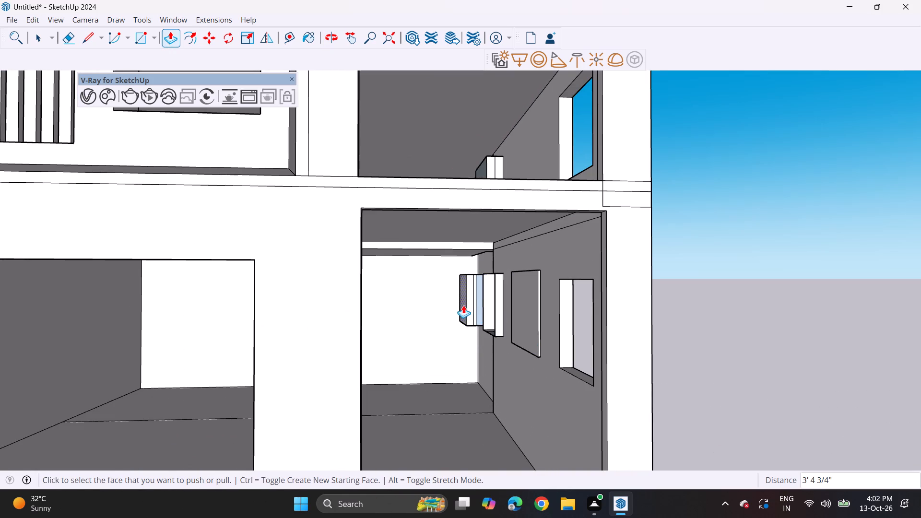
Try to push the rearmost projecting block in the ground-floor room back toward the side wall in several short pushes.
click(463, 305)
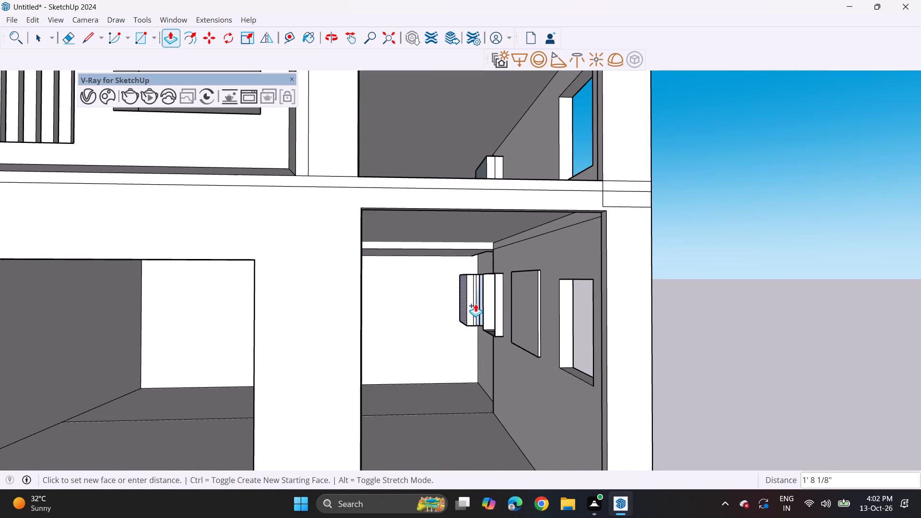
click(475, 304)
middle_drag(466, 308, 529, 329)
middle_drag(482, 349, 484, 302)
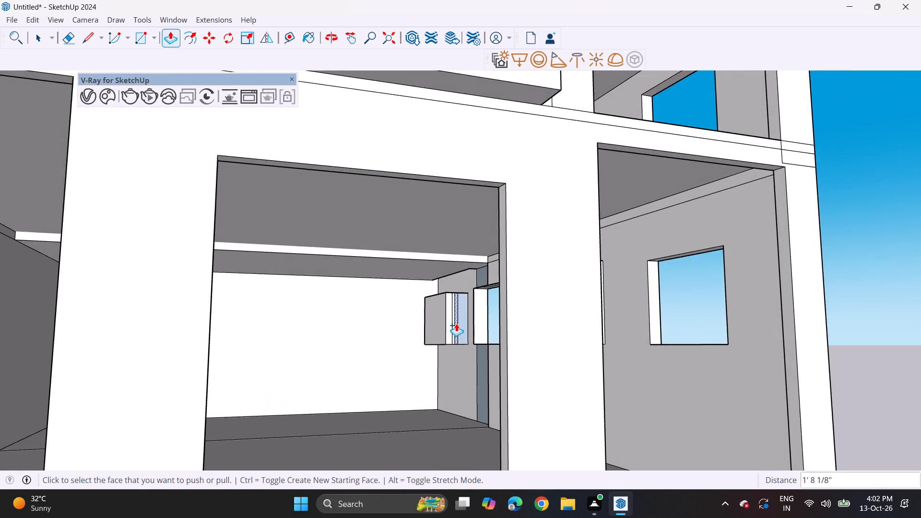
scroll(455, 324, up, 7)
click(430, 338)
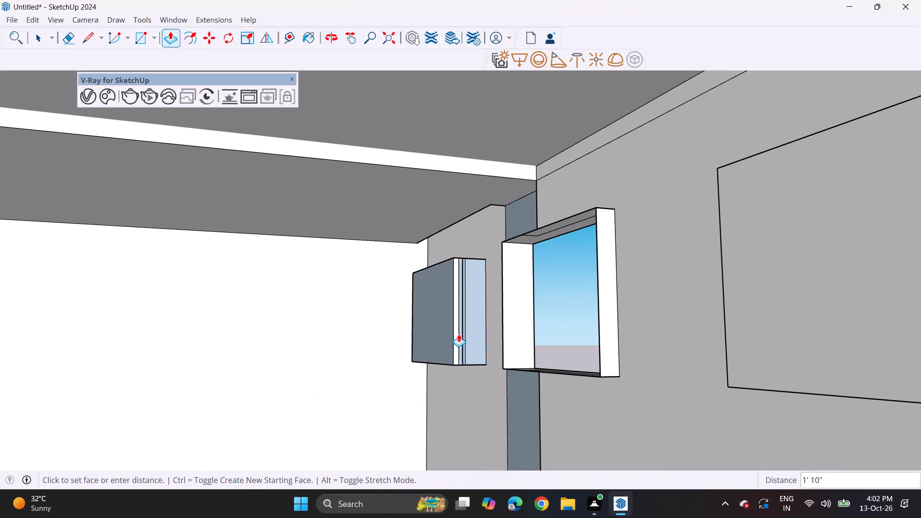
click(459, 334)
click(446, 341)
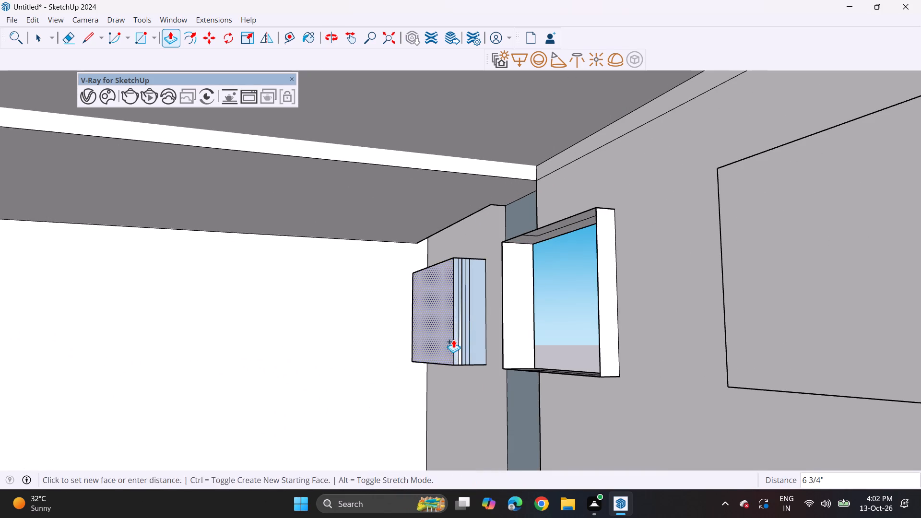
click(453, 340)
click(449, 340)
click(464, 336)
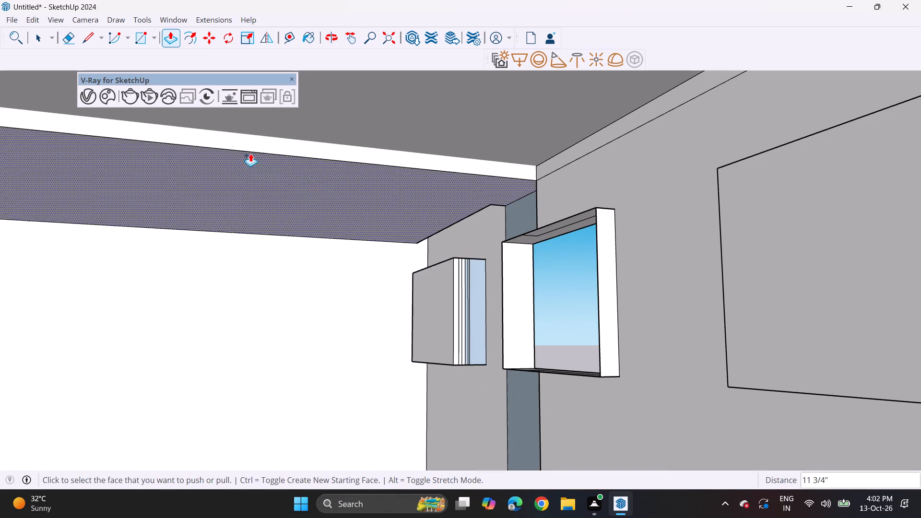
Erase the dividing lines on the rearmost block's side and the edge bounding its large inner face.
click(64, 40)
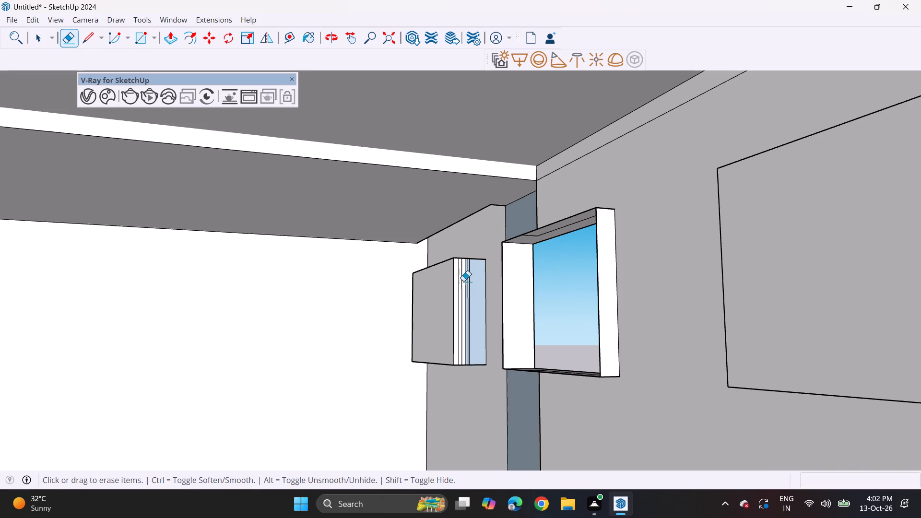
drag(460, 259, 459, 282)
drag(460, 263, 462, 291)
drag(468, 283, 468, 296)
click(460, 302)
drag(462, 298, 460, 308)
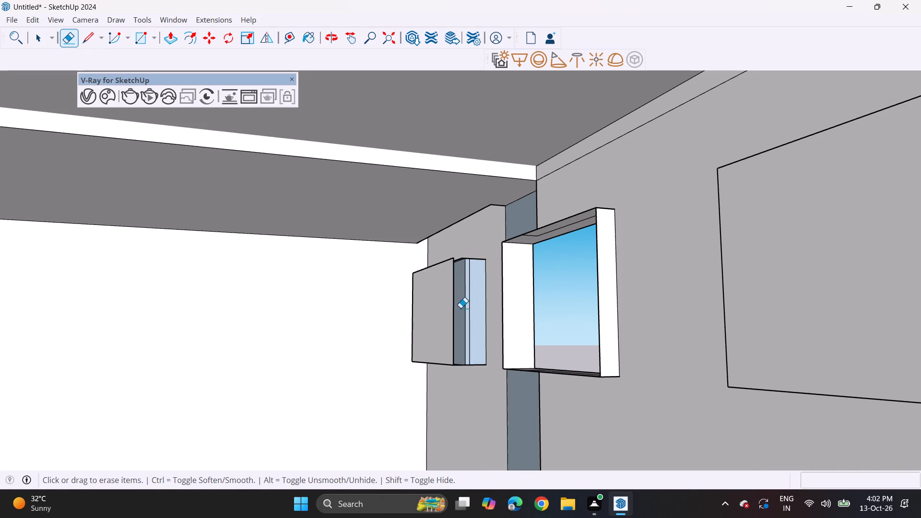
drag(460, 308, 464, 306)
drag(472, 299, 468, 309)
drag(470, 302, 465, 316)
drag(449, 317, 448, 326)
click(450, 327)
drag(454, 325, 454, 331)
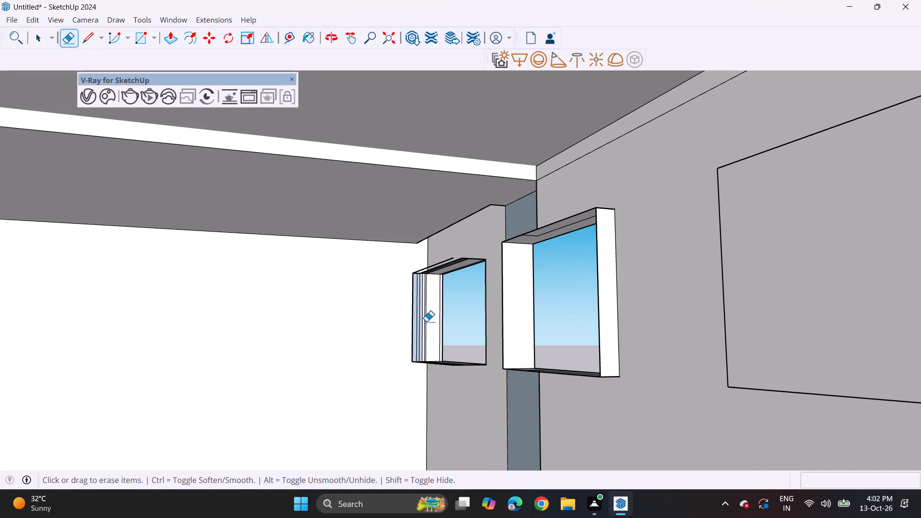
Erase the rearmost block's remaining vertical edges and the edges along its top, back to the window opening.
click(419, 320)
drag(419, 321, 416, 327)
click(416, 324)
drag(416, 324, 412, 329)
click(412, 321)
click(416, 303)
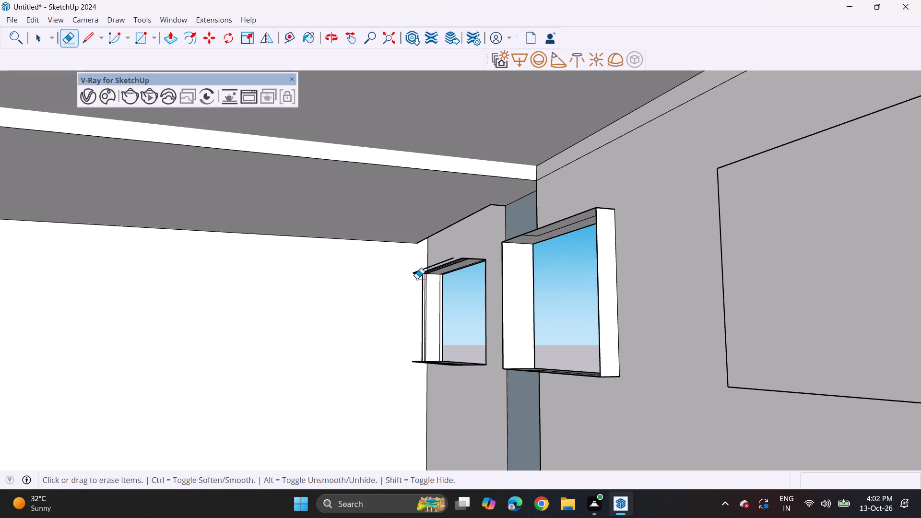
click(417, 279)
drag(422, 263, 425, 274)
click(439, 263)
click(442, 265)
click(464, 259)
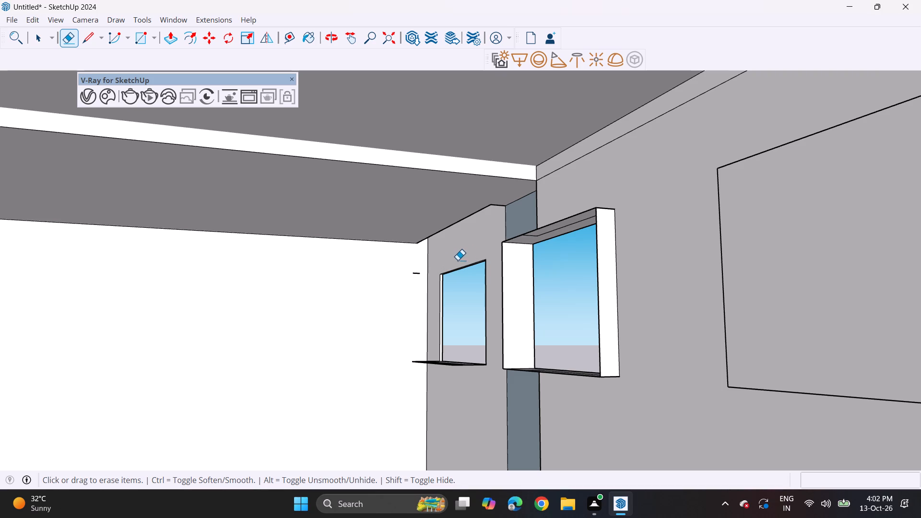
Erase the stray edge stubs left at the outer upper and lower corners of the removed block.
click(413, 272)
drag(413, 272, 415, 298)
drag(418, 344, 418, 352)
drag(418, 352, 418, 359)
drag(418, 359, 418, 369)
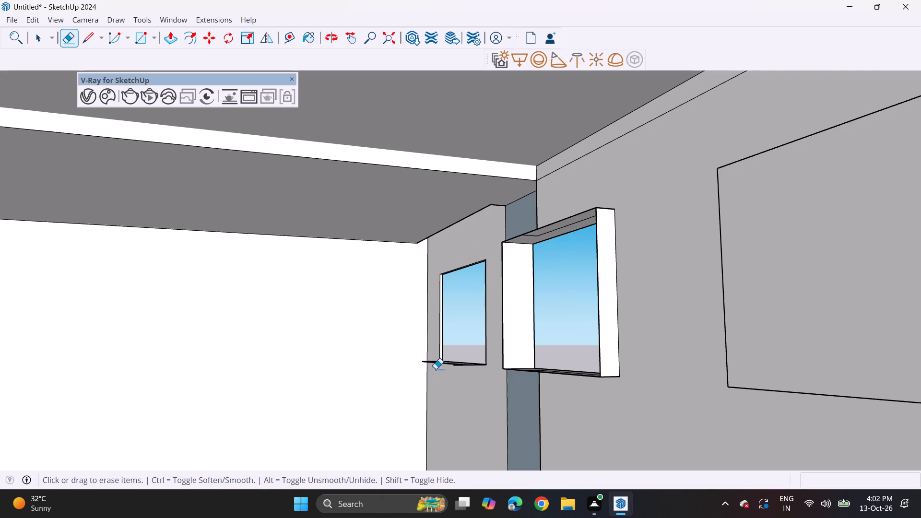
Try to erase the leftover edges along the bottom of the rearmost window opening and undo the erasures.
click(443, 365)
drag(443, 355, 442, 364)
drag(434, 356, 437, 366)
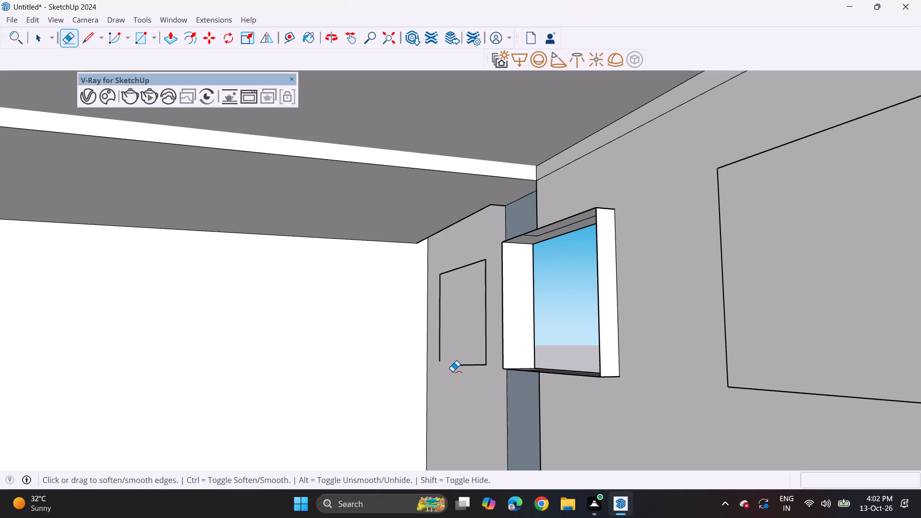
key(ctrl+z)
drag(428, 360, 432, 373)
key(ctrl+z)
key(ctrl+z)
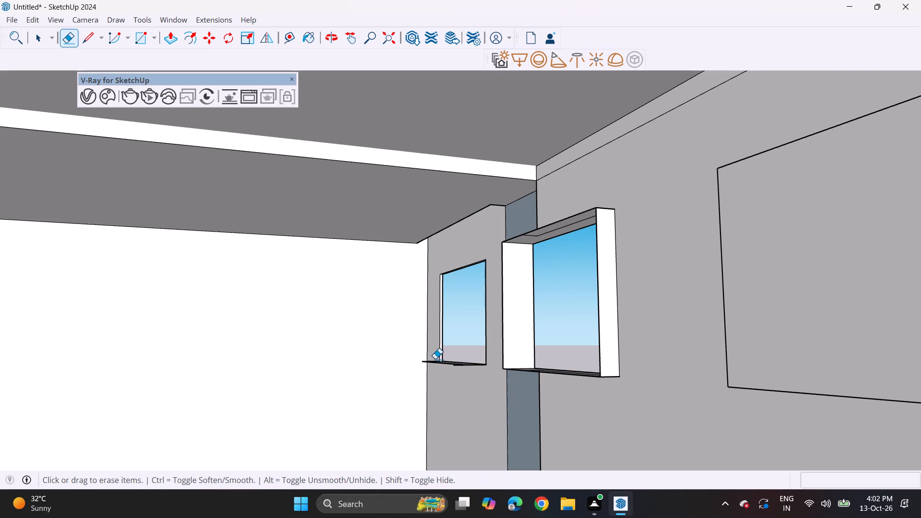
Erase the leftover edges projecting below the rearmost window opening, undoing the unwanted erasure along the way.
drag(435, 359, 436, 365)
click(460, 364)
key(ctrl+z)
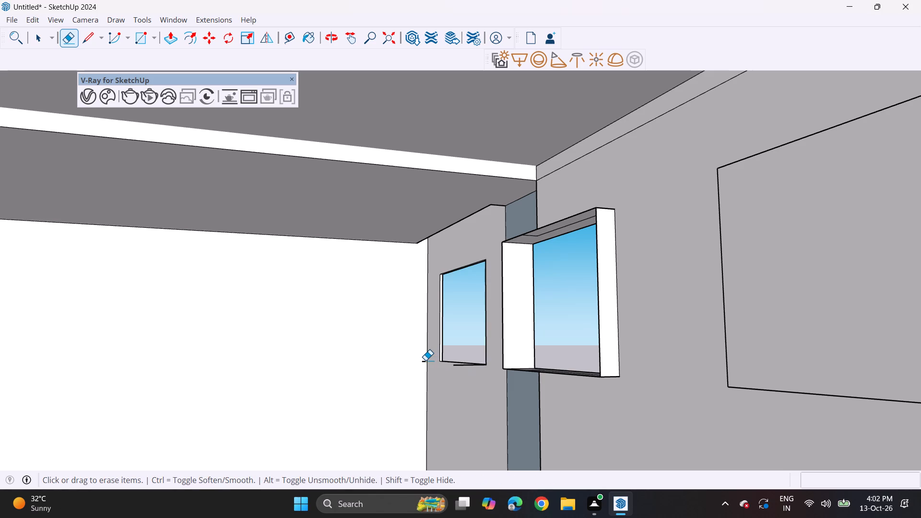
click(422, 363)
click(459, 366)
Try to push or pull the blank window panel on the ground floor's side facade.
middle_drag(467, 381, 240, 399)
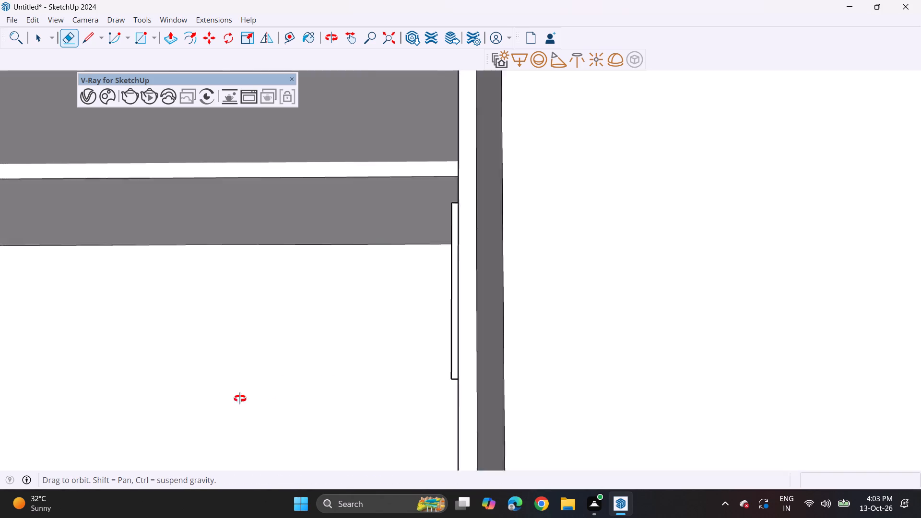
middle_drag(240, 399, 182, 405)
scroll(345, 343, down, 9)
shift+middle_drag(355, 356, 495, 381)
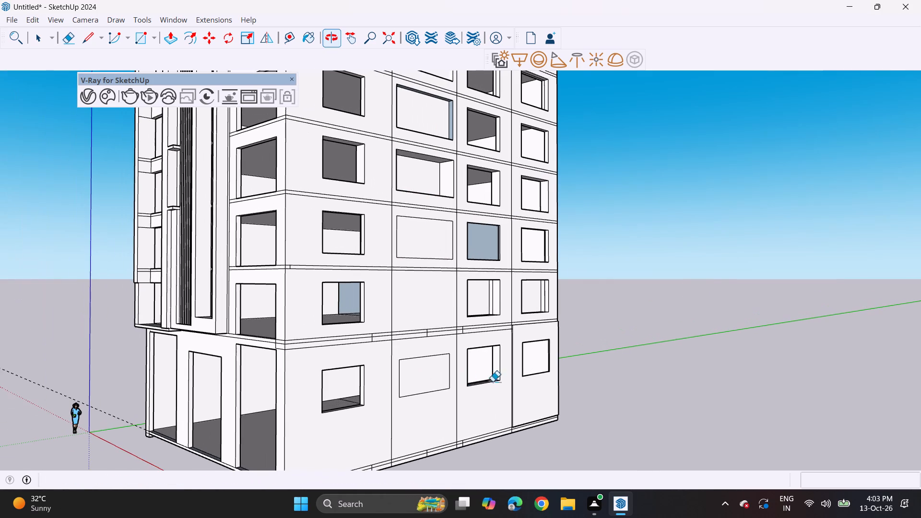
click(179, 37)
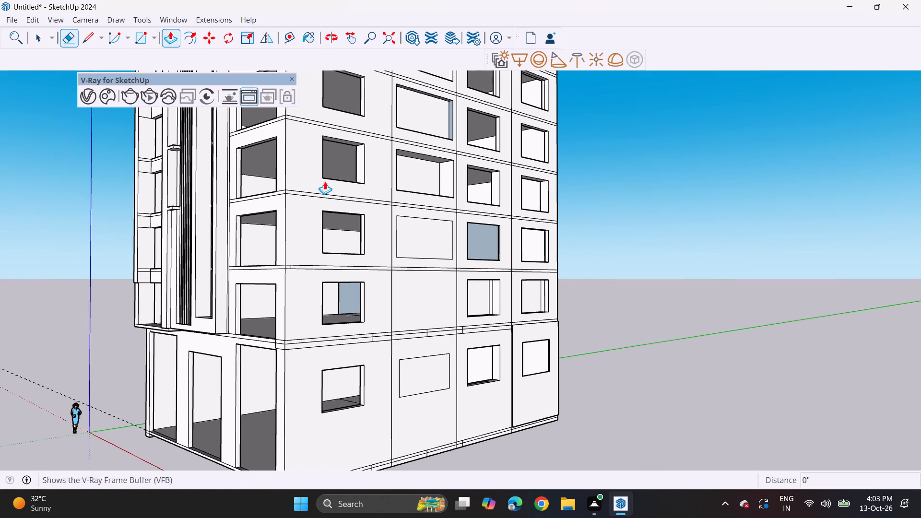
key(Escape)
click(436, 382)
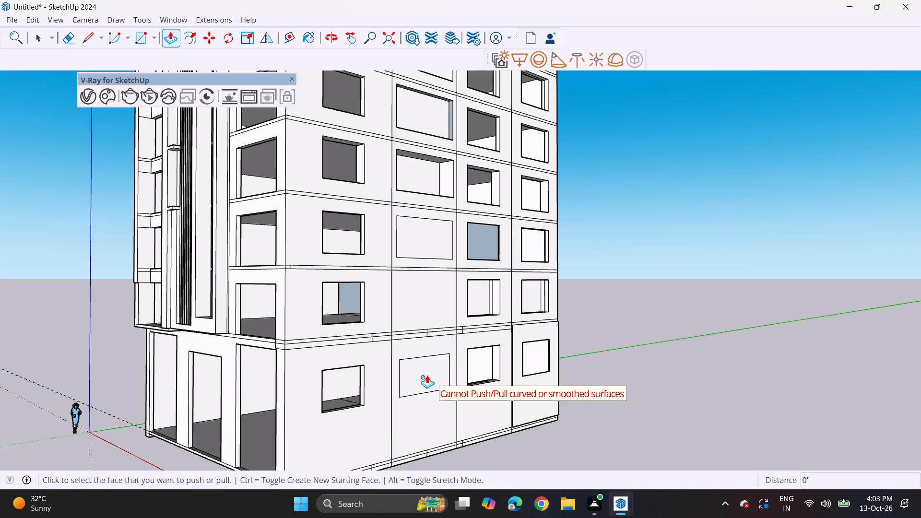
Examine the building's front and side facades from several angles, close up and as a whole.
middle_drag(416, 377, 544, 379)
scroll(519, 388, down, 5)
shift+middle_drag(460, 425, 593, 415)
middle_drag(602, 416, 534, 401)
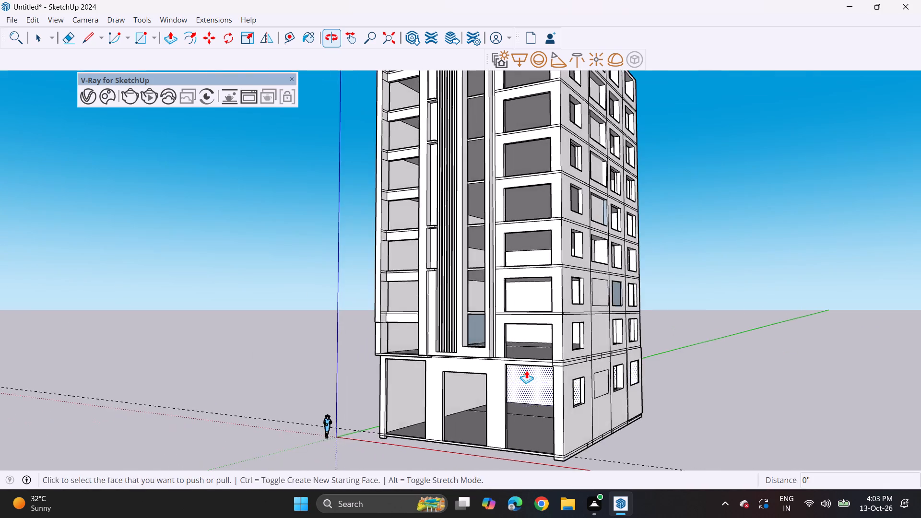
shift+middle_drag(531, 334, 519, 416)
scroll(504, 368, down, 3)
shift+middle_drag(521, 395, 492, 324)
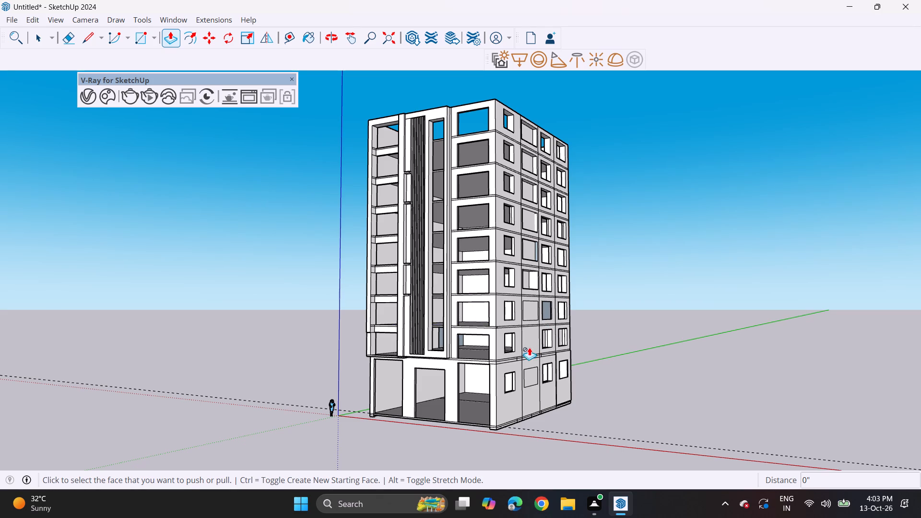
shift+middle_drag(521, 347, 516, 341)
shift+middle_drag(511, 331, 500, 300)
scroll(480, 365, up, 3)
scroll(534, 339, up, 4)
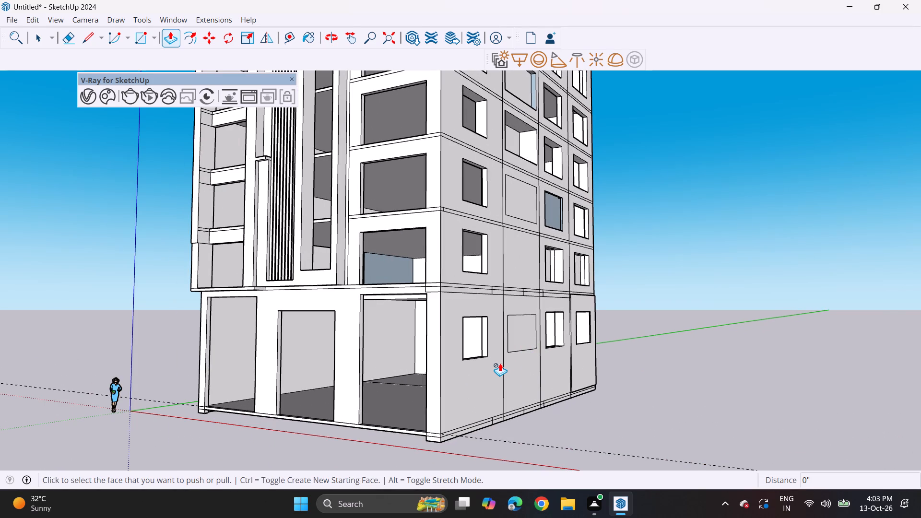
scroll(418, 311, down, 6)
shift+middle_drag(363, 365, 462, 389)
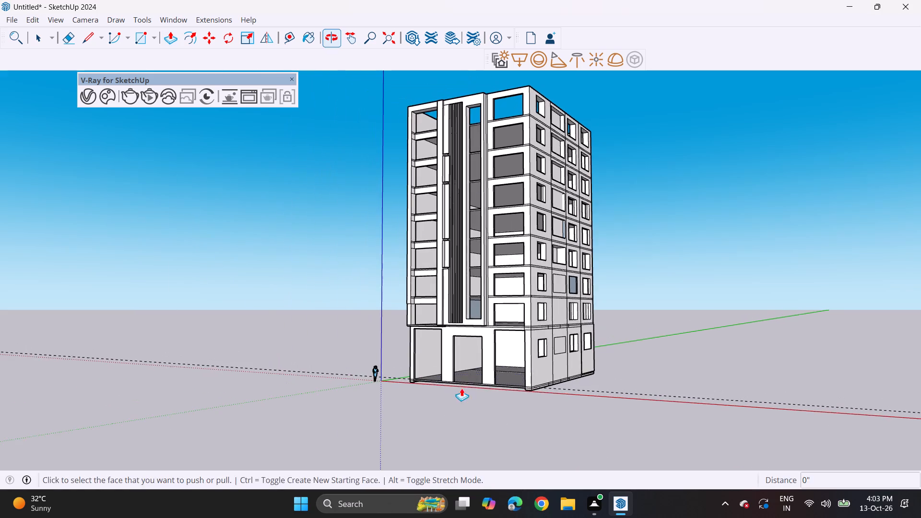
middle_drag(427, 366, 532, 400)
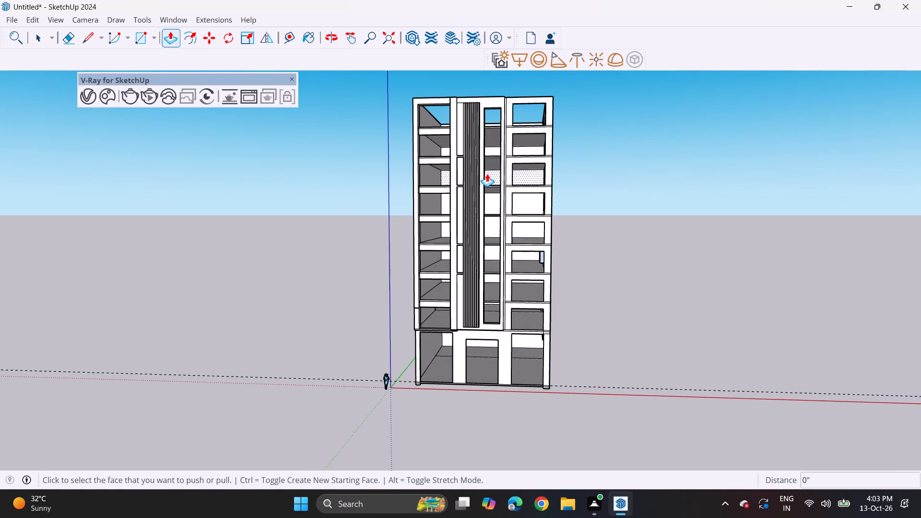
middle_drag(491, 153, 447, 218)
middle_drag(499, 258, 461, 149)
middle_drag(461, 149, 476, 166)
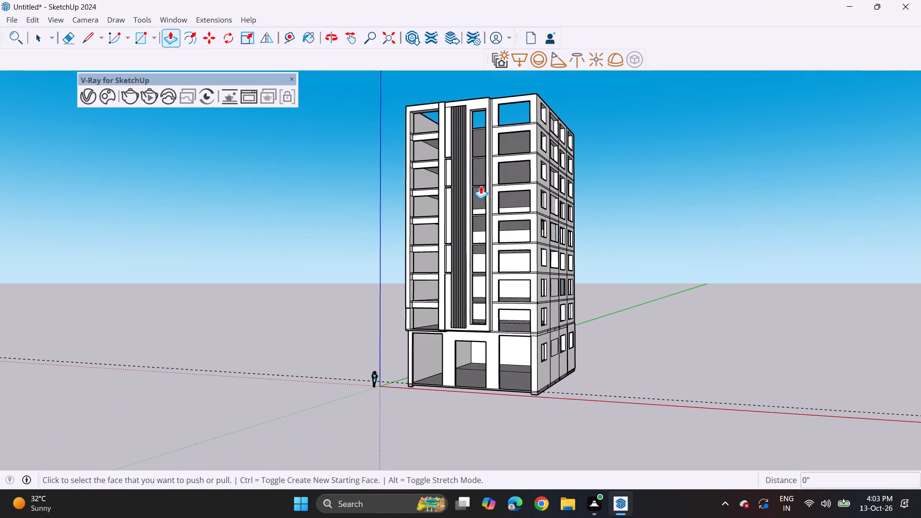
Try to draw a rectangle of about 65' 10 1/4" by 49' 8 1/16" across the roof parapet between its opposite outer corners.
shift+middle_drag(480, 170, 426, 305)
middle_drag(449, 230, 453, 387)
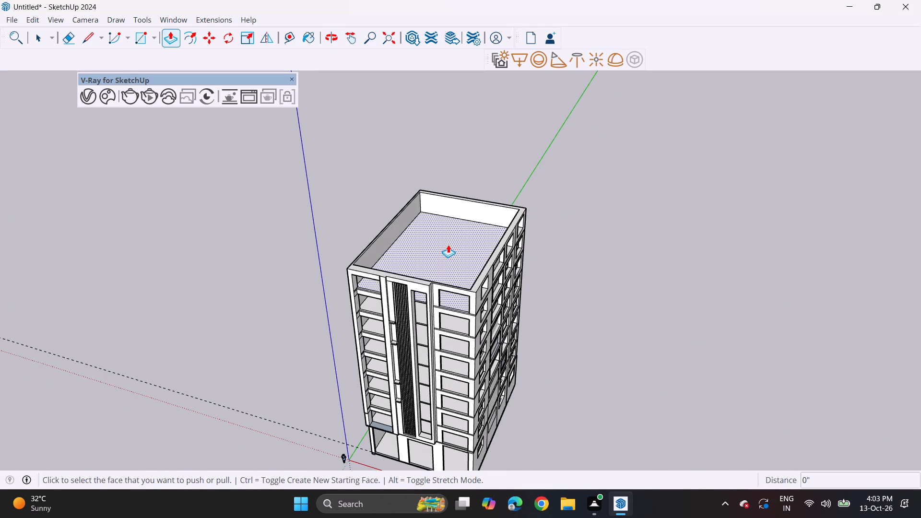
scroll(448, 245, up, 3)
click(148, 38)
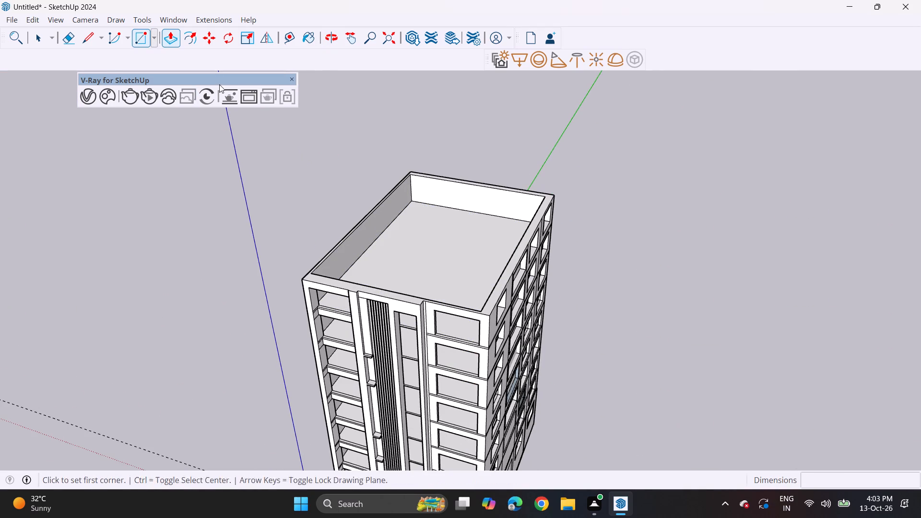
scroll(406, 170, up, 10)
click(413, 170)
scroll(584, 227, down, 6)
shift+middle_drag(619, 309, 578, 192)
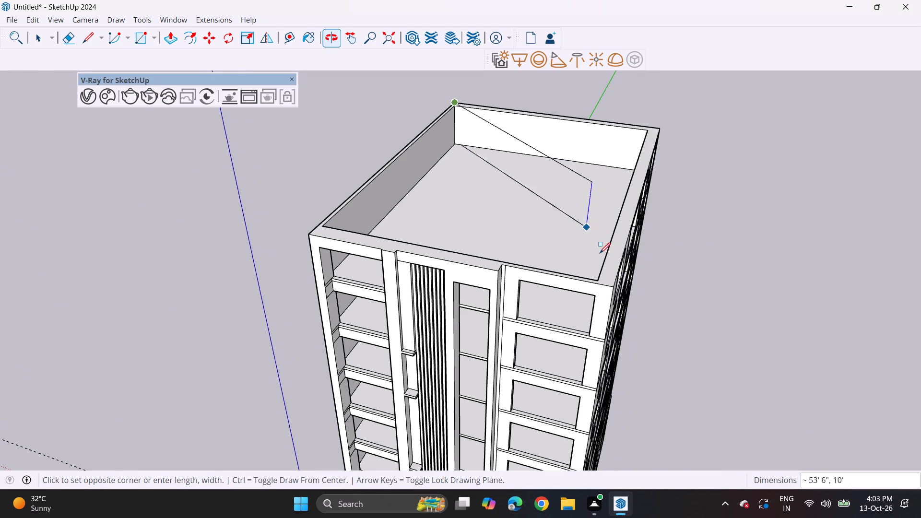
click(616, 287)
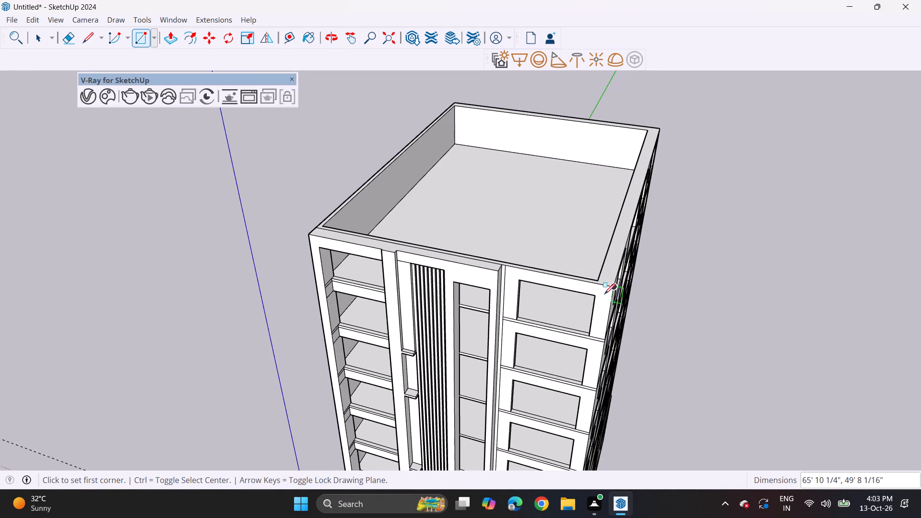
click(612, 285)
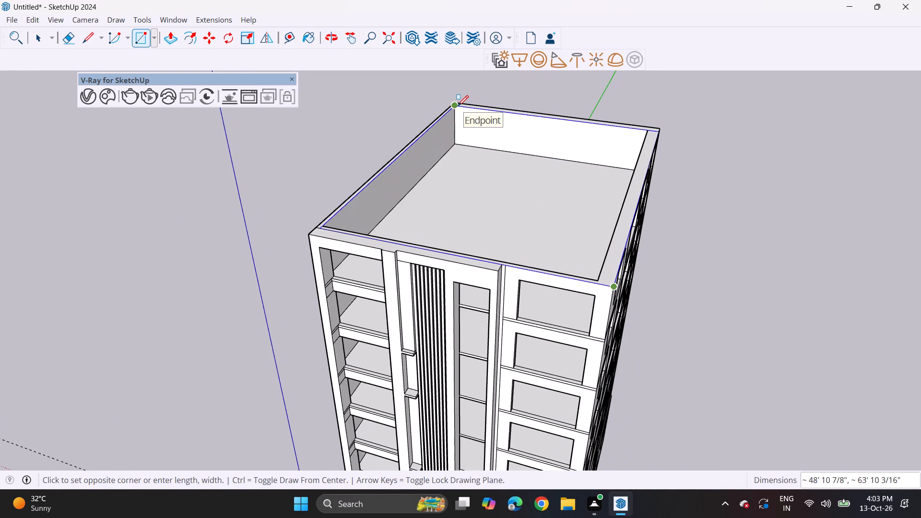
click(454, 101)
Draw an upright Rotated Rectangle along the rear parapet's outer top edge, 49' 8 1/16" long and 6" high.
middle_drag(497, 109, 358, 119)
shift+middle_drag(532, 143, 401, 201)
scroll(459, 188, up, 6)
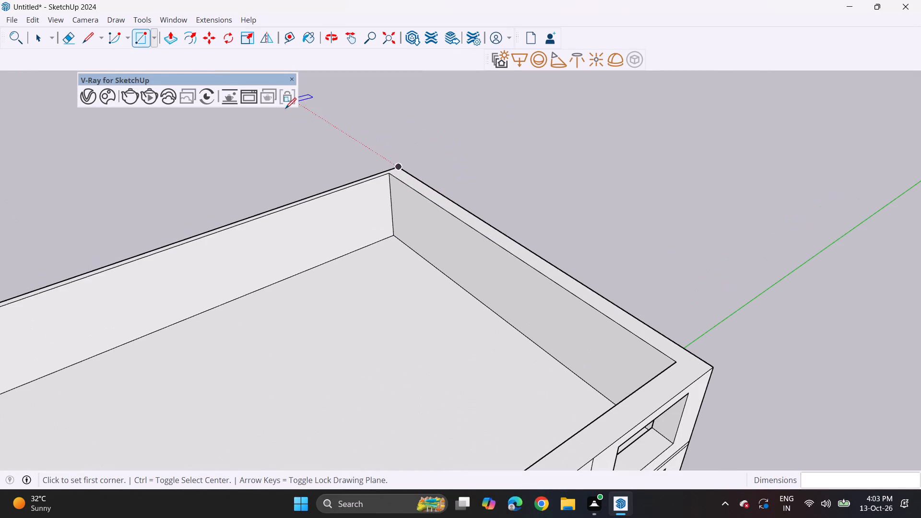
click(152, 38)
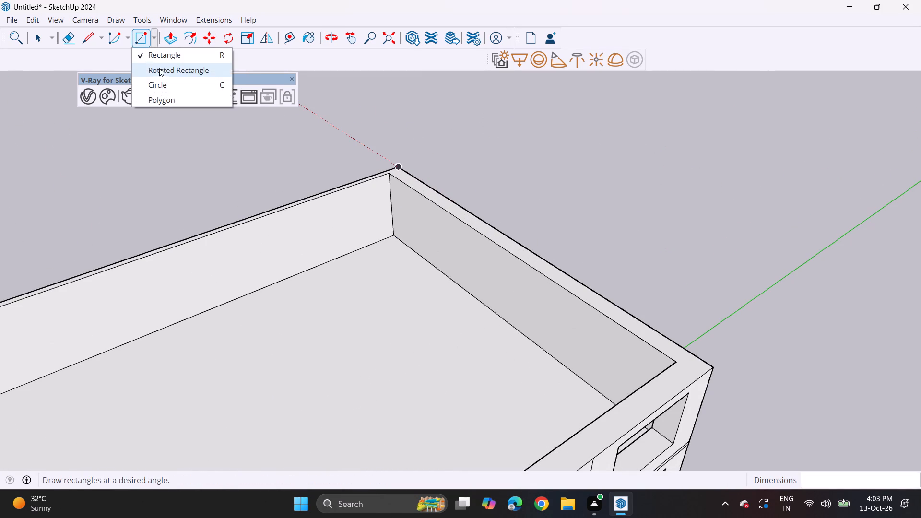
click(159, 69)
click(398, 165)
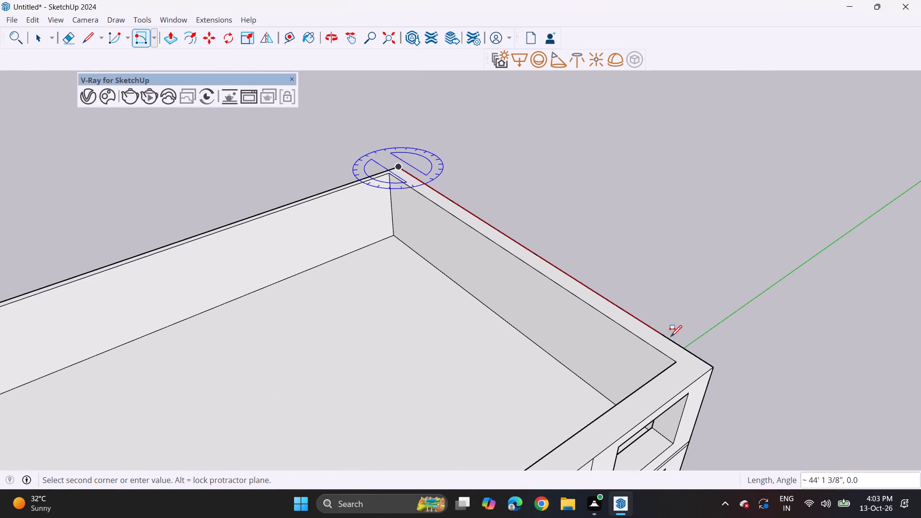
click(710, 368)
middle_drag(721, 330, 627, 183)
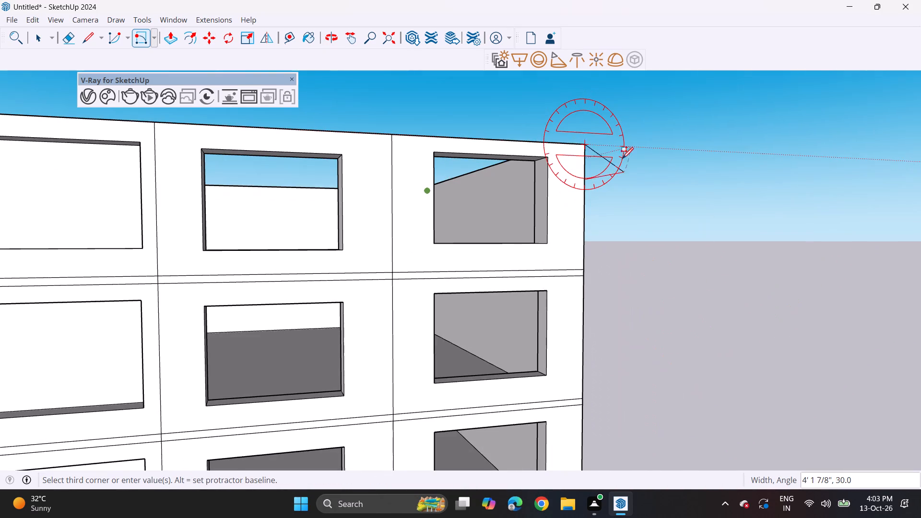
key(6)
key(Return)
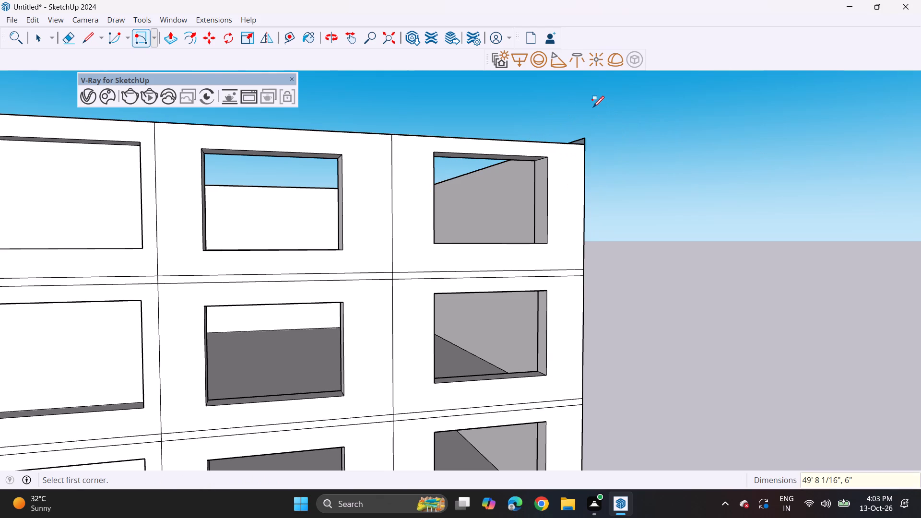
Push/Pull the 6" high strip 65' 10 1/4" across the parapet to the front, forming a roof slab.
middle_drag(469, 178, 592, 273)
key(p)
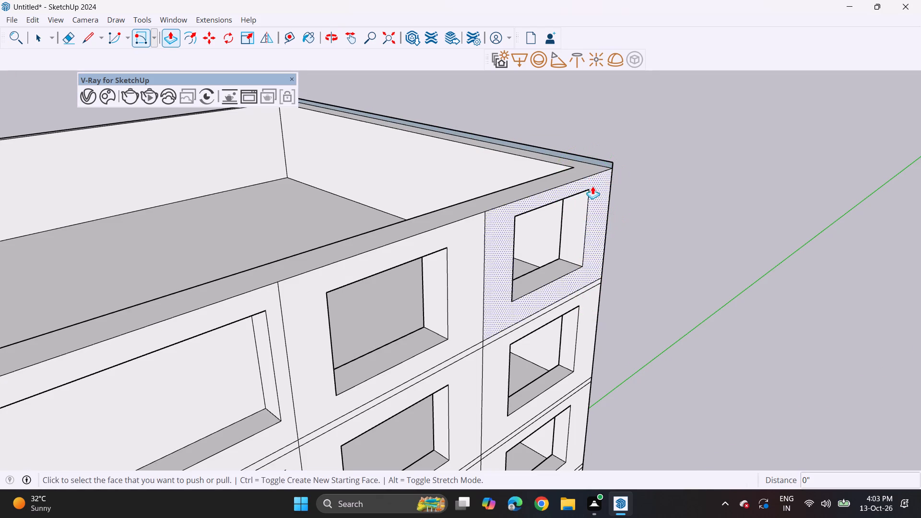
click(600, 161)
scroll(468, 218, down, 3)
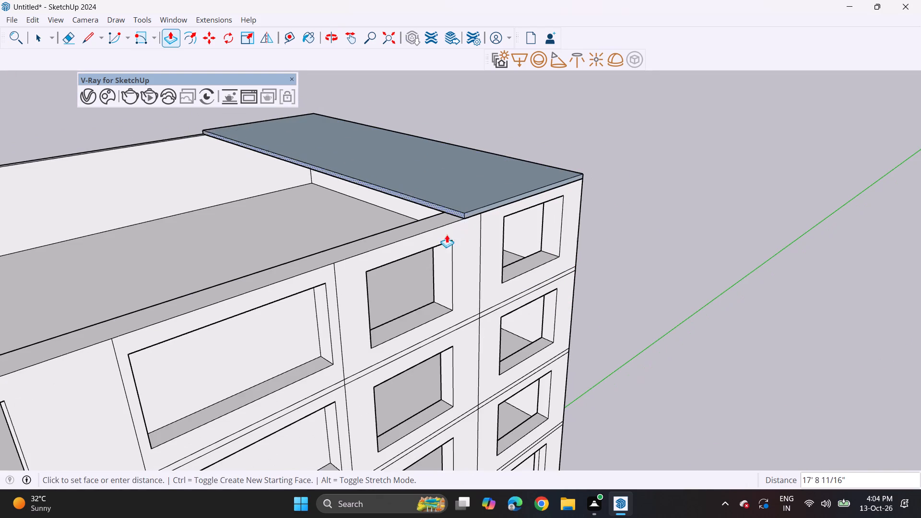
shift+middle_drag(404, 248, 555, 178)
scroll(483, 224, down, 9)
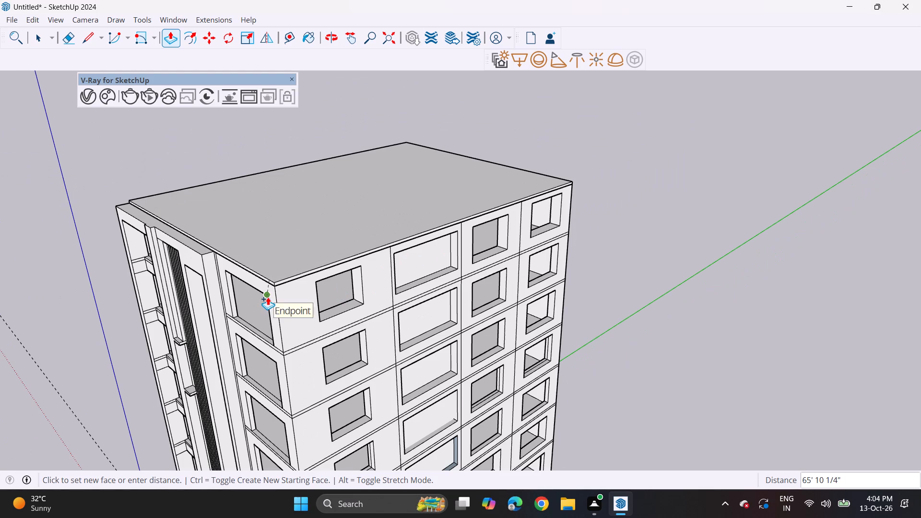
click(268, 297)
Examine the building's front and side facades below the new roof slab, close up and as a whole.
middle_drag(300, 315, 464, 215)
middle_drag(452, 194, 461, 192)
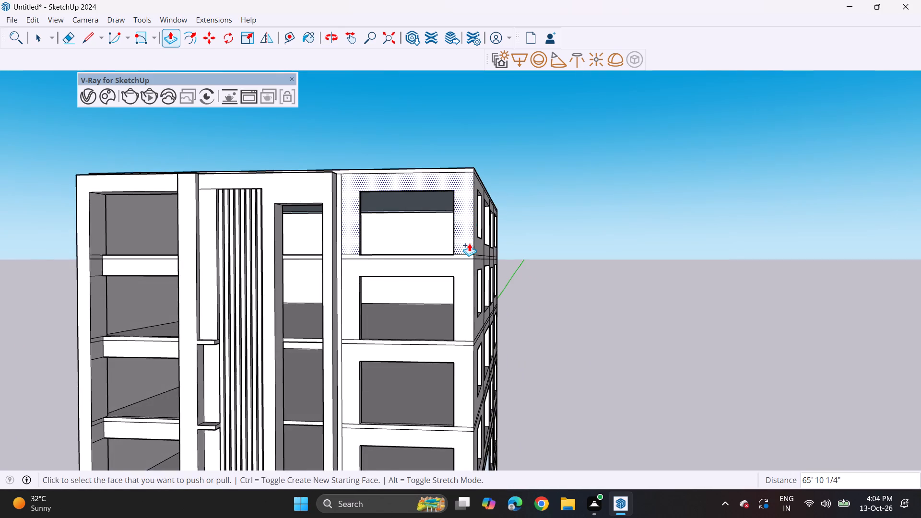
scroll(469, 243, down, 5)
shift+middle_drag(469, 290, 480, 184)
middle_drag(476, 292, 482, 196)
middle_drag(478, 379, 478, 420)
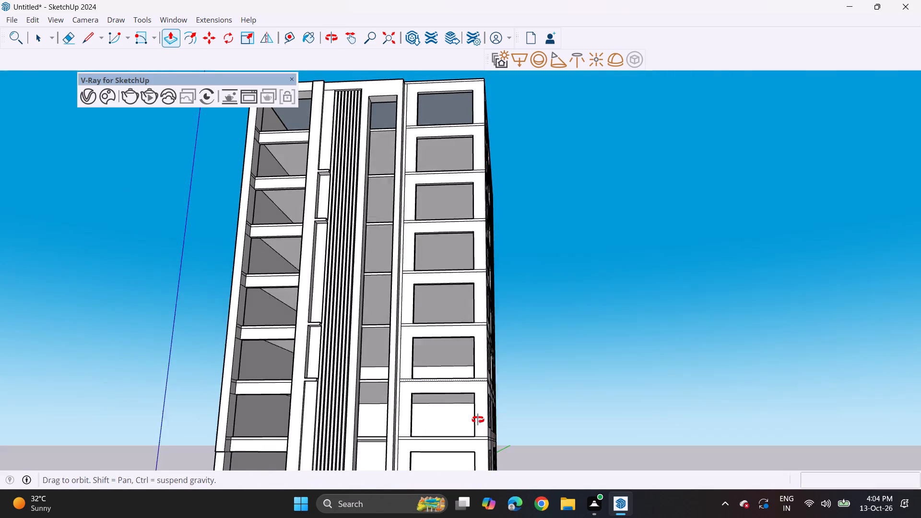
middle_drag(478, 420, 479, 432)
middle_drag(443, 394, 465, 245)
scroll(454, 319, down, 2)
middle_drag(454, 292, 438, 370)
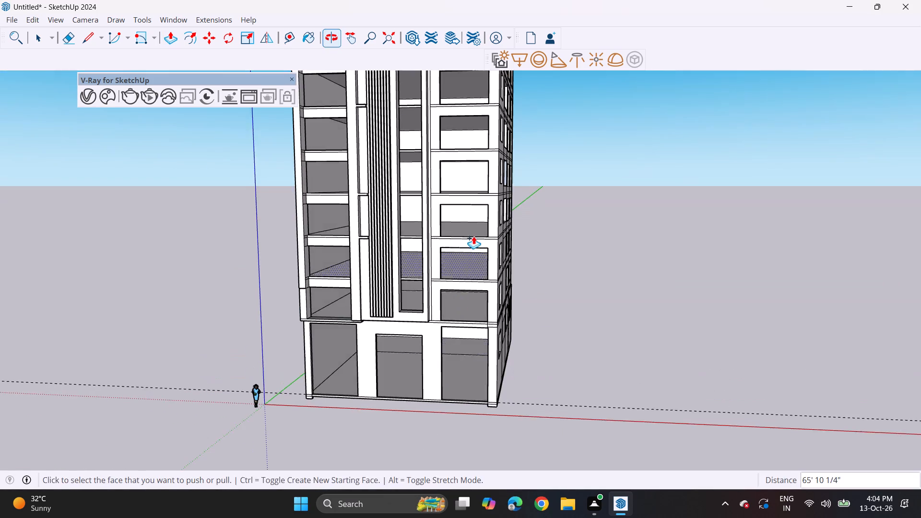
middle_drag(471, 248, 458, 310)
shift+middle_drag(454, 313, 444, 367)
middle_drag(444, 370, 425, 288)
scroll(425, 288, down, 3)
shift+middle_drag(457, 313, 444, 284)
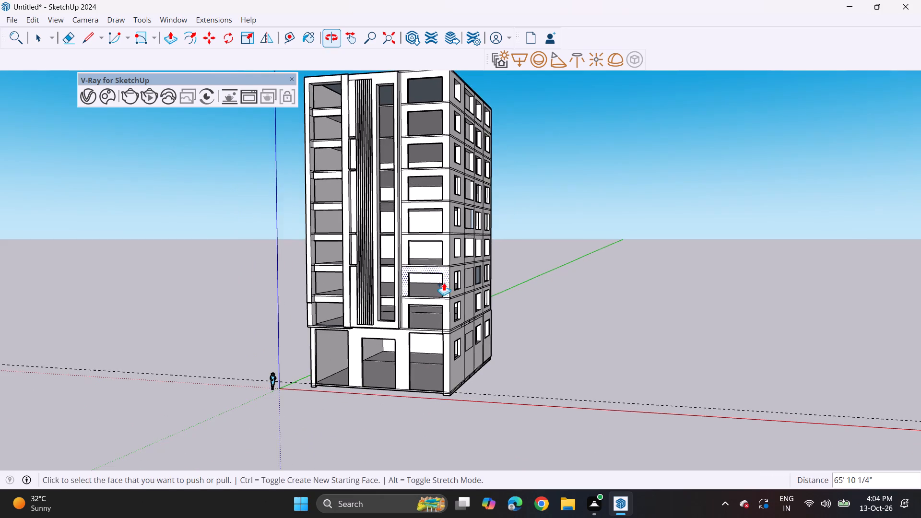
middle_drag(438, 276, 483, 347)
middle_drag(479, 344, 389, 231)
shift+middle_drag(389, 221, 431, 316)
middle_click(443, 341)
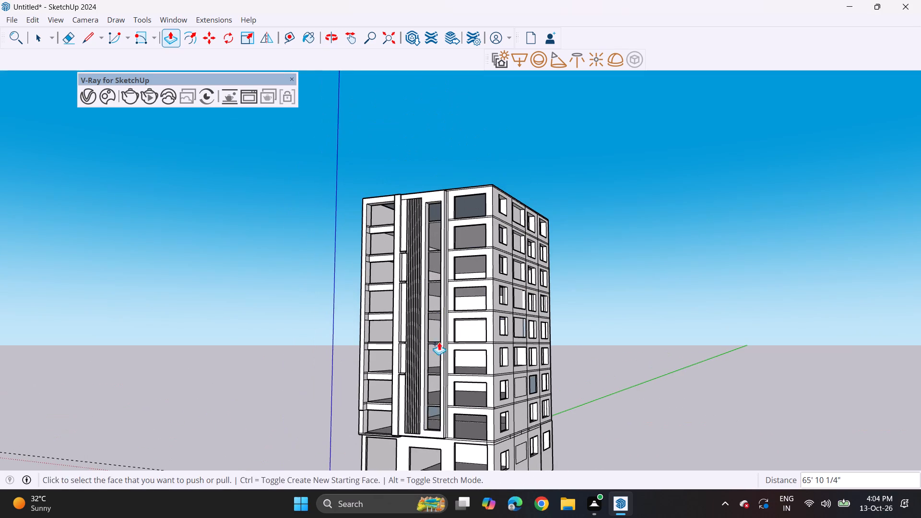
shift+middle_drag(439, 342, 413, 260)
middle_drag(425, 302, 508, 327)
middle_drag(508, 315, 454, 311)
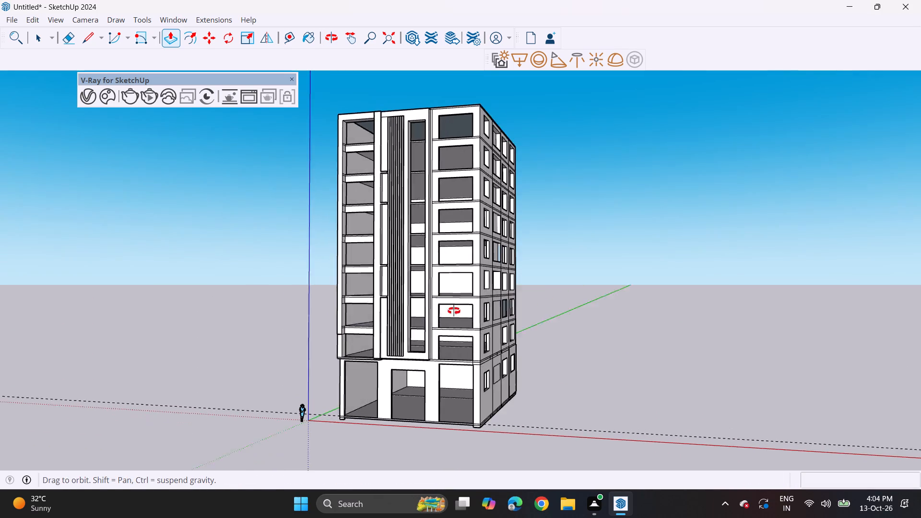
middle_drag(454, 311, 415, 297)
shift+middle_drag(417, 296, 461, 333)
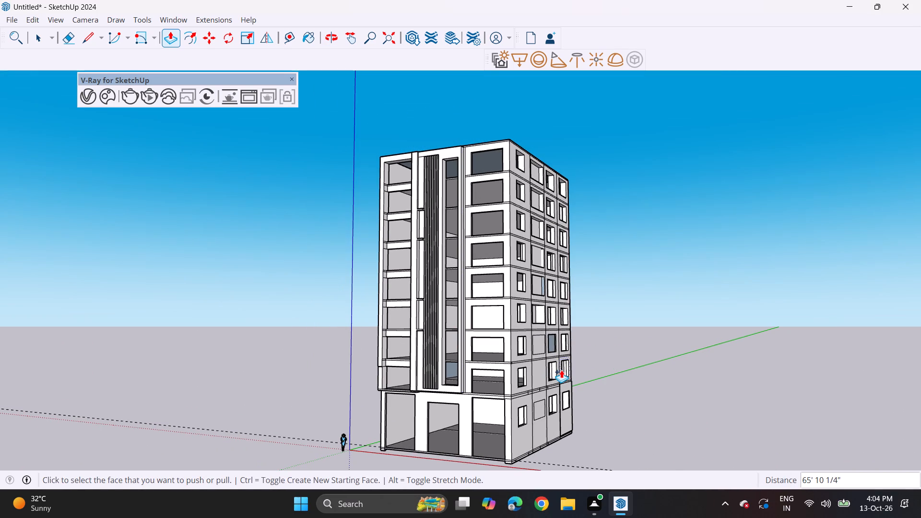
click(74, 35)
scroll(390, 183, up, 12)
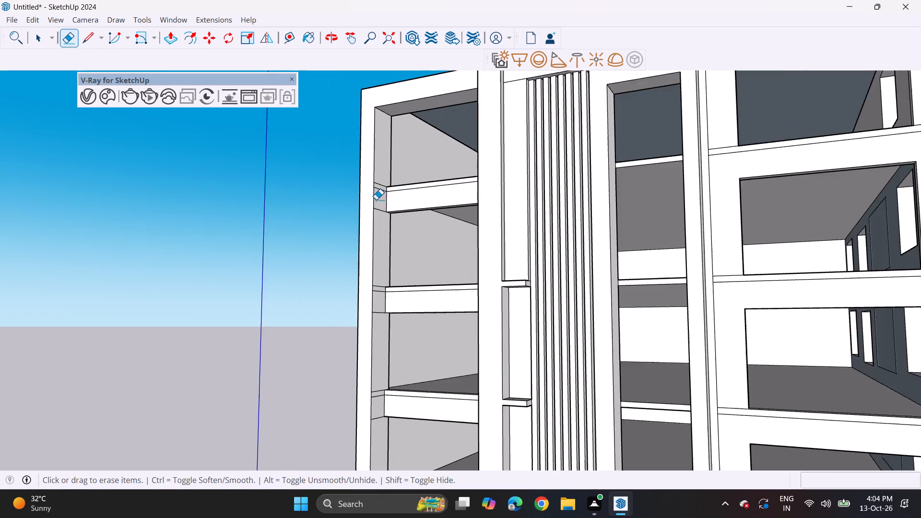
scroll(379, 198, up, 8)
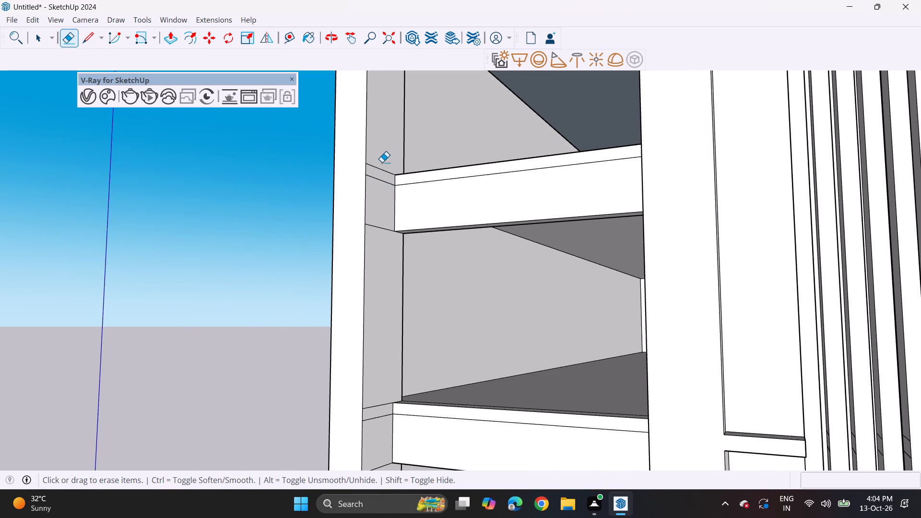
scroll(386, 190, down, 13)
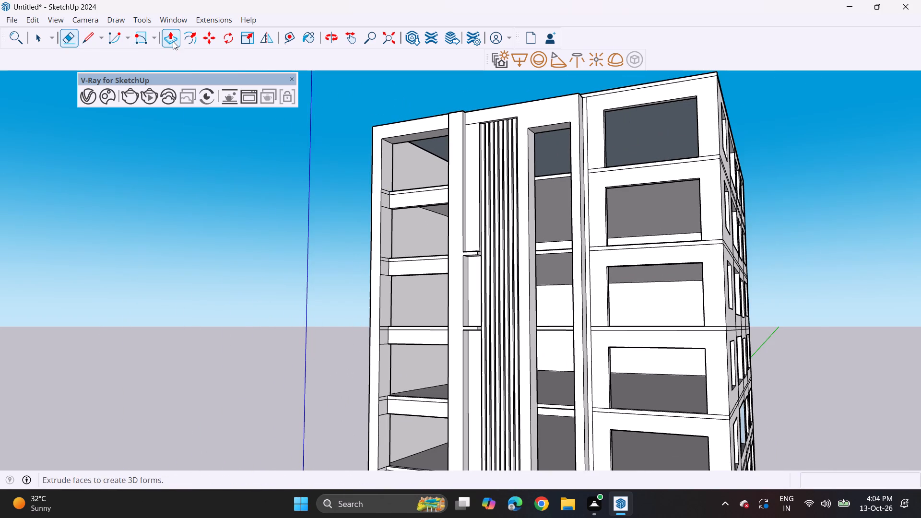
Pull the front face of the topmost recessed balcony beam forward 2' 4 5/16" with Push/Pull.
click(173, 41)
middle_drag(398, 189, 410, 250)
click(436, 209)
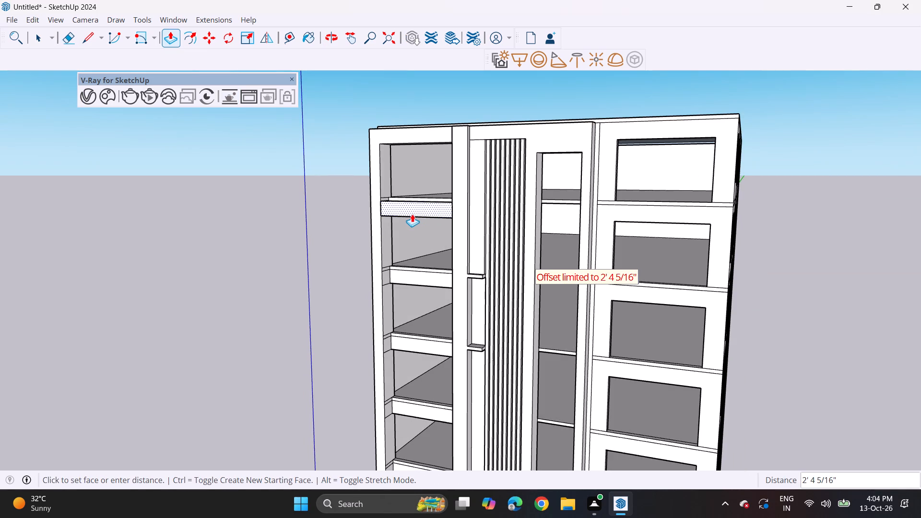
click(397, 214)
Repeat the same forward pull on the front faces of the six balcony beams below it, down to the lowest recessed beam.
double_click(401, 273)
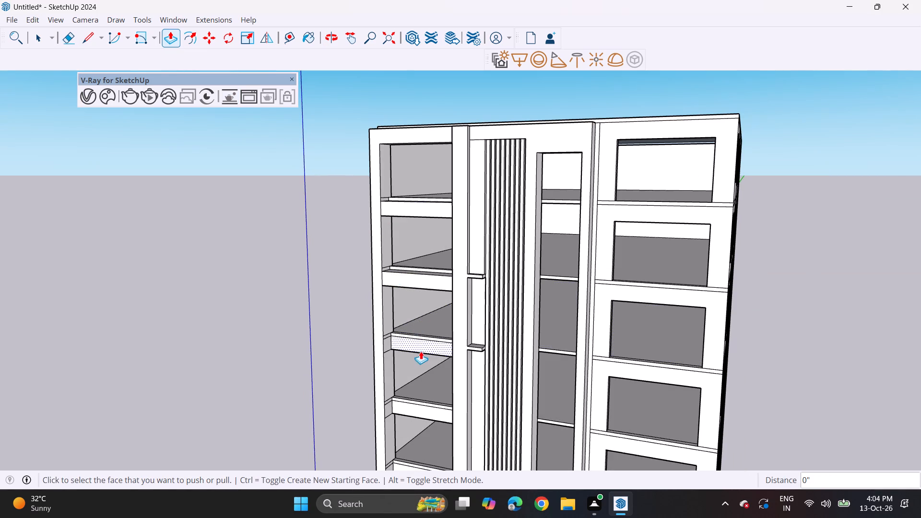
double_click(423, 350)
middle_drag(439, 376, 416, 210)
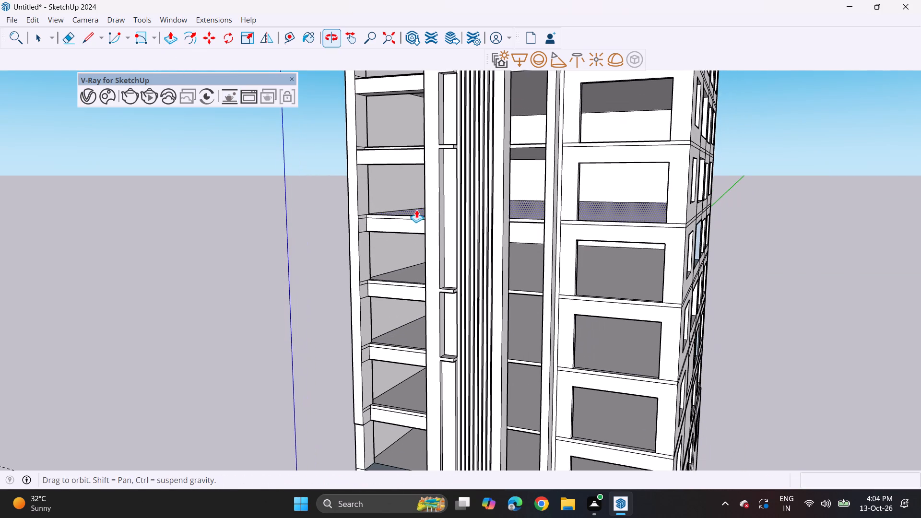
middle_drag(416, 210, 416, 211)
double_click(413, 224)
double_click(405, 285)
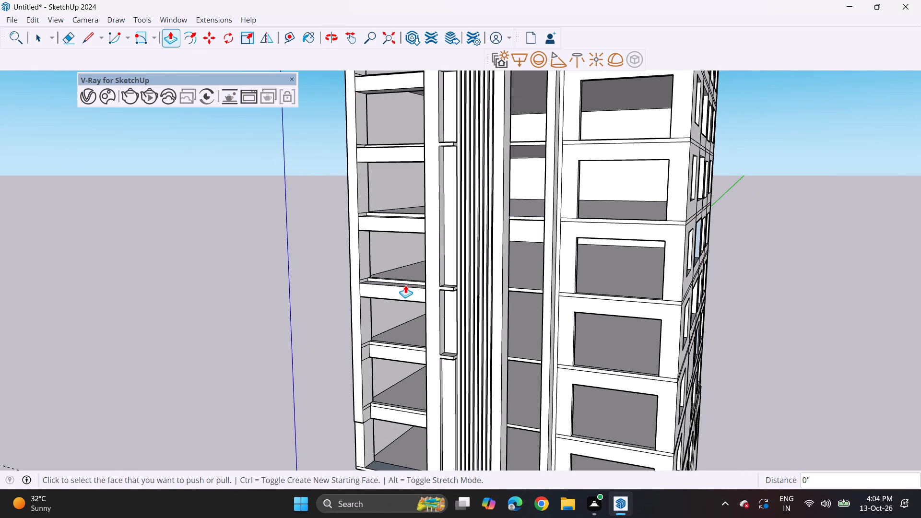
double_click(397, 353)
shift+middle_drag(400, 368, 400, 232)
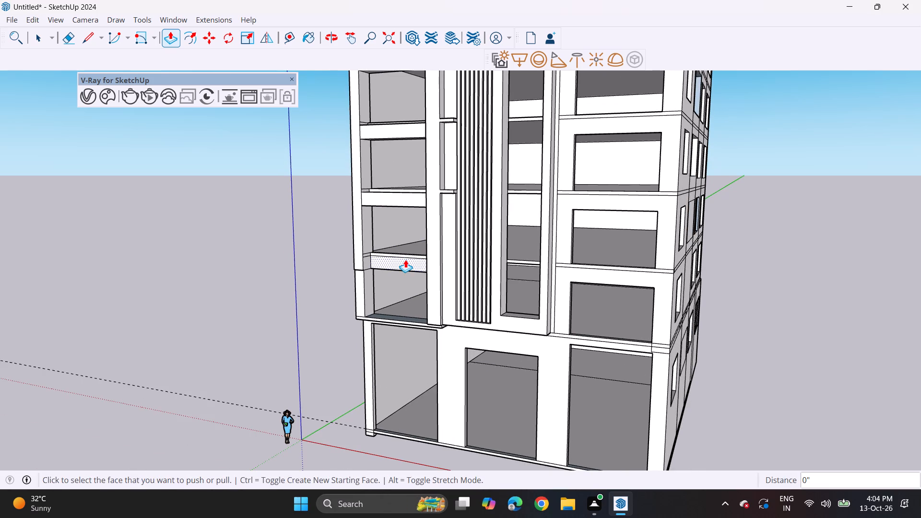
double_click(405, 259)
click(406, 322)
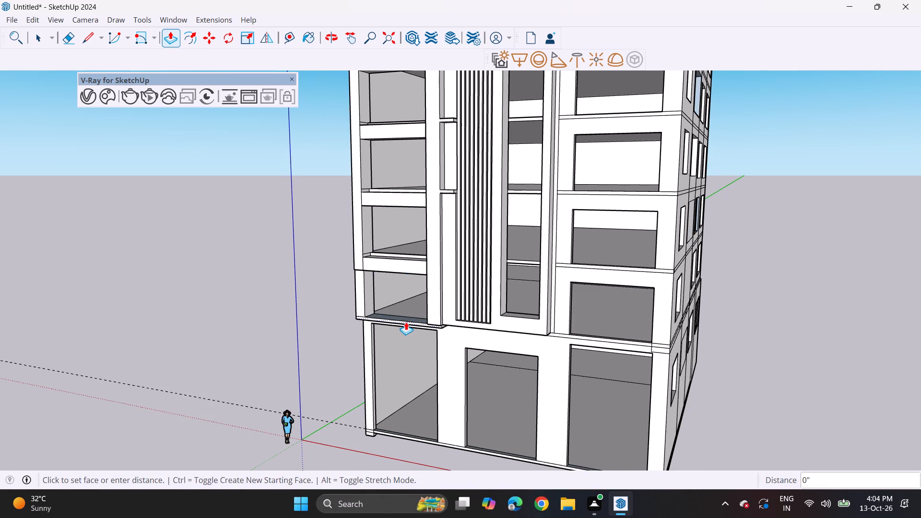
key(Escape)
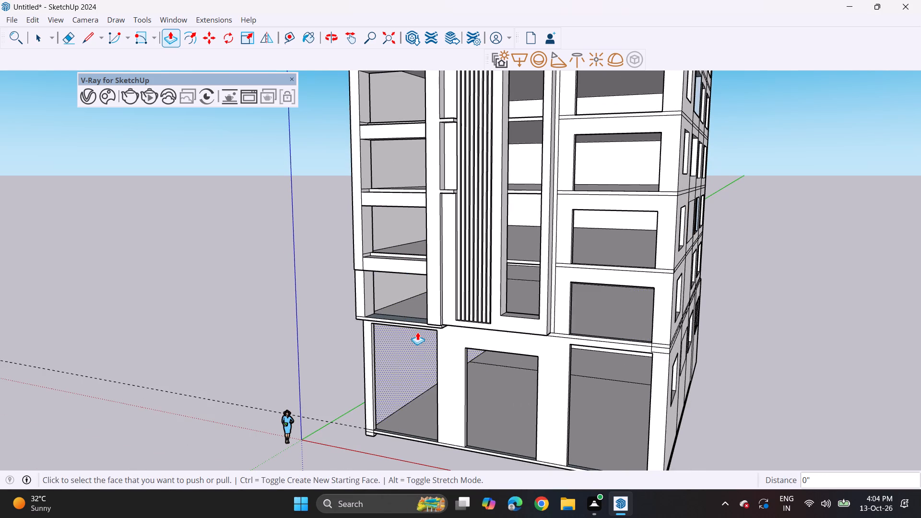
Examine the balcony bay, front facade and side window openings from several distances and angles.
middle_drag(589, 311, 508, 284)
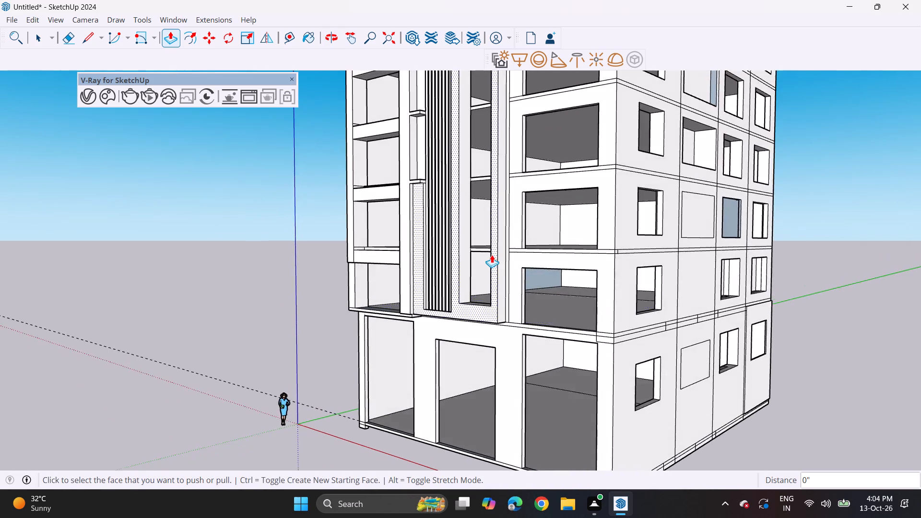
scroll(492, 255, down, 4)
shift+middle_drag(485, 220, 516, 280)
scroll(517, 251, down, 3)
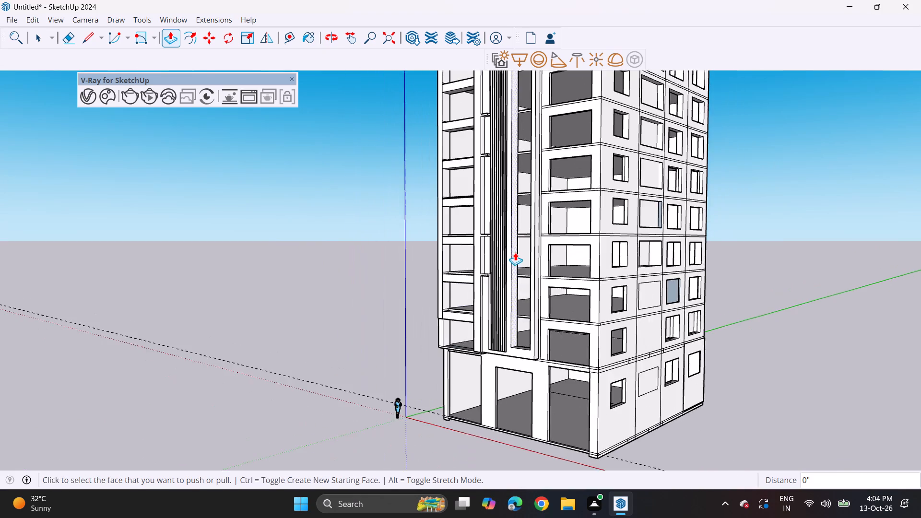
scroll(515, 252, down, 3)
shift+middle_click(489, 297)
shift+middle_drag(489, 299, 459, 318)
scroll(463, 314, up, 1)
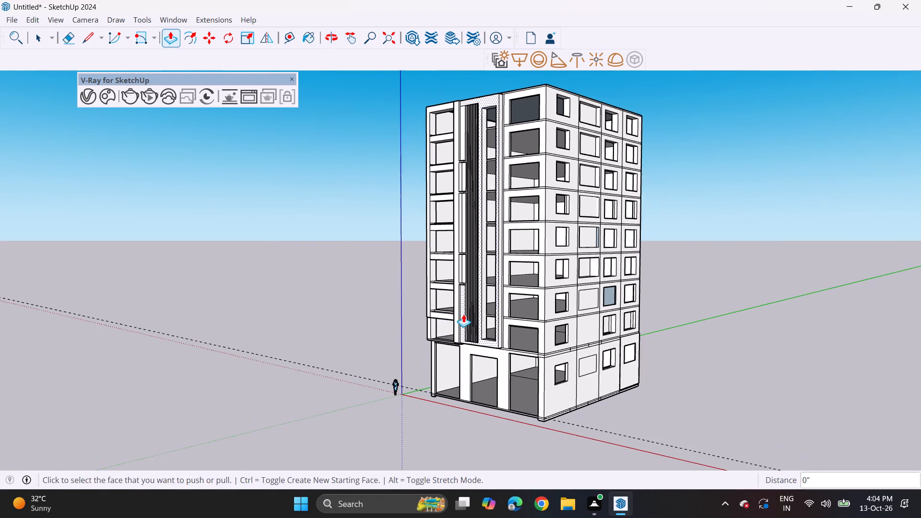
shift+middle_drag(479, 292, 442, 337)
middle_click(444, 324)
scroll(444, 324, up, 2)
middle_drag(452, 321, 449, 290)
scroll(452, 321, up, 1)
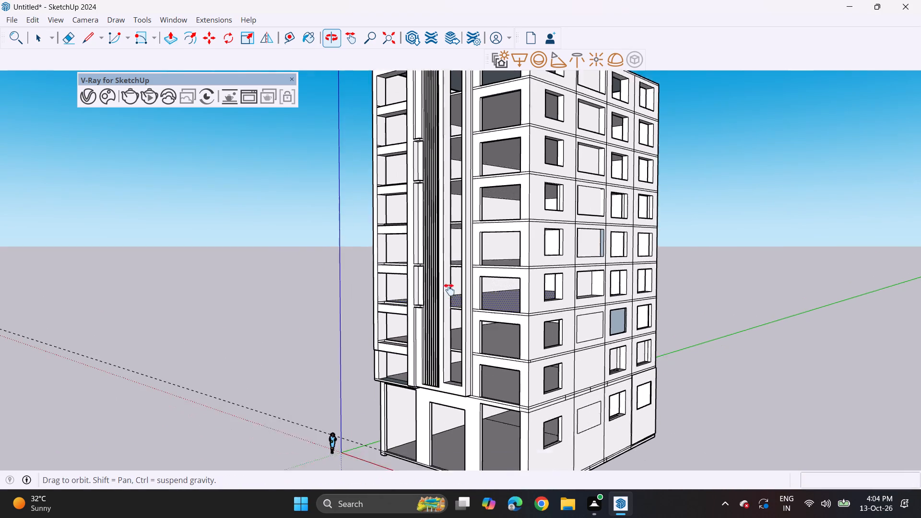
middle_drag(449, 290, 447, 279)
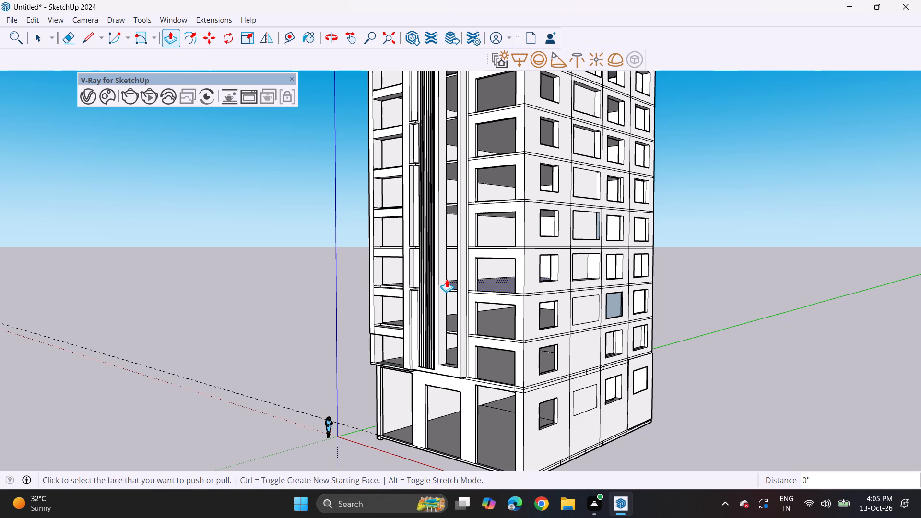
Examine the building's front facade and vertical fins, close up, head-on and as a whole.
scroll(418, 269, down, 3)
shift+middle_drag(417, 270, 431, 330)
middle_drag(426, 340, 618, 353)
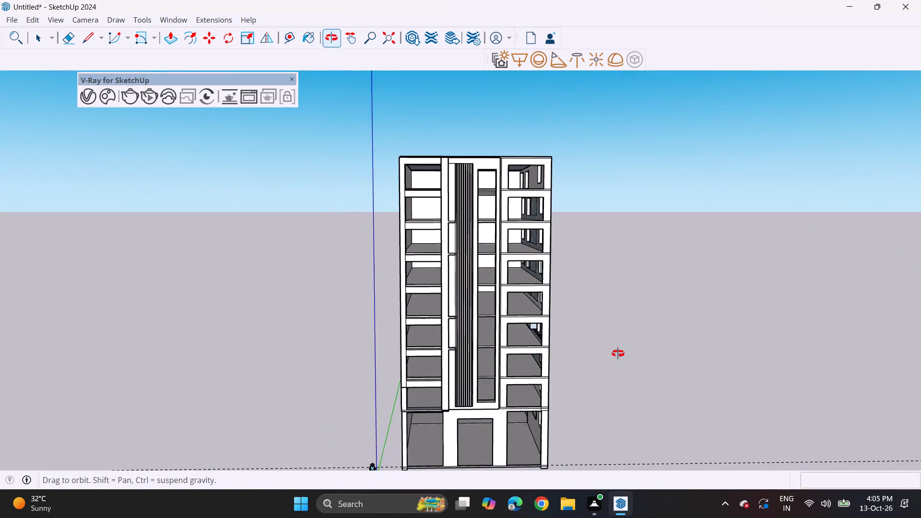
middle_drag(618, 353, 446, 343)
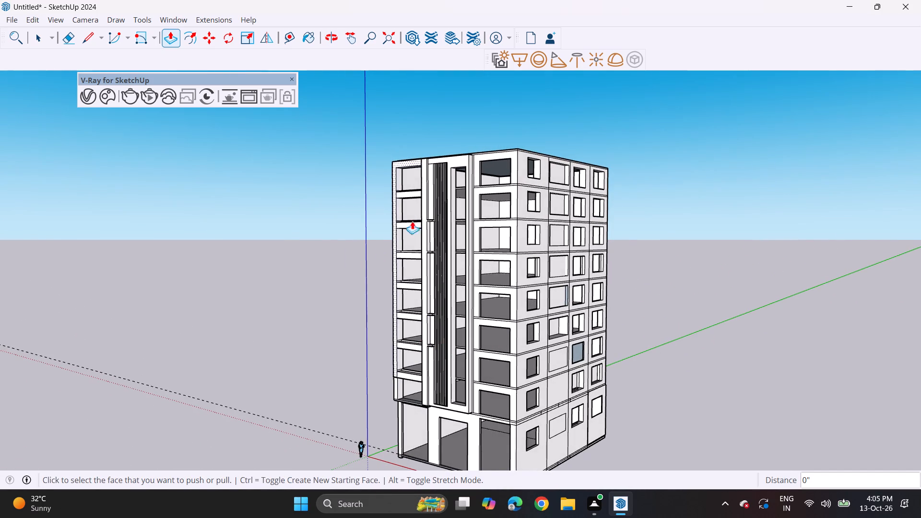
scroll(419, 215, up, 10)
scroll(434, 211, down, 3)
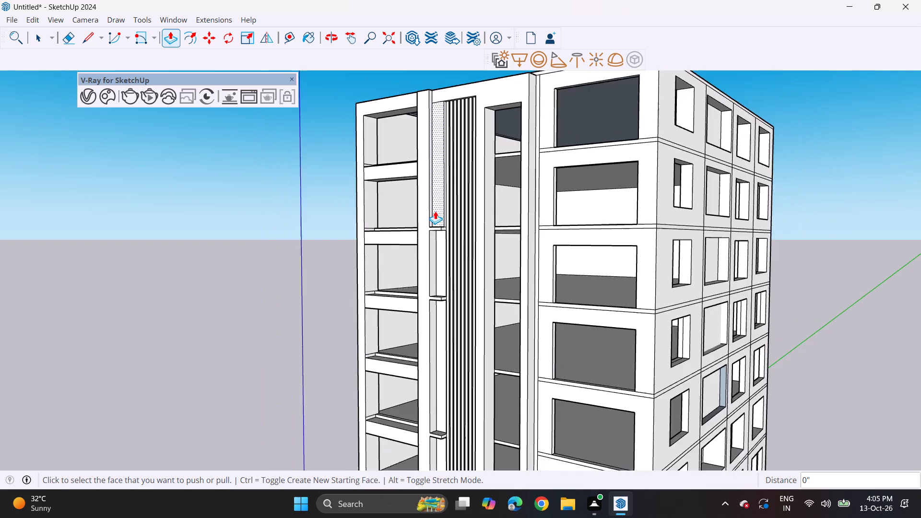
scroll(435, 211, down, 8)
shift+middle_drag(504, 343, 488, 283)
scroll(484, 287, down, 2)
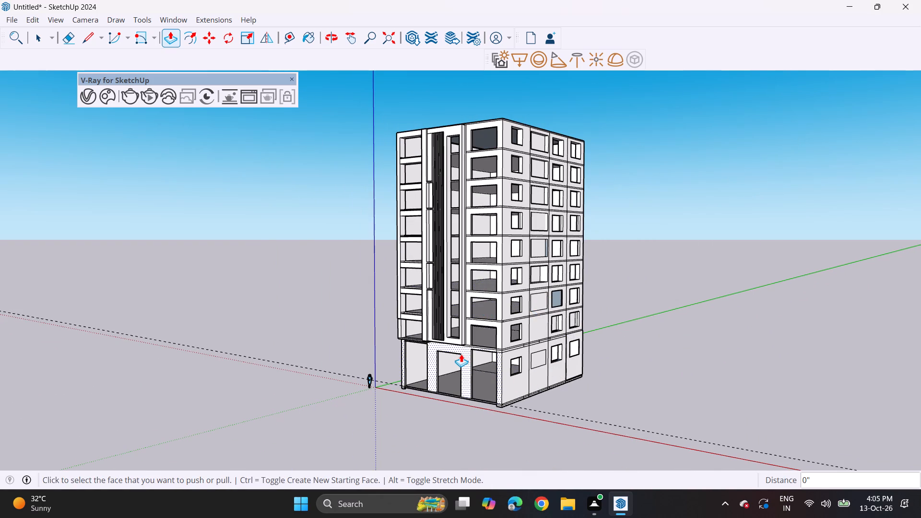
Pull the lowest floor band of the front facade's right-hand bay forward 1' 10 1/4" and repeat on the band above.
scroll(463, 351, up, 2)
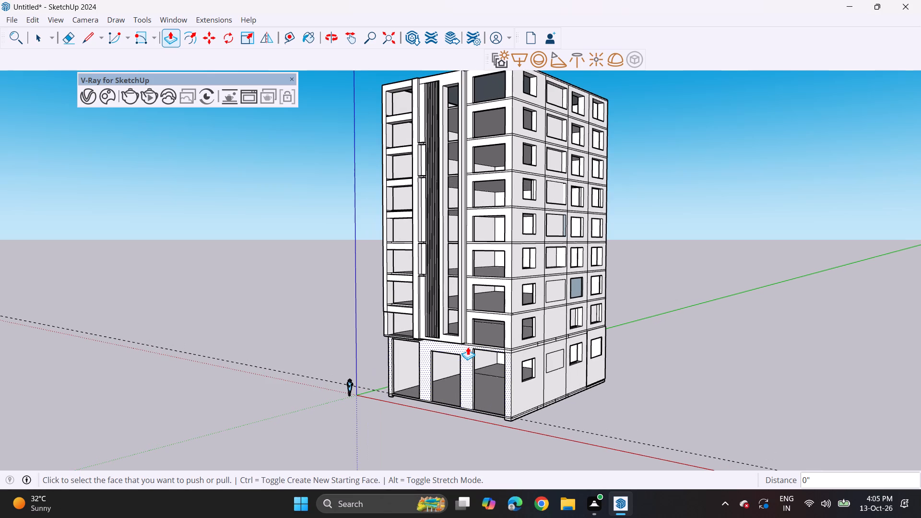
middle_click(480, 329)
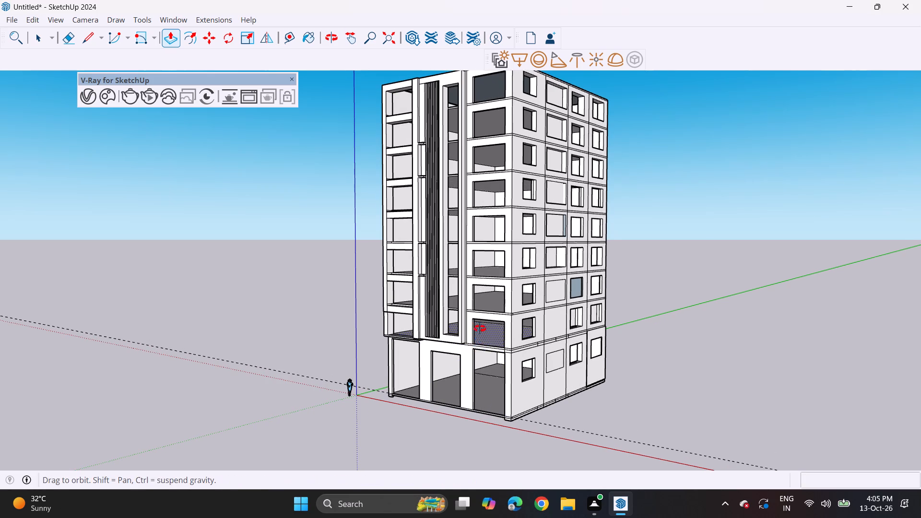
scroll(473, 347, up, 11)
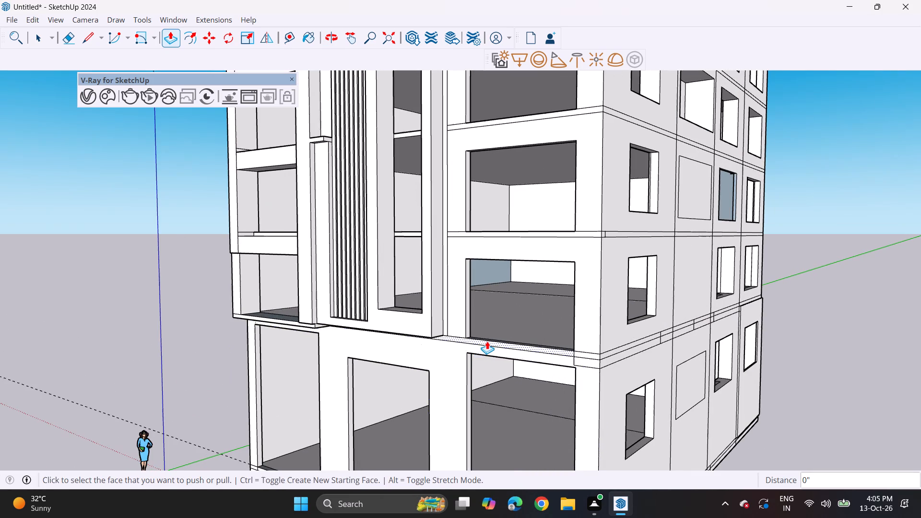
click(487, 341)
click(451, 348)
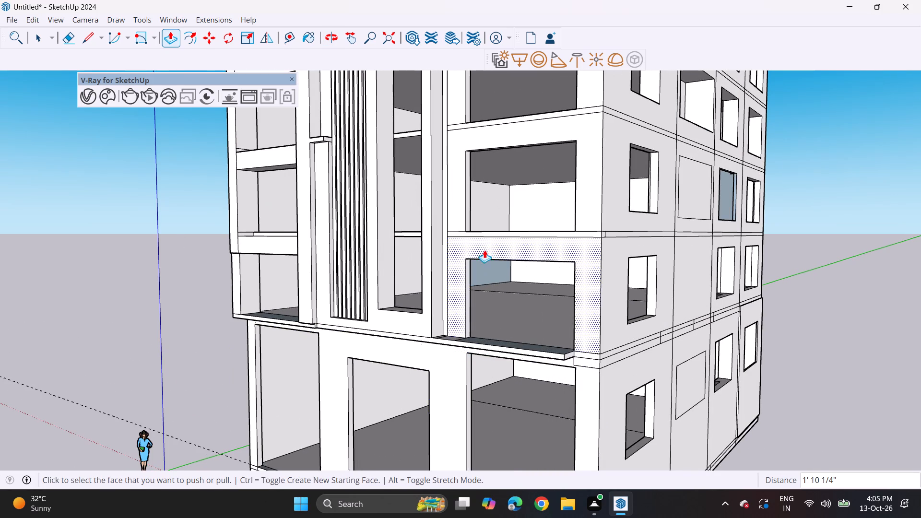
double_click(490, 234)
Pull the fourth floor band of the same bay forward 1' 10 1/4" and repeat on the third band below it.
middle_drag(531, 178, 522, 321)
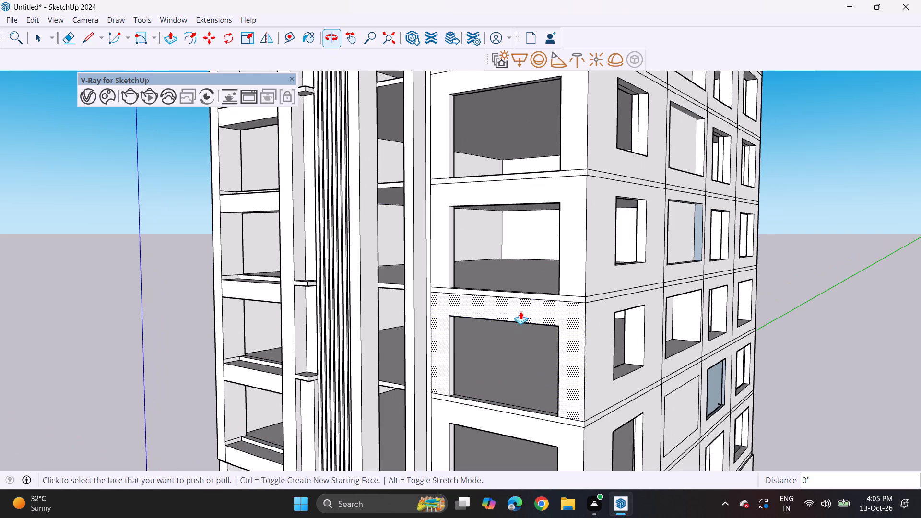
click(527, 293)
key(Escape)
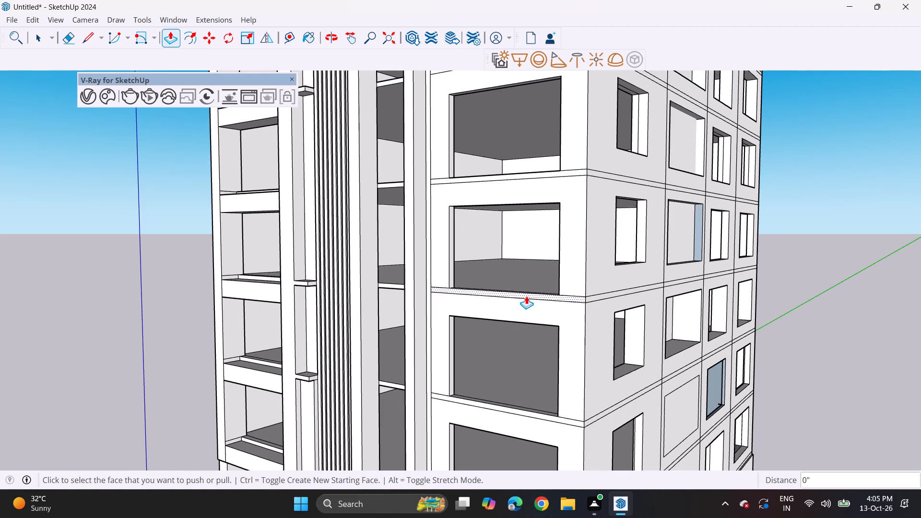
double_click(526, 296)
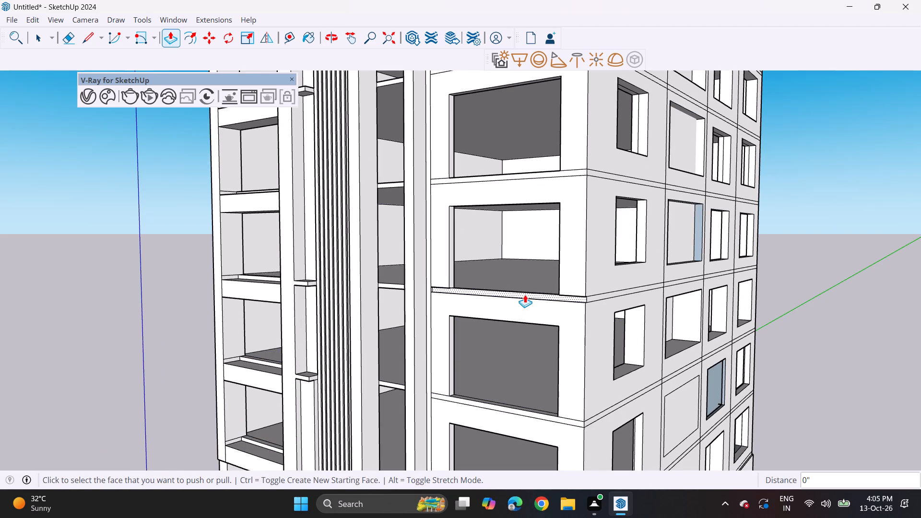
key(ctrl+z)
click(525, 296)
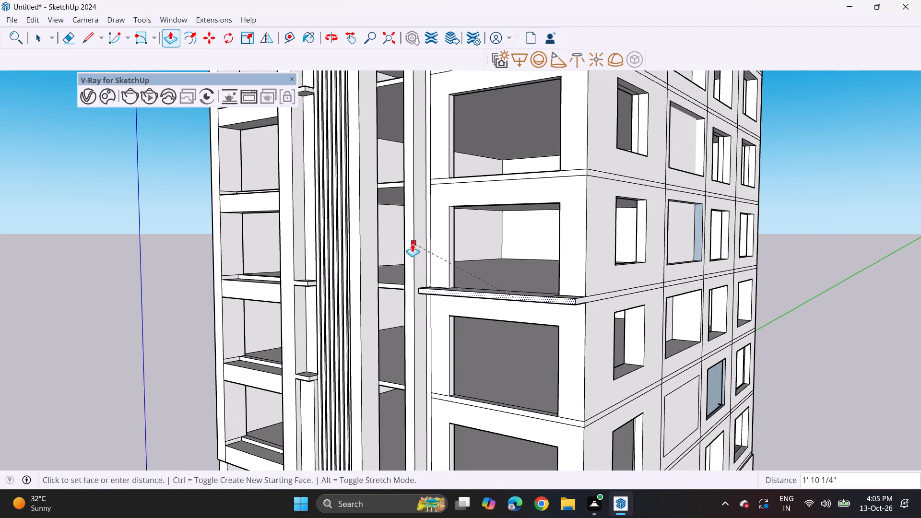
drag(412, 244, 414, 251)
shift+middle_drag(466, 390, 452, 321)
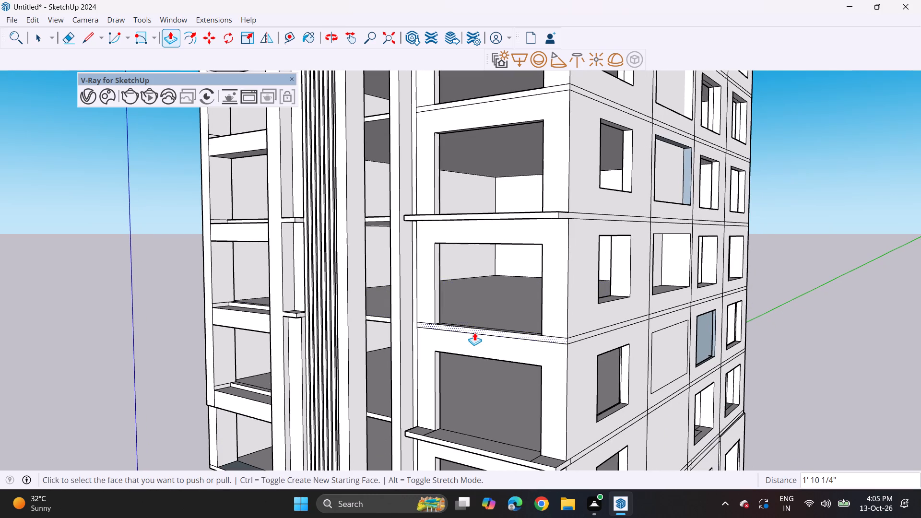
double_click(474, 332)
Repeat the same forward pull on the four remaining floor bands of that bay, up to the top storey.
shift+middle_drag(474, 269, 489, 363)
scroll(489, 351, up, 1)
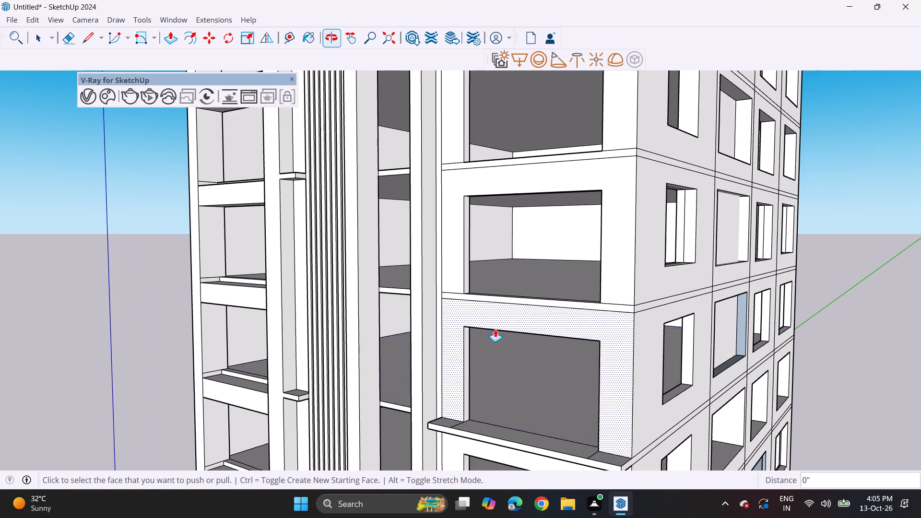
double_click(508, 298)
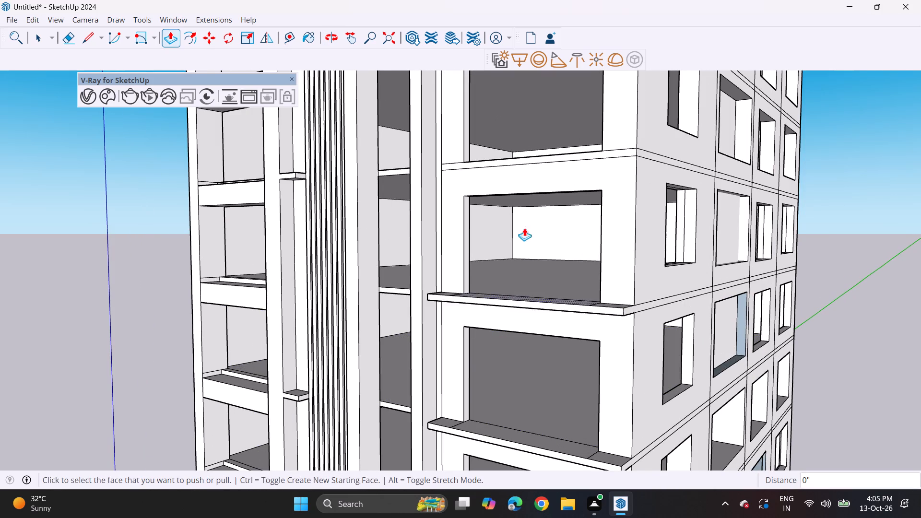
shift+middle_drag(527, 218, 525, 312)
double_click(533, 406)
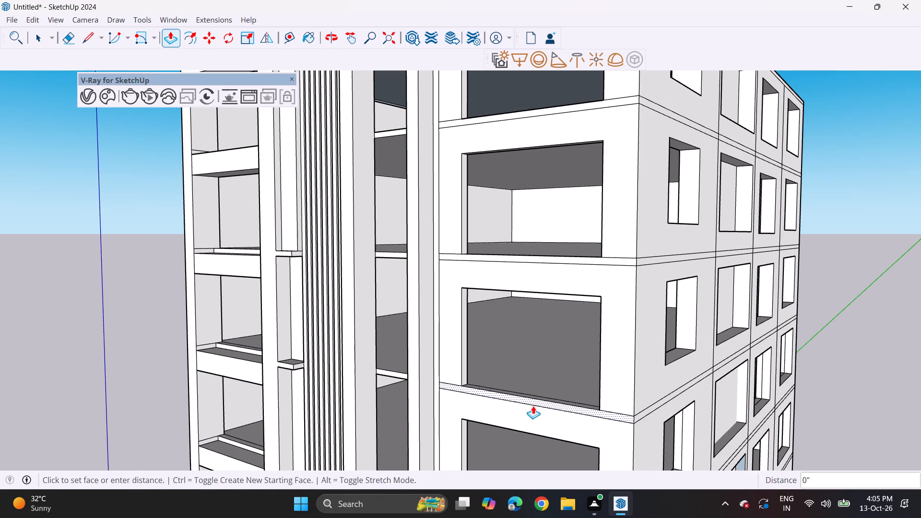
shift+middle_drag(537, 320, 534, 363)
double_click(535, 341)
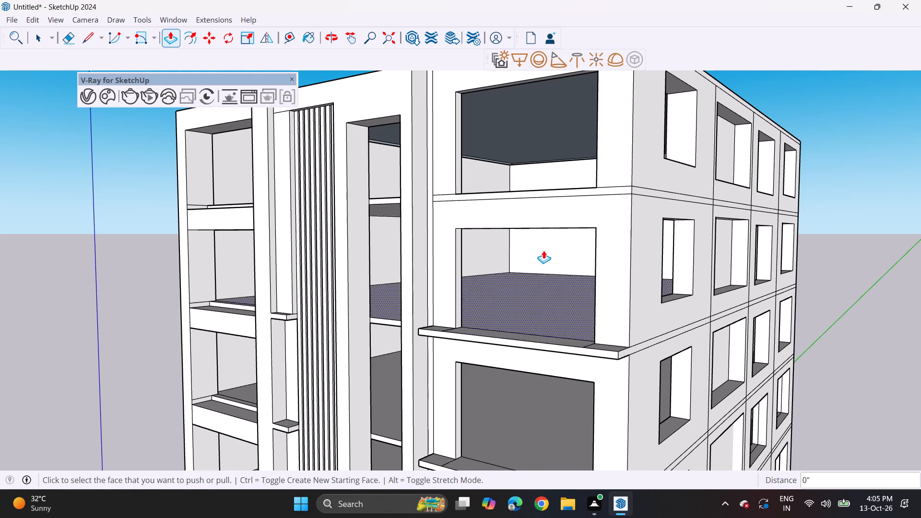
shift+middle_drag(547, 256, 553, 314)
double_click(563, 342)
Pull the underside of the second ledge from the bottom in the right-hand bay down about 8 1/16".
middle_drag(558, 379, 564, 316)
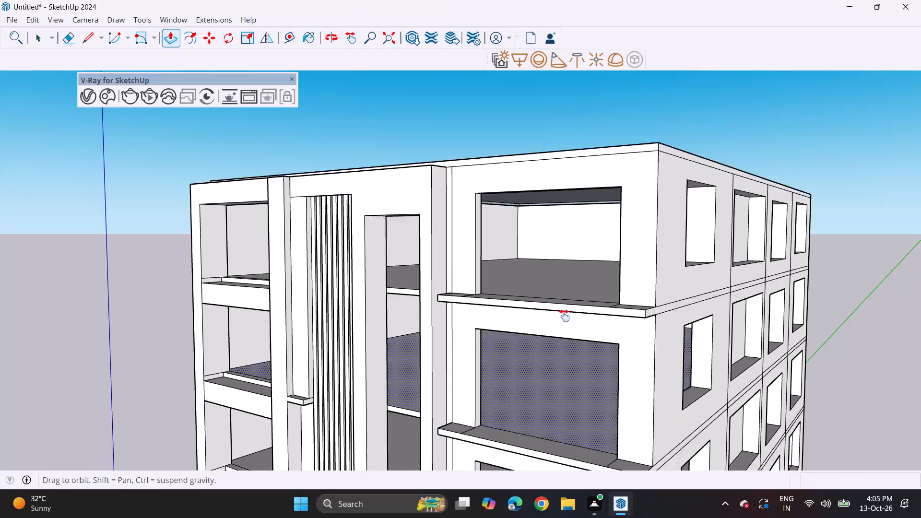
middle_drag(564, 316, 564, 306)
scroll(564, 306, down, 6)
scroll(556, 370, down, 1)
shift+middle_drag(556, 378, 541, 238)
middle_drag(548, 337, 539, 274)
scroll(539, 274, down, 4)
shift+middle_drag(542, 361, 520, 283)
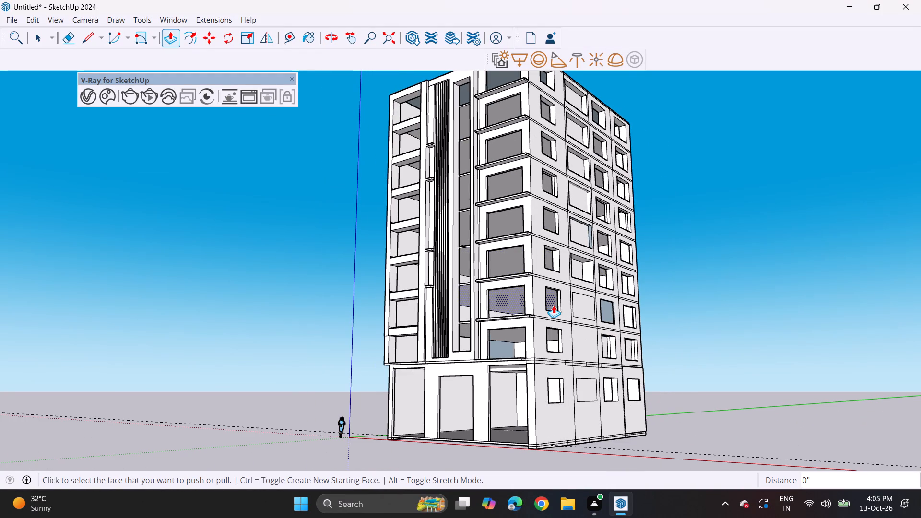
scroll(489, 326, up, 2)
scroll(508, 274, up, 5)
middle_drag(521, 323, 521, 254)
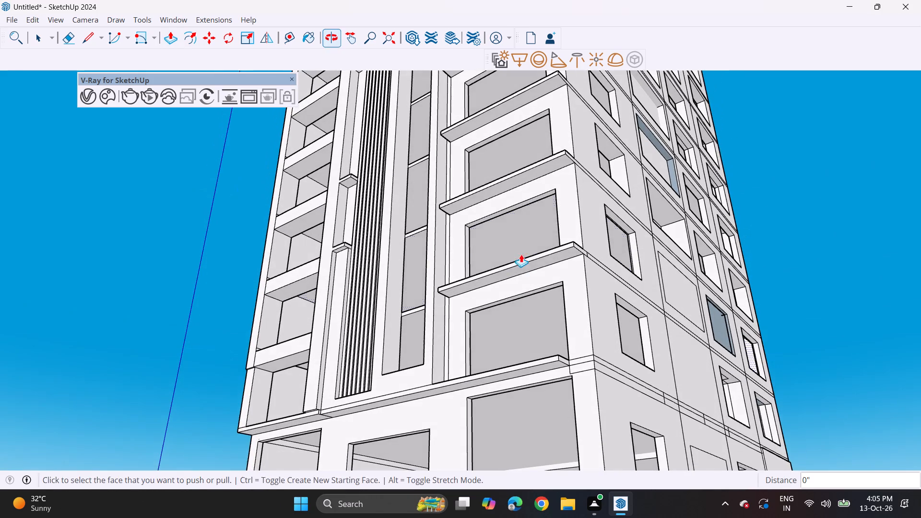
click(523, 266)
click(522, 272)
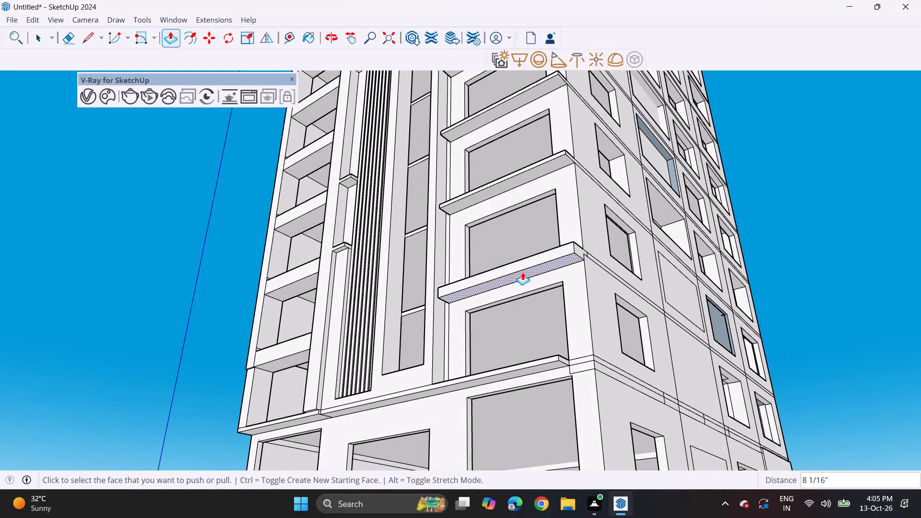
Repeat the same downward pull on the undersides of the third and fourth ledges from the bottom.
double_click(515, 176)
shift+middle_drag(521, 114, 521, 190)
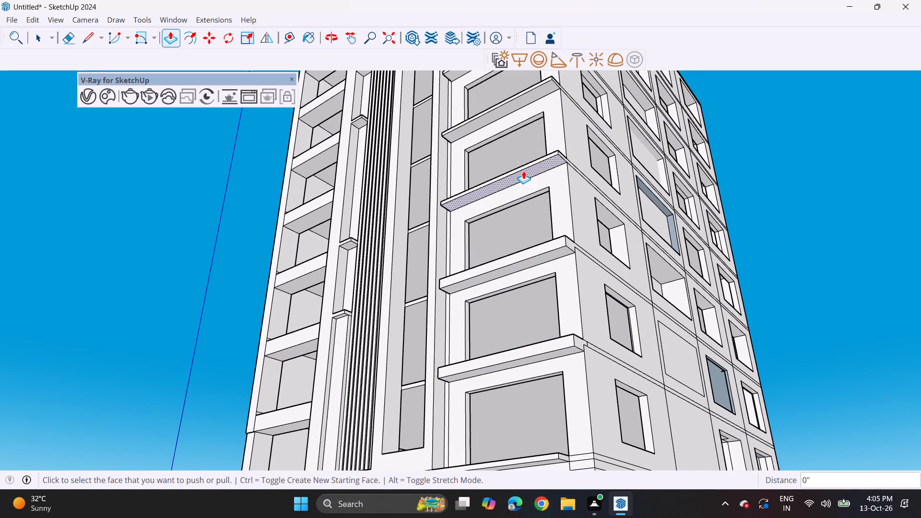
double_click(523, 171)
Pull the underside of the fifth ledge from the bottom down about 8 3/16".
shift+middle_drag(528, 141, 528, 233)
click(529, 194)
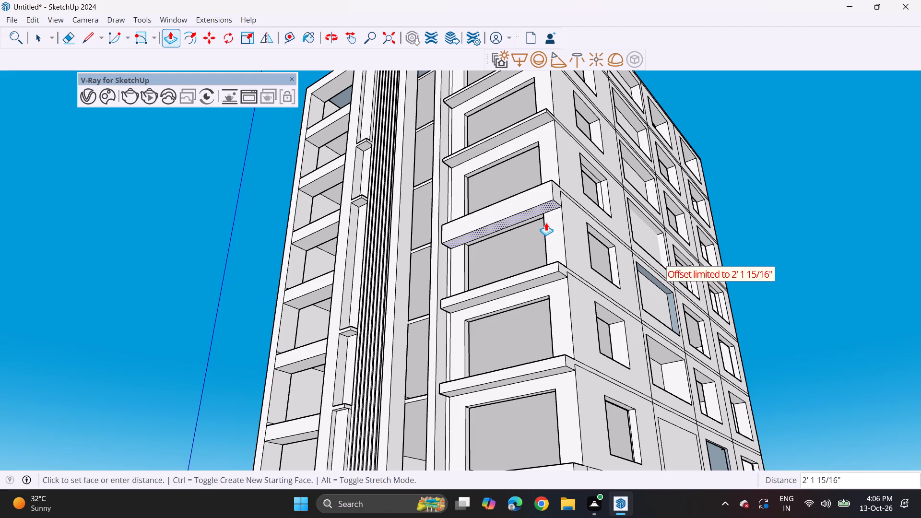
key(Escape)
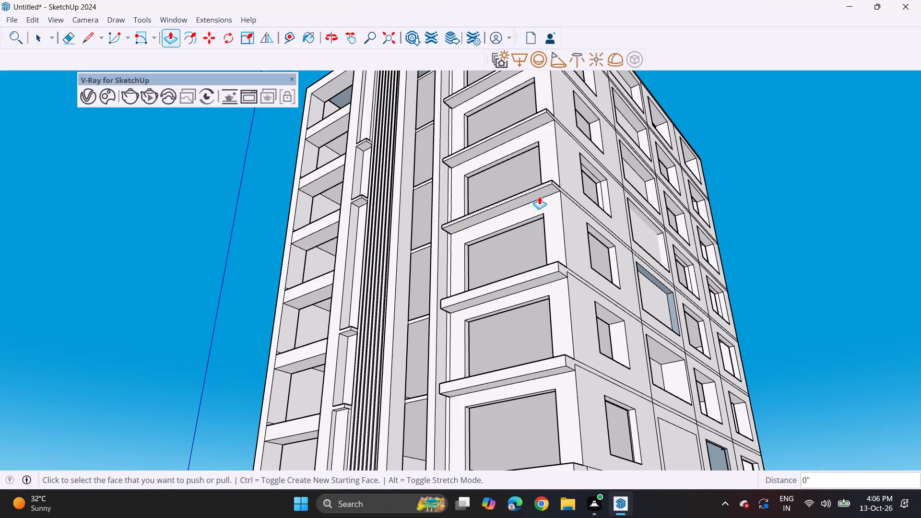
click(539, 190)
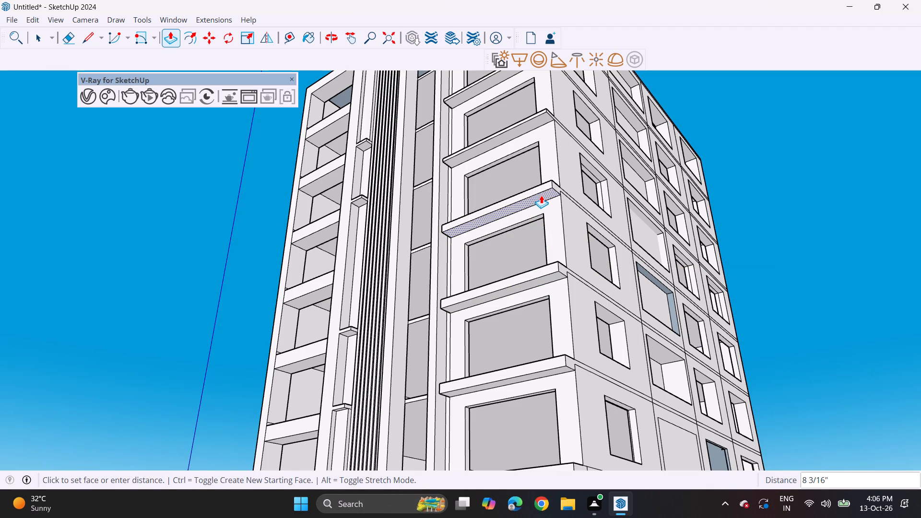
click(541, 195)
Pull the underside of the sixth ledge from the bottom down about 4 3/8".
shift+middle_drag(521, 140, 521, 203)
click(520, 188)
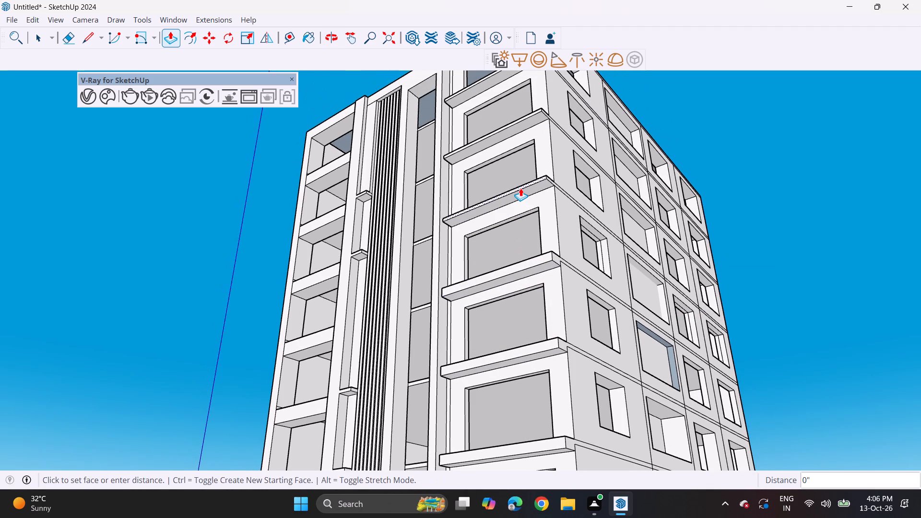
key(Escape)
double_click(520, 191)
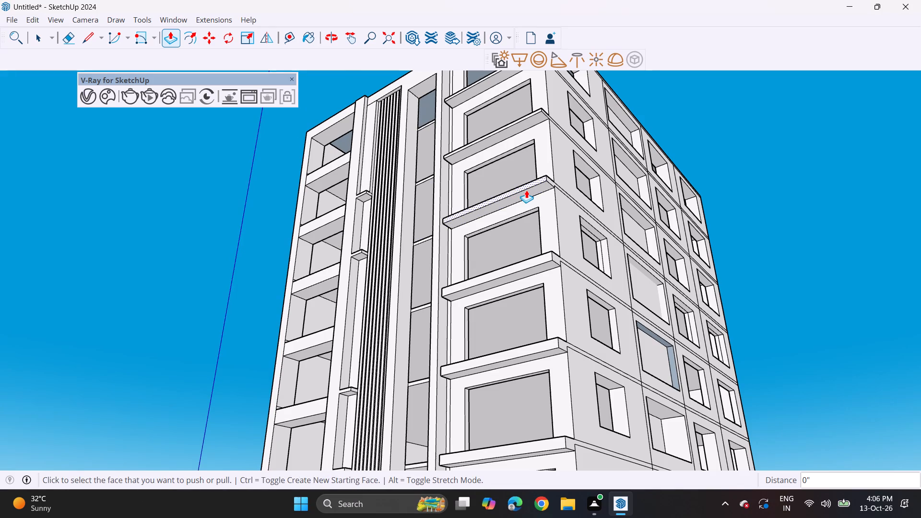
click(526, 190)
key(Escape)
key(grave)
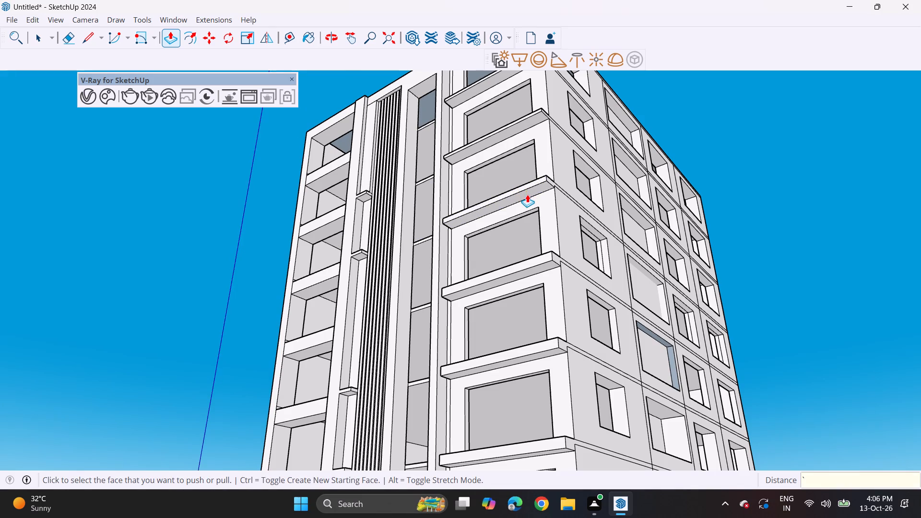
key(Escape)
click(528, 194)
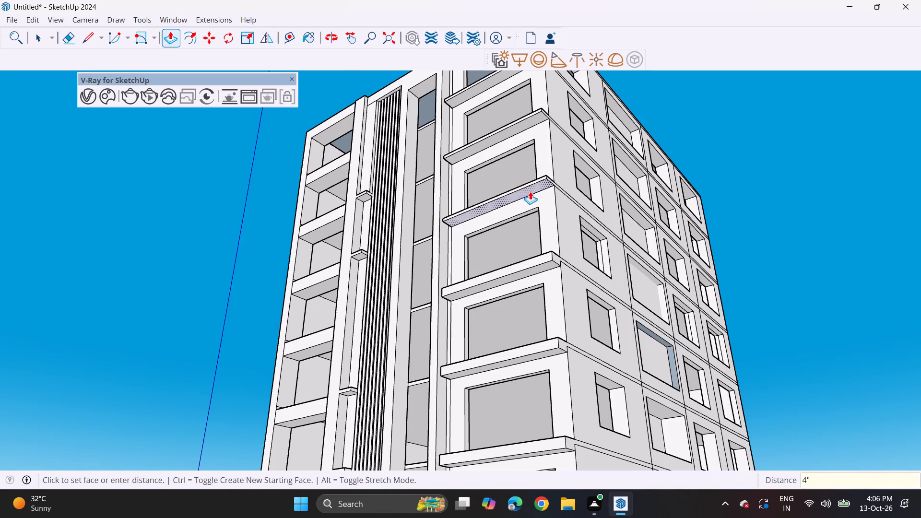
click(529, 197)
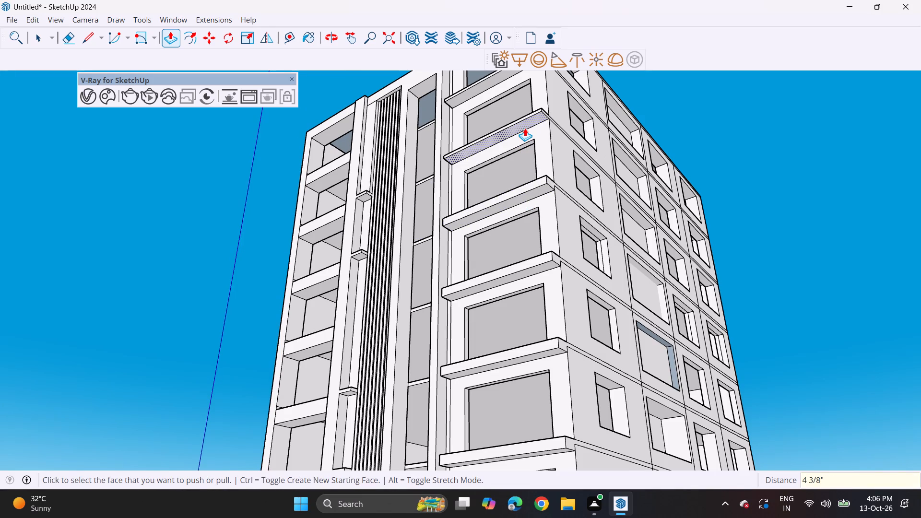
Repeat the last downward pull on the undersides of the two topmost ledges in the right-hand bay.
double_click(525, 128)
shift+middle_drag(525, 120, 538, 202)
double_click(528, 144)
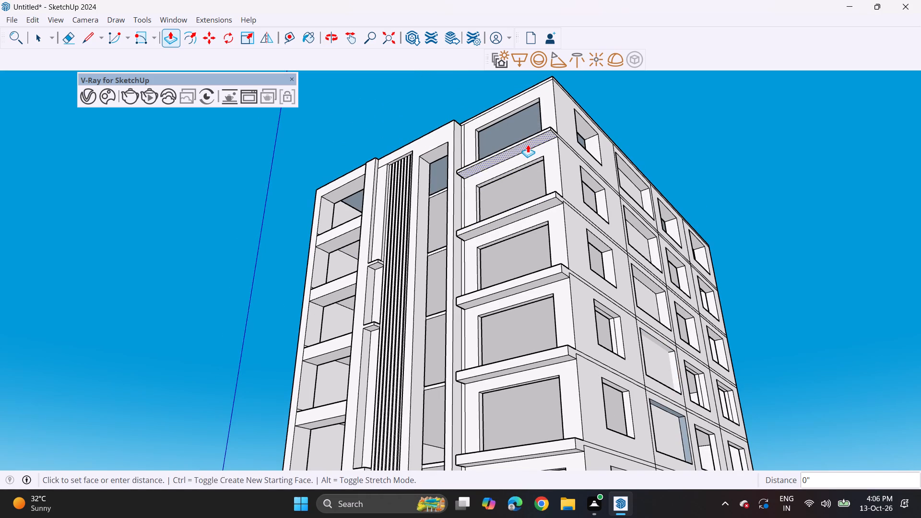
click(529, 147)
click(529, 147)
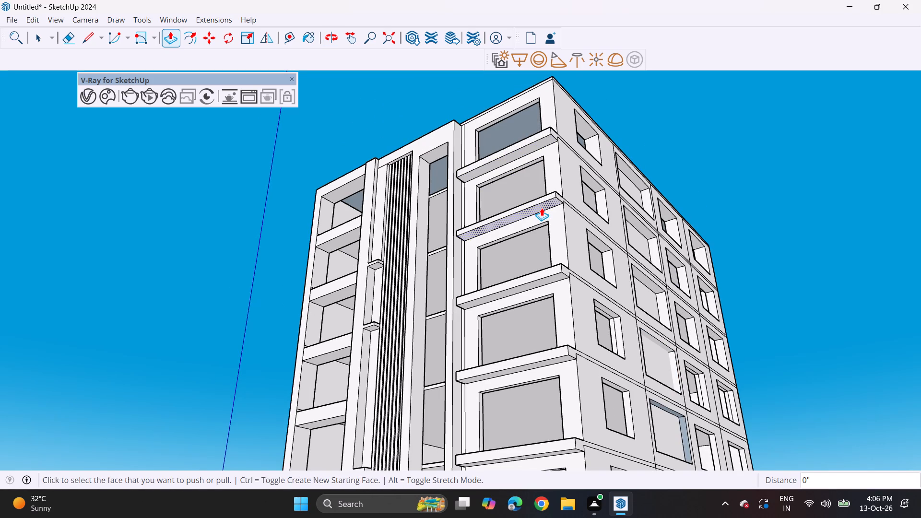
double_click(542, 208)
Examine the thickened ledges and the whole front facade from above, from below and at a distance.
scroll(536, 228, down, 5)
middle_drag(528, 238, 547, 369)
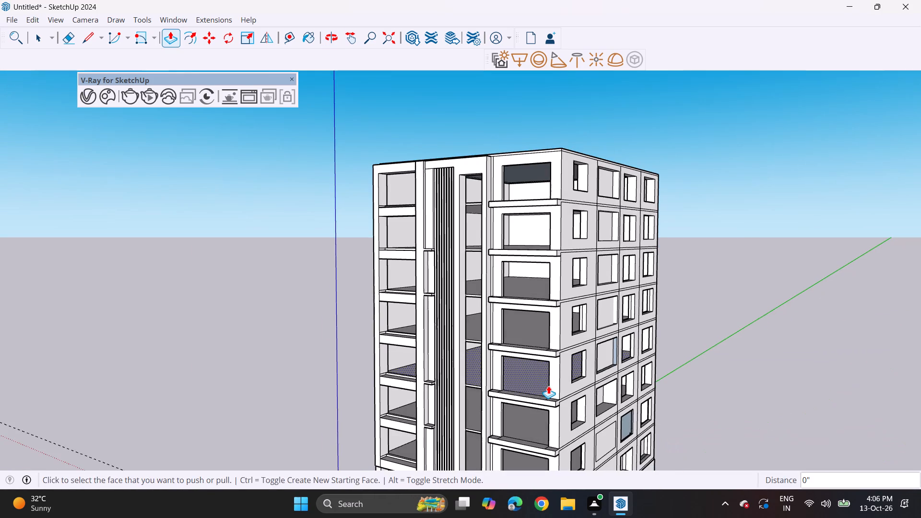
shift+middle_drag(548, 386, 518, 250)
middle_drag(518, 250, 522, 292)
middle_drag(499, 311, 515, 264)
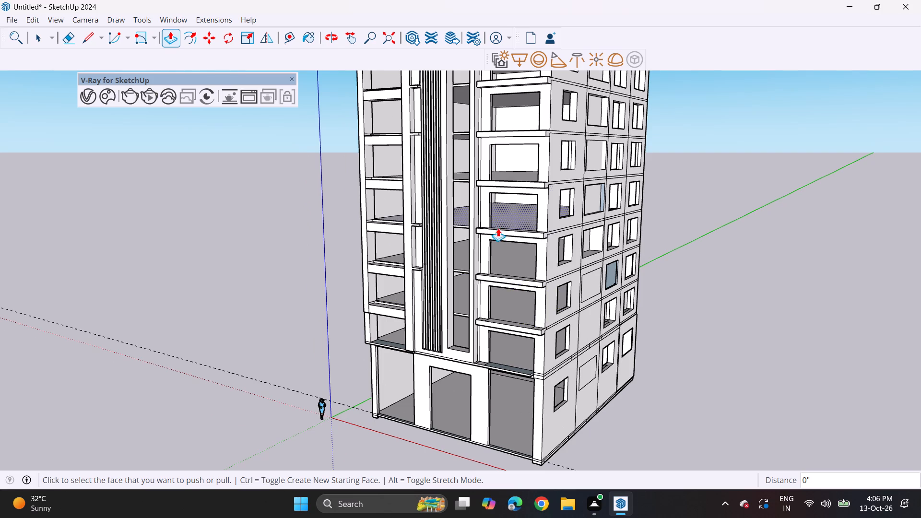
scroll(497, 241, down, 2)
shift+middle_drag(512, 292, 512, 364)
middle_drag(515, 369, 501, 313)
shift+middle_drag(520, 344, 498, 304)
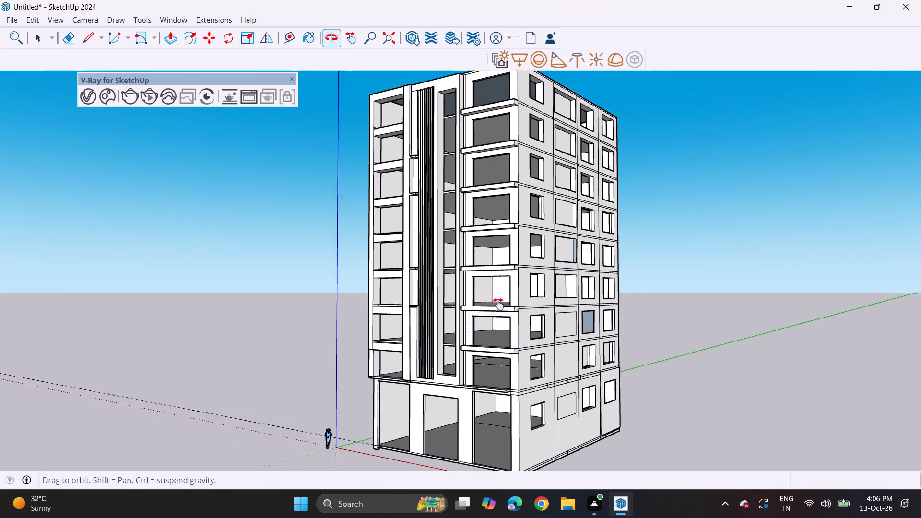
Draw a vertical line about 84' 9" long on the side wall near the front corner, from the roof edge to the ground-floor line.
shift+middle_drag(498, 304, 496, 300)
scroll(496, 300, down, 2)
shift+middle_drag(529, 324, 546, 331)
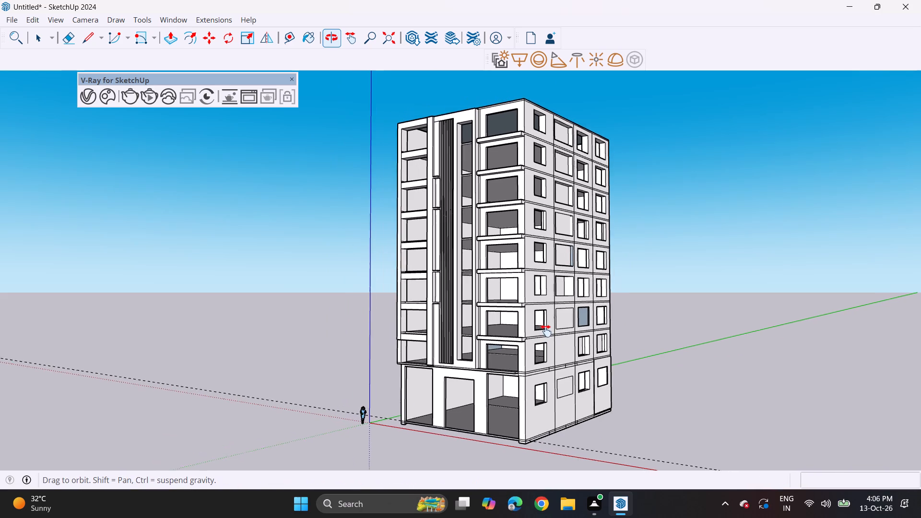
shift+middle_drag(546, 331, 536, 316)
middle_drag(541, 311, 484, 308)
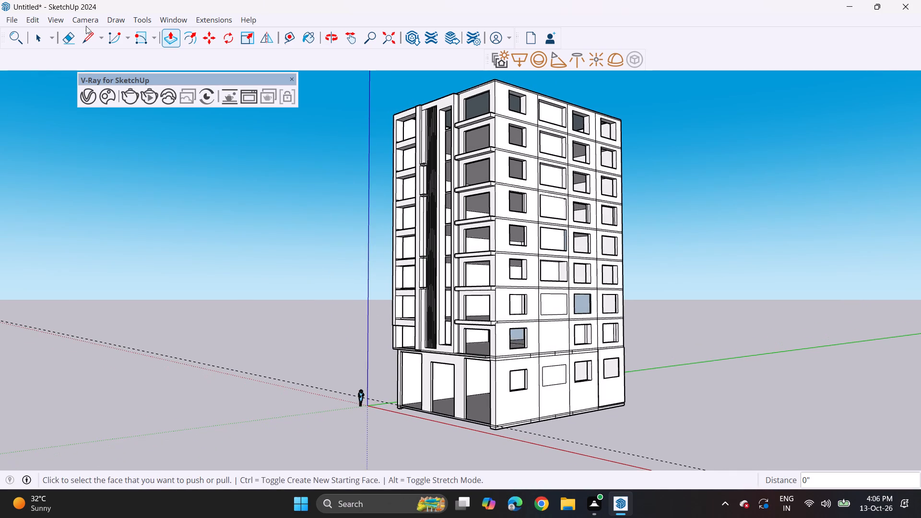
click(91, 33)
scroll(502, 99, up, 3)
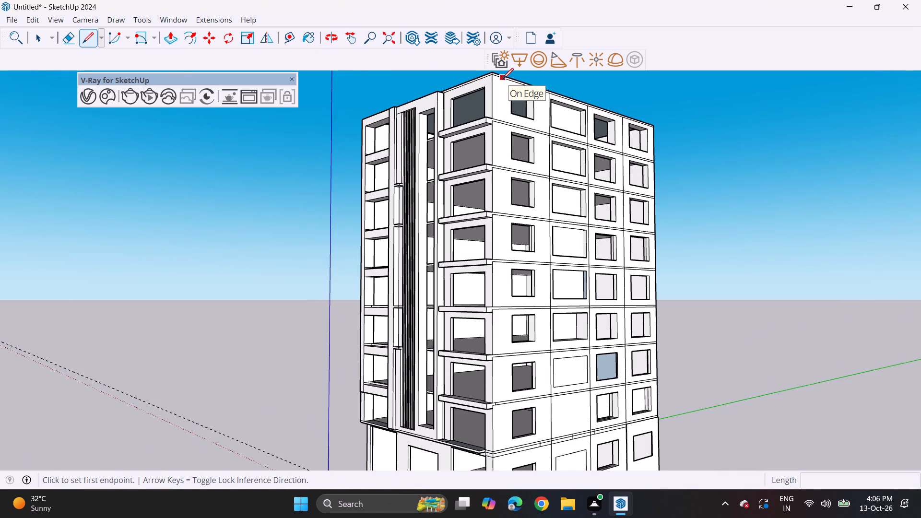
click(503, 79)
scroll(498, 337, down, 3)
shift+middle_drag(498, 350, 473, 225)
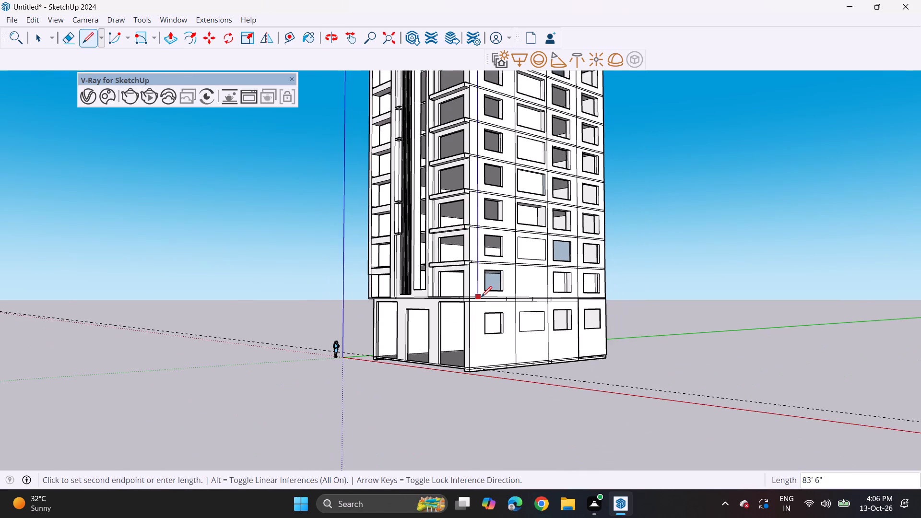
scroll(481, 297, up, 7)
click(475, 307)
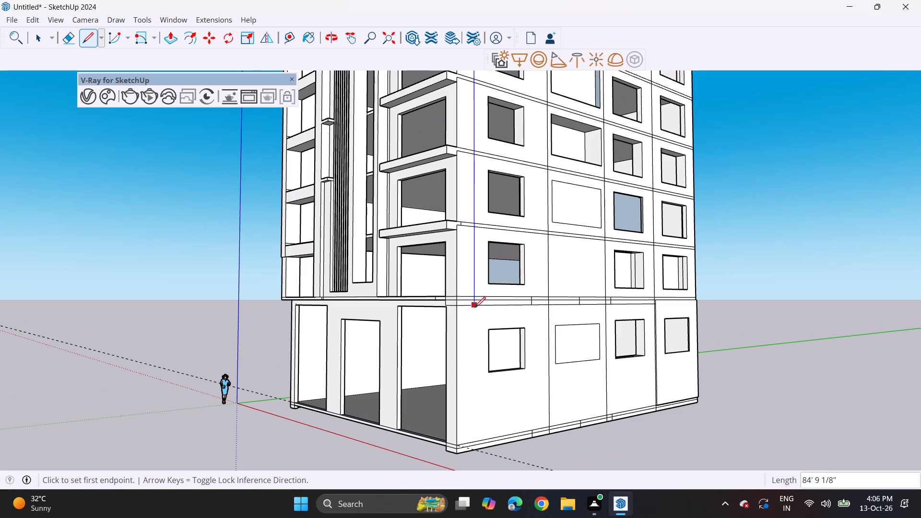
Erase the paired floor lines between the front corner and the new vertical line at the two topmost ledges.
scroll(457, 281, down, 3)
shift+scroll(453, 276, down, 1)
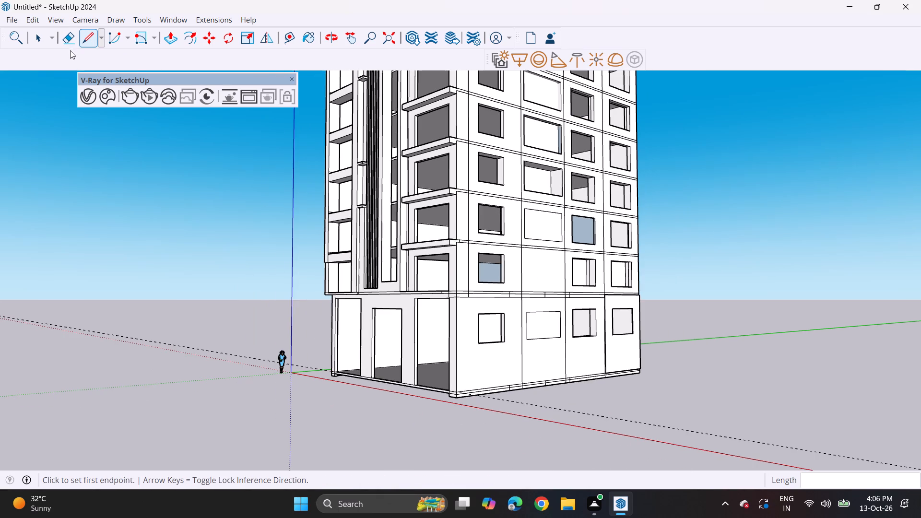
click(68, 38)
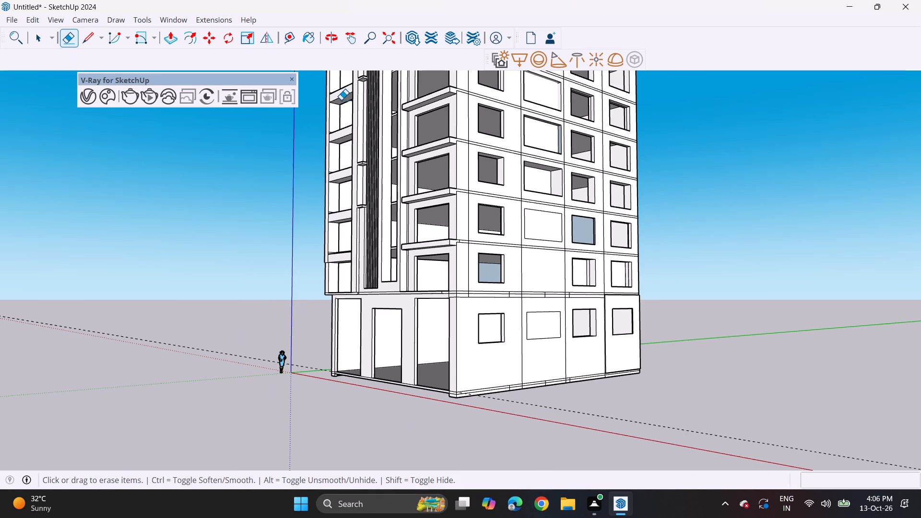
shift+middle_drag(362, 95, 348, 318)
scroll(450, 217, up, 11)
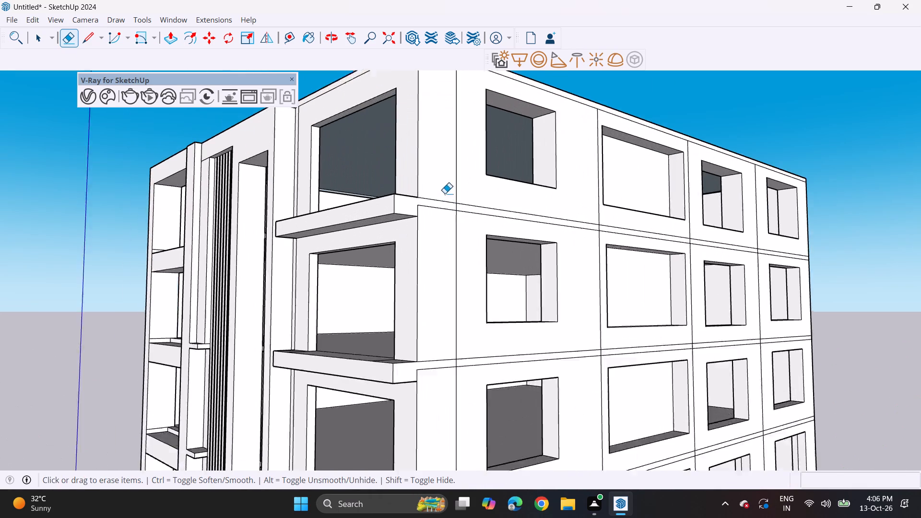
scroll(445, 193, up, 1)
drag(443, 188, 443, 218)
drag(442, 315, 434, 416)
Erase the paired floor lines in the same corner strip at the remaining ledges, down to the lowest projecting ledge.
shift+middle_drag(422, 347, 371, 74)
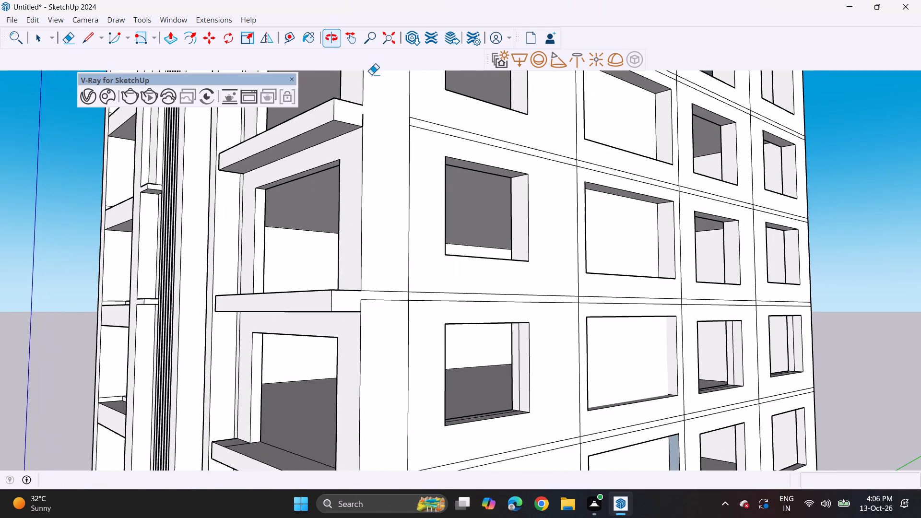
shift+middle_drag(389, 139, 423, 347)
scroll(439, 247, down, 2)
shift+middle_drag(413, 368, 412, 362)
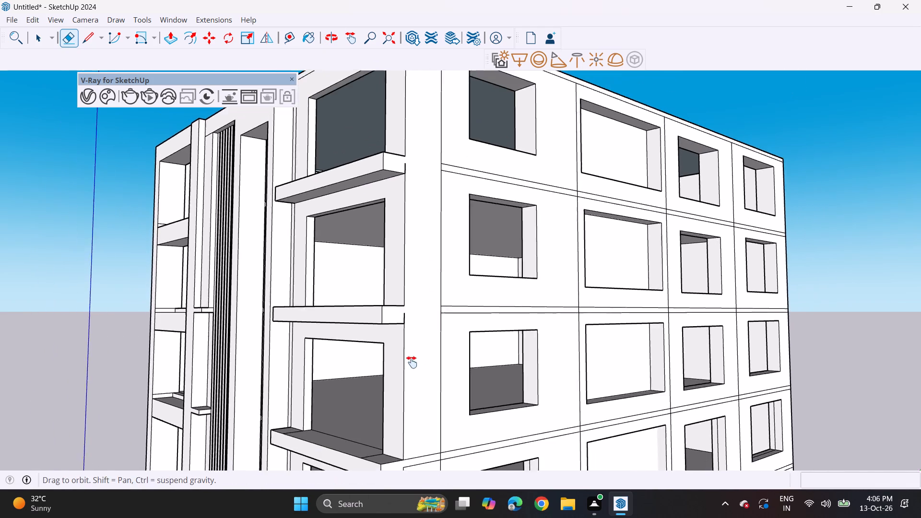
shift+middle_drag(412, 362, 388, 164)
drag(401, 208, 402, 344)
shift+middle_drag(399, 345, 382, 121)
drag(382, 129, 384, 365)
shift+middle_drag(381, 363, 379, 351)
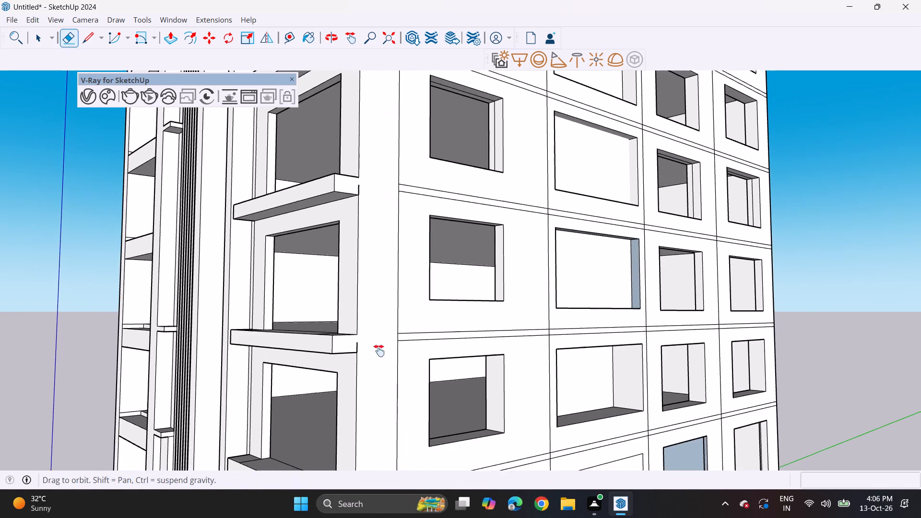
shift+middle_drag(379, 351, 367, 124)
drag(371, 152, 358, 365)
shift+middle_drag(356, 347, 354, 169)
drag(362, 180, 364, 286)
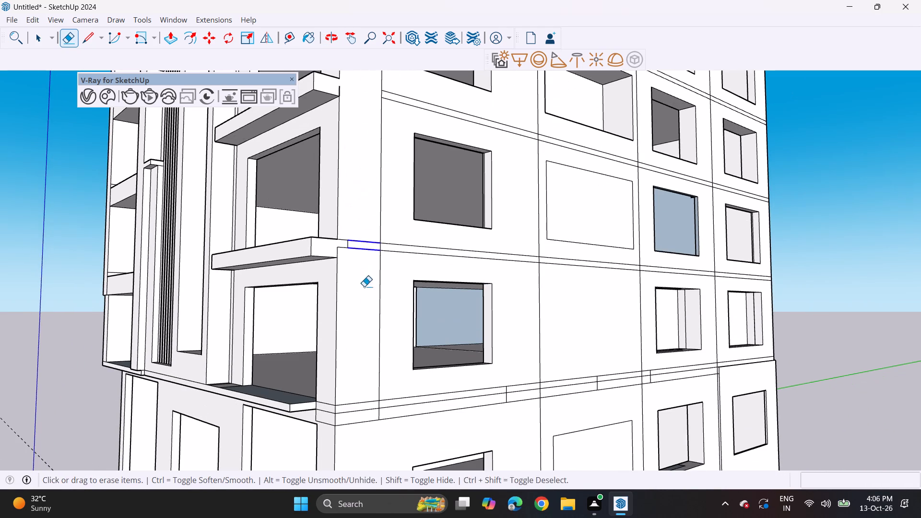
drag(364, 286, 366, 294)
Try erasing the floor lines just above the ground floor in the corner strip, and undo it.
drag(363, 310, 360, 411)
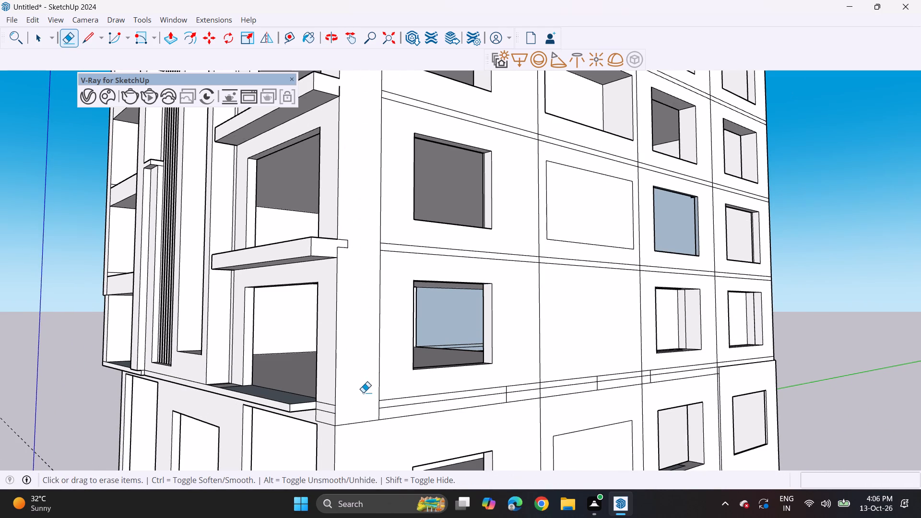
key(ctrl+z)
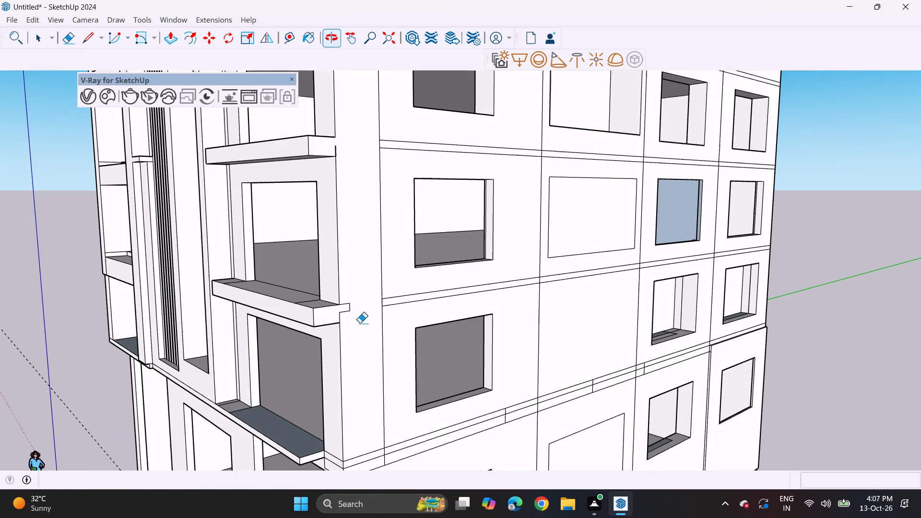
Erase the leftover line stubs in the corner strip beside the lowest projecting ledge.
drag(347, 313, 345, 296)
click(350, 310)
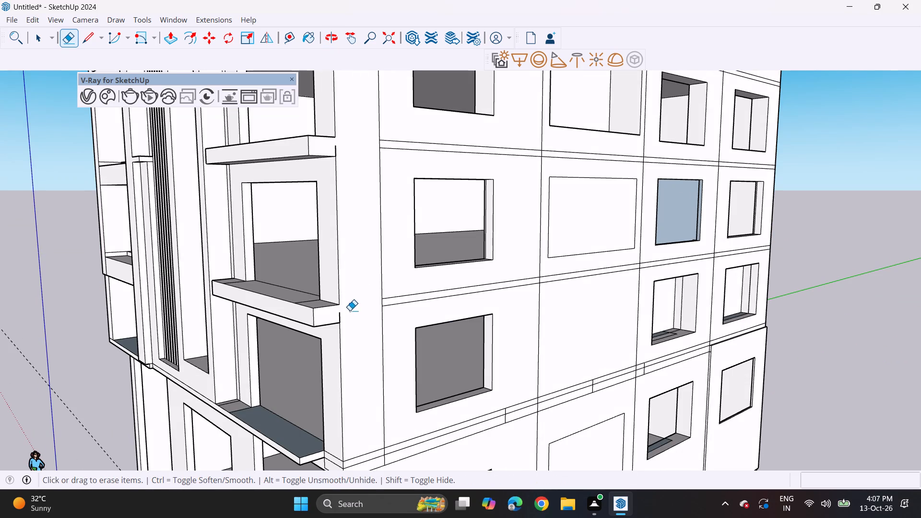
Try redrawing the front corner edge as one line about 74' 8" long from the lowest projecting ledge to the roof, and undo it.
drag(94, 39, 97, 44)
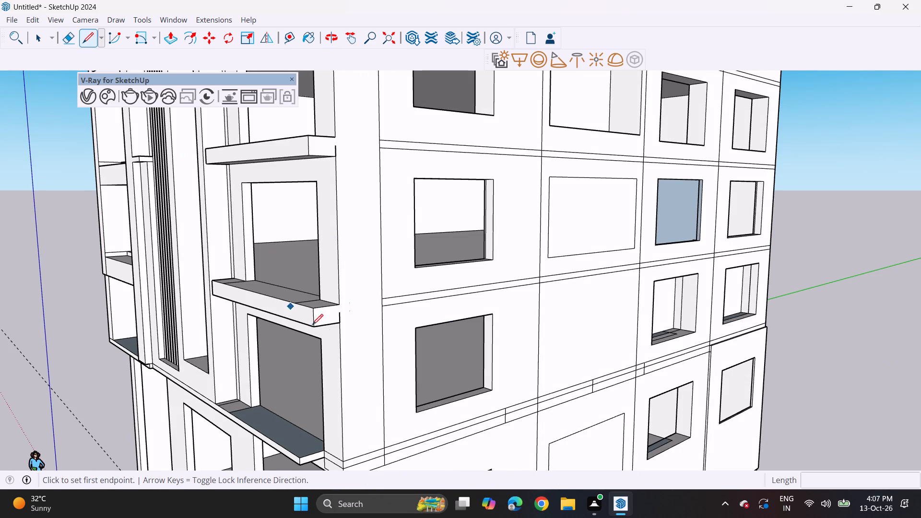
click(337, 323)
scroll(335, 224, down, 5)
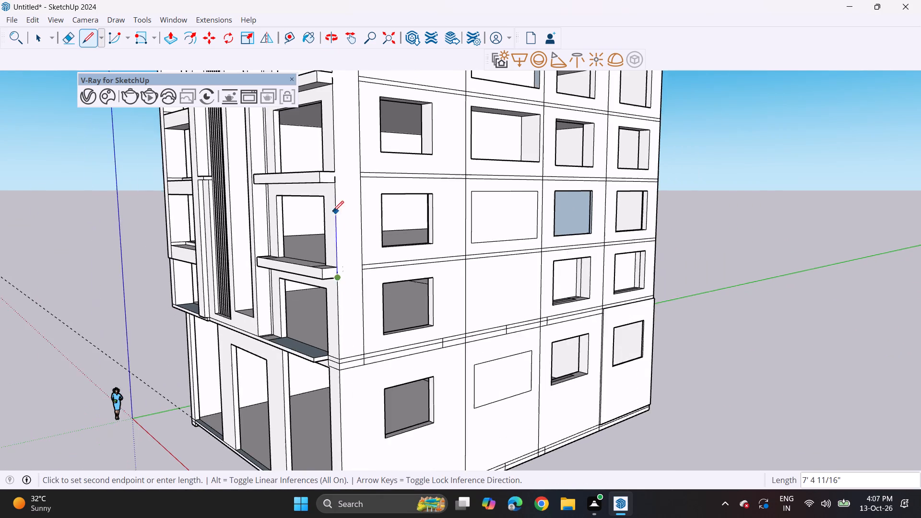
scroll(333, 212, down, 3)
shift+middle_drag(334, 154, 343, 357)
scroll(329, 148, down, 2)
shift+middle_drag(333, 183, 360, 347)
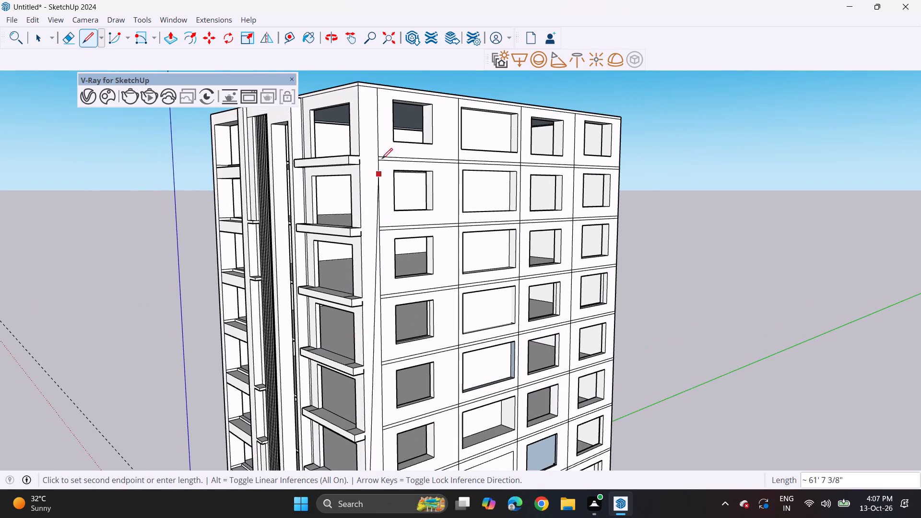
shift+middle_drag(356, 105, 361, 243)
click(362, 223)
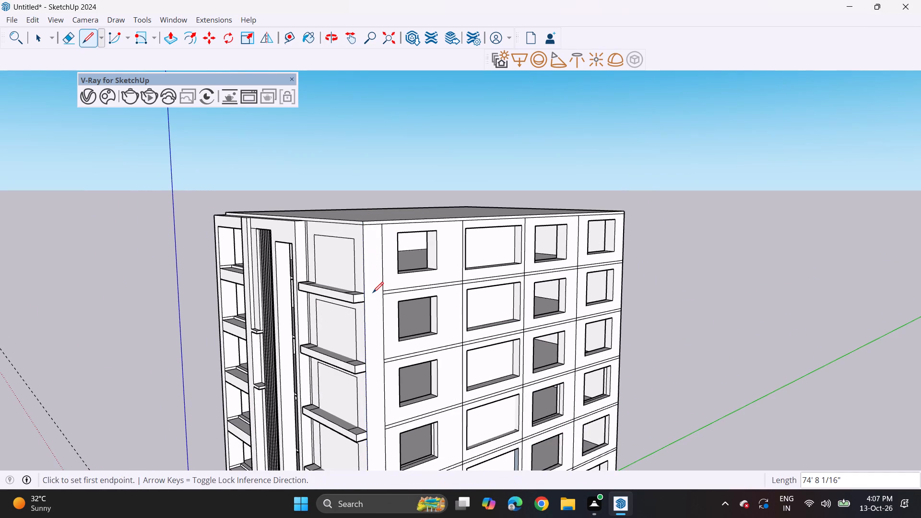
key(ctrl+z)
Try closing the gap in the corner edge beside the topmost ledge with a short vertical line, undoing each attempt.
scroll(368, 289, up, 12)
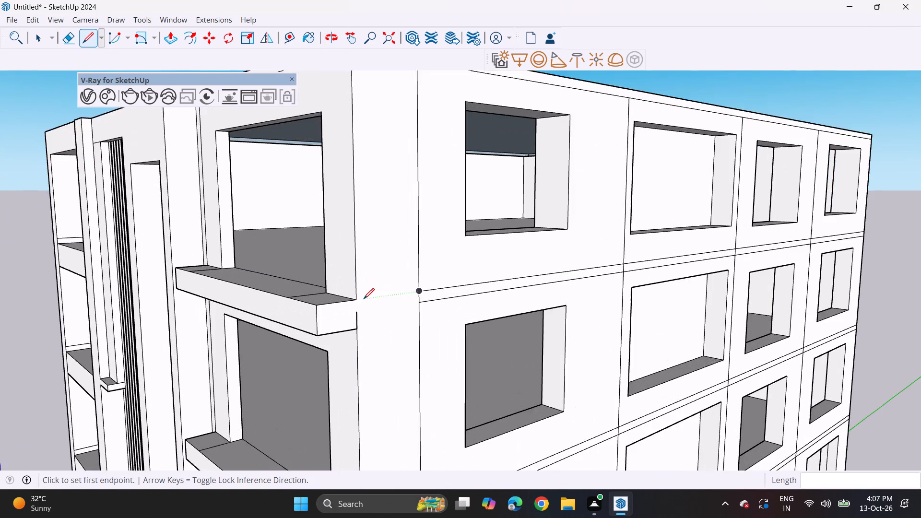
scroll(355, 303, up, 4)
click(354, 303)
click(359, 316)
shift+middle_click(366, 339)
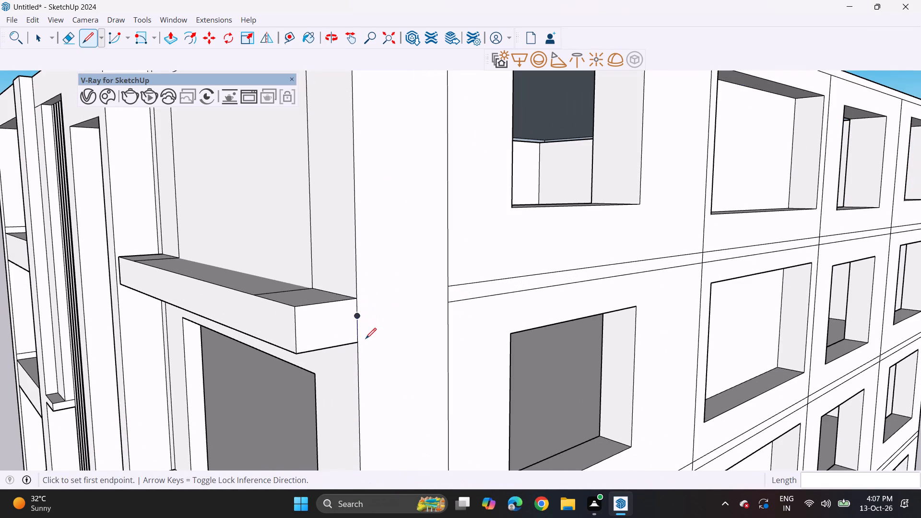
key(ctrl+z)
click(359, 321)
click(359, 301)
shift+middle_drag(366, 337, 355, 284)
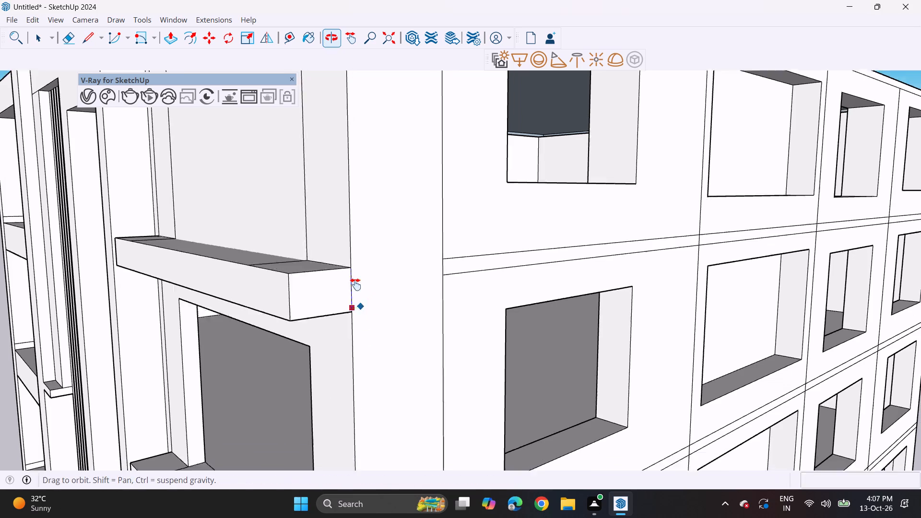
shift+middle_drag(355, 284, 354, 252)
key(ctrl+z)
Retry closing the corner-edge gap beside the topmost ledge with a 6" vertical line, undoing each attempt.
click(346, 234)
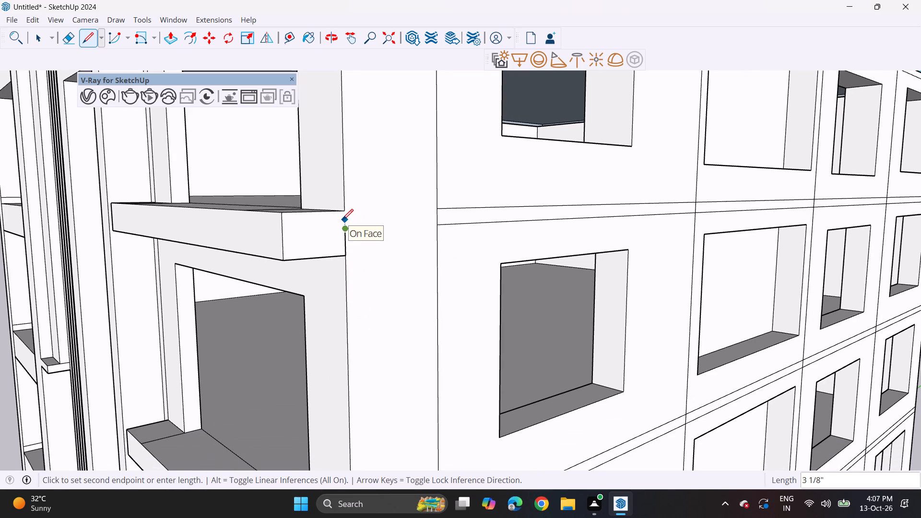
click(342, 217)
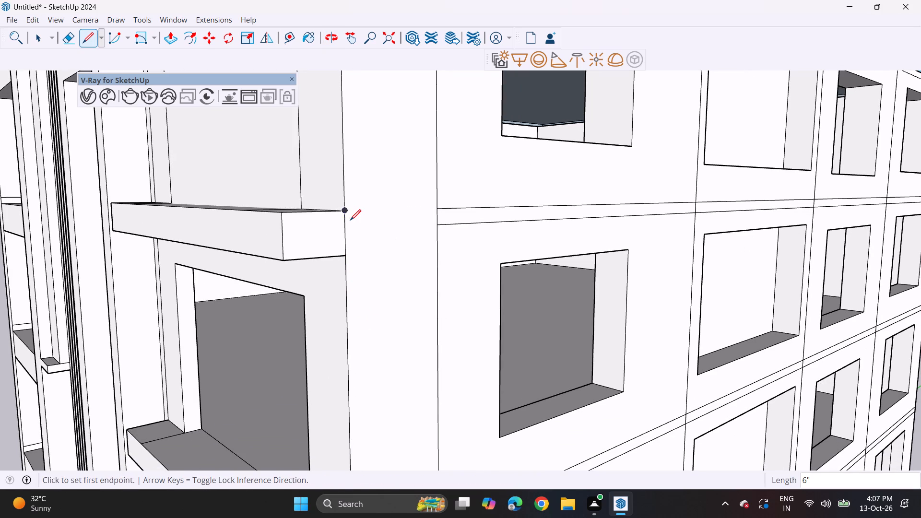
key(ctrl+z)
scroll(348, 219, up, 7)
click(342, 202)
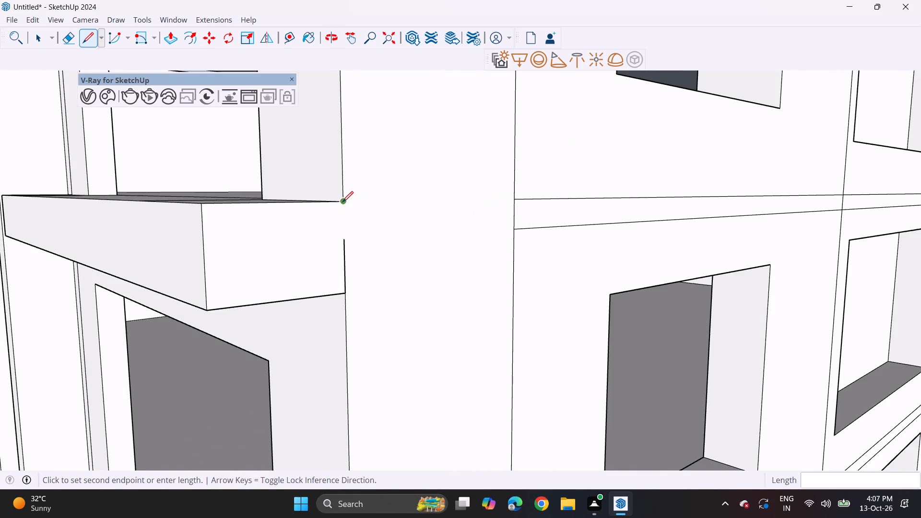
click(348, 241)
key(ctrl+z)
Close the gap beside the topmost ledge with a small stepped line, set slightly inside the ledge's end face.
scroll(343, 235, up, 3)
click(343, 238)
click(336, 242)
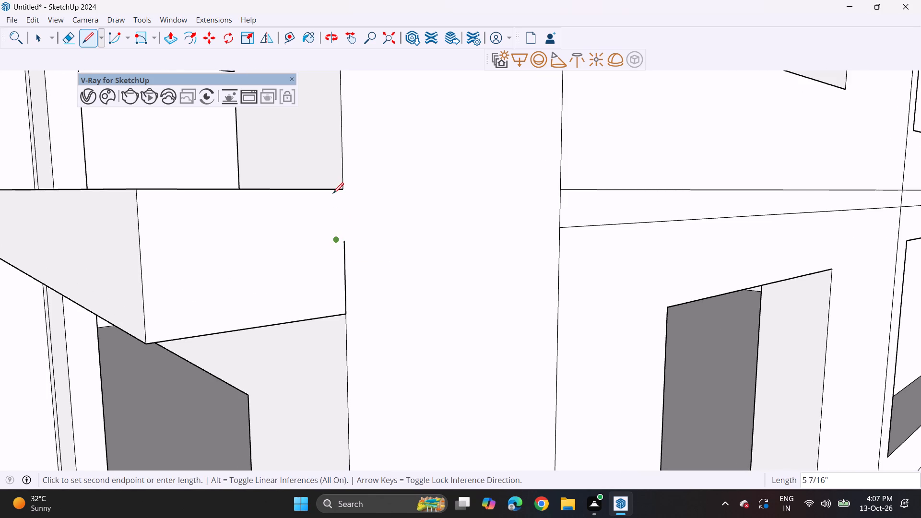
drag(332, 191, 332, 199)
click(335, 244)
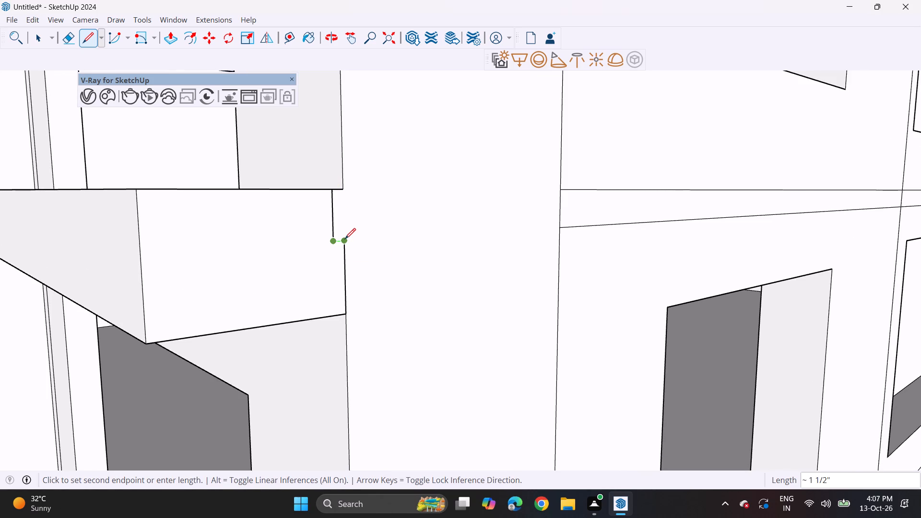
click(345, 239)
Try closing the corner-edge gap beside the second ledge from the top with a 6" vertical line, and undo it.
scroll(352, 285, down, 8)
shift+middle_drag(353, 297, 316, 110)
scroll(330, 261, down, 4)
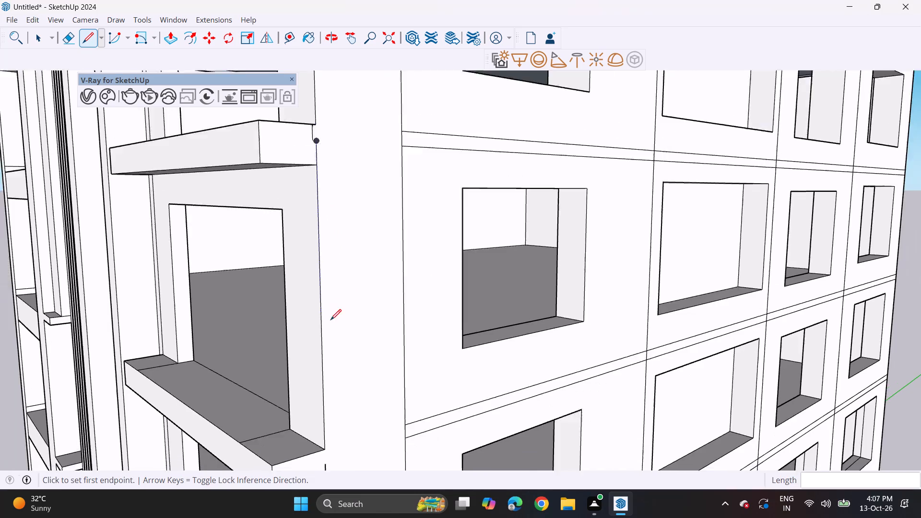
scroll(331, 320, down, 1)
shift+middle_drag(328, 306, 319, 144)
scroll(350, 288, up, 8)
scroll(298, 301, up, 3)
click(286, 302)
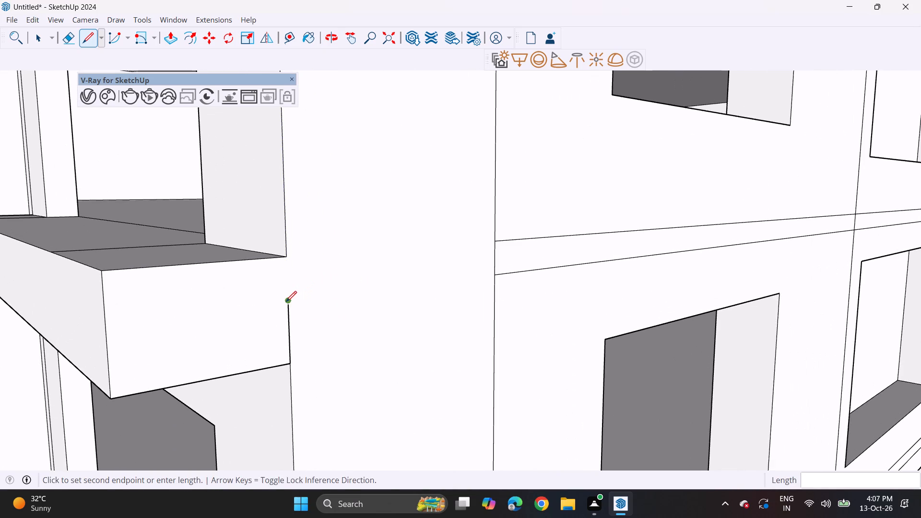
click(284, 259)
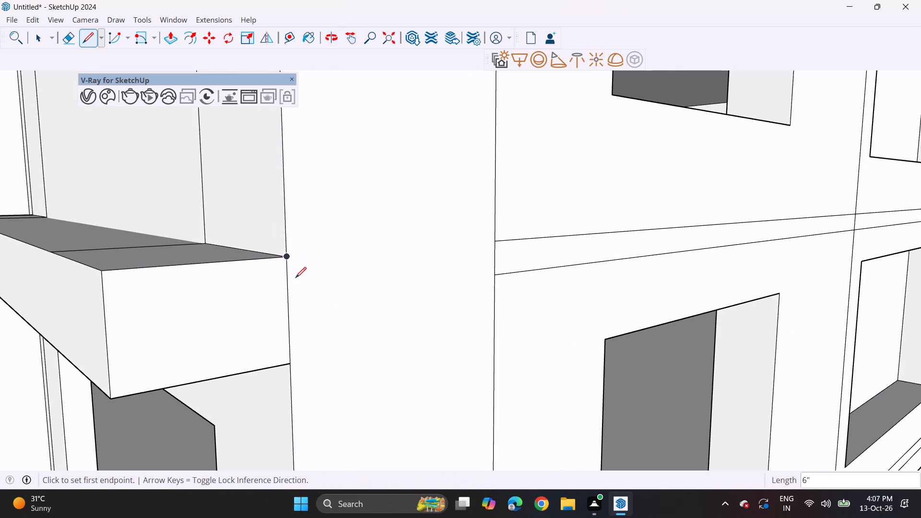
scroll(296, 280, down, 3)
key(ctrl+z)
Close the gap beside the second ledge from the top with a small stepped line inside its end face.
scroll(293, 282, up, 8)
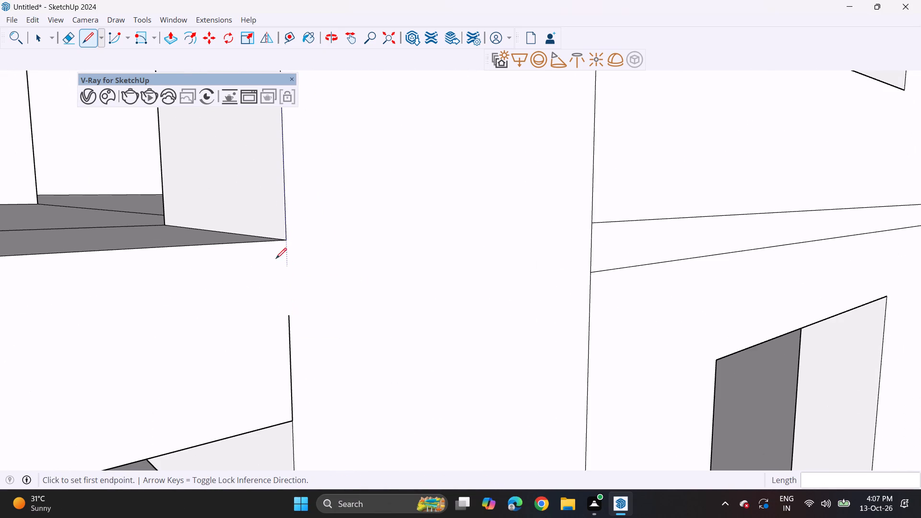
click(274, 239)
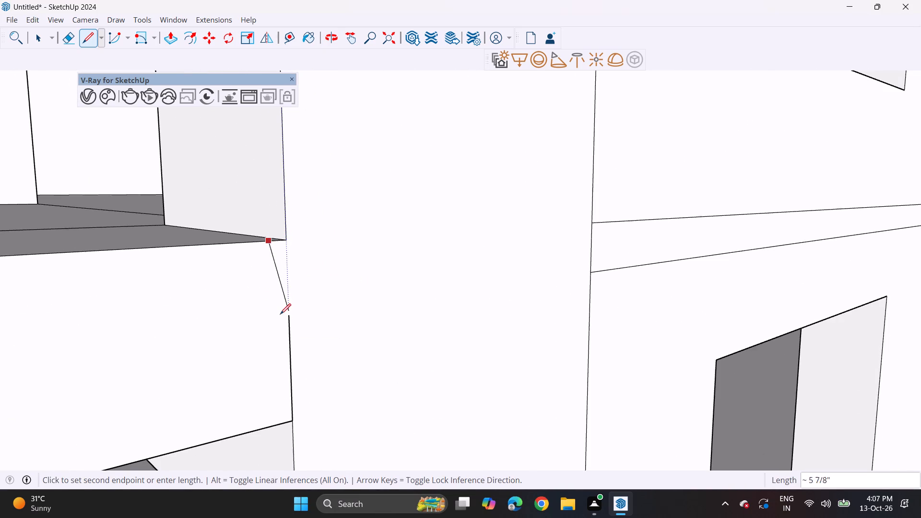
drag(274, 321, 283, 318)
click(294, 316)
scroll(287, 332, down, 7)
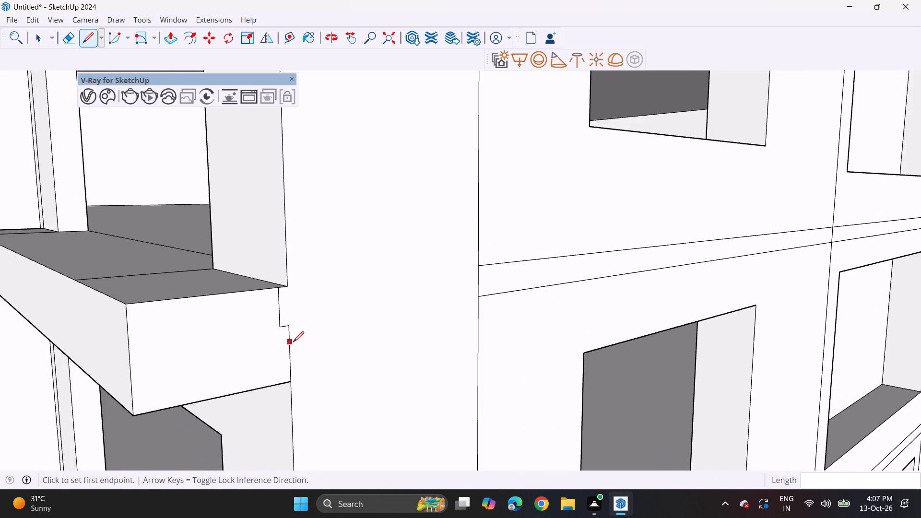
Close the gap beside the third ledge from the top with a small stepped line inside its end face.
scroll(293, 342, down, 2)
shift+middle_drag(303, 378, 261, 127)
shift+middle_drag(309, 321, 326, 176)
scroll(328, 266, down, 3)
shift+middle_drag(313, 366, 314, 112)
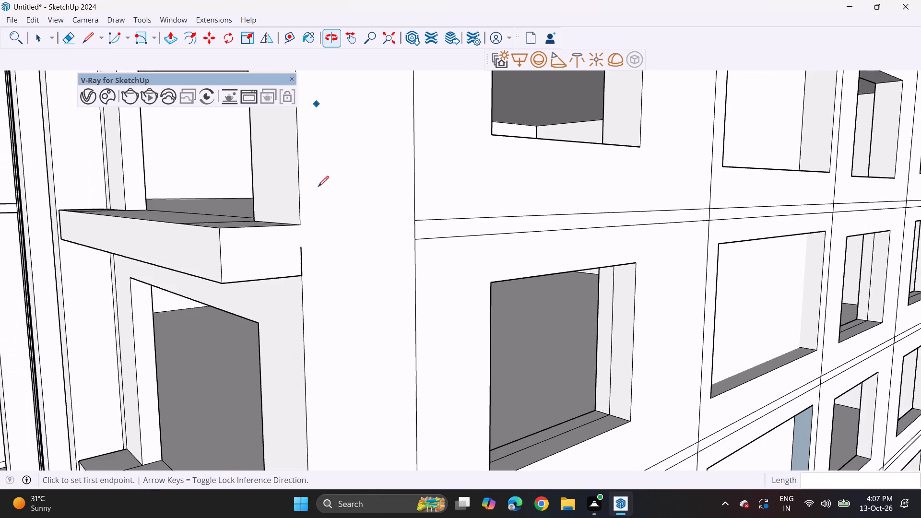
scroll(290, 271, up, 4)
click(304, 242)
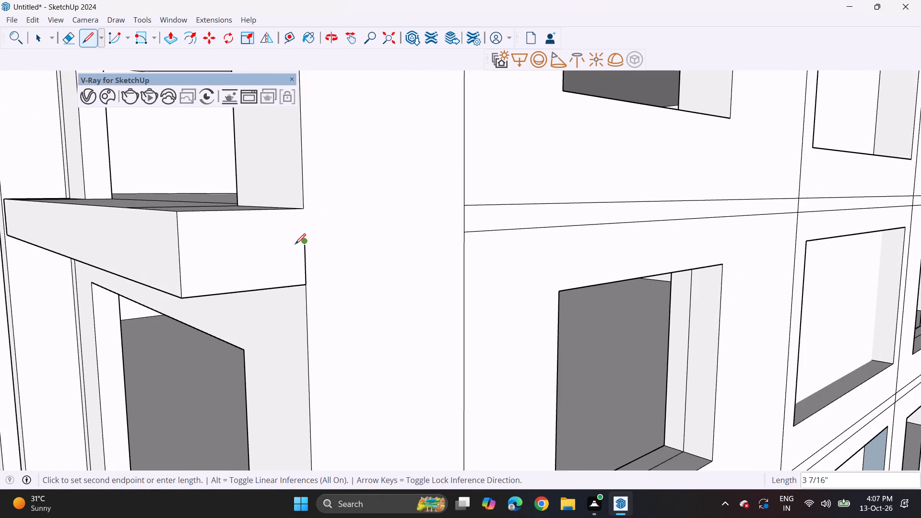
click(295, 244)
drag(295, 212, 295, 217)
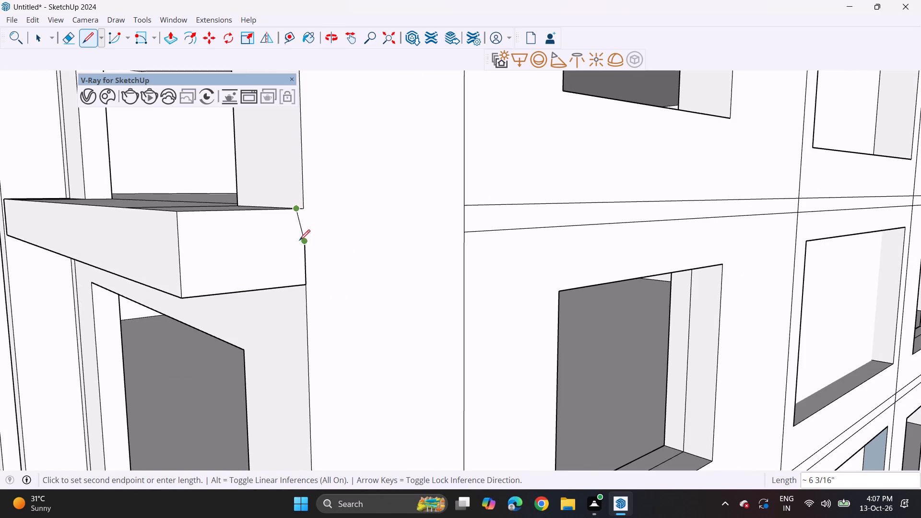
click(297, 241)
click(306, 242)
Start the line closing the gap beside the fourth ledge from the top at the lower end of the gap.
scroll(310, 284, down, 4)
shift+middle_drag(324, 328, 309, 142)
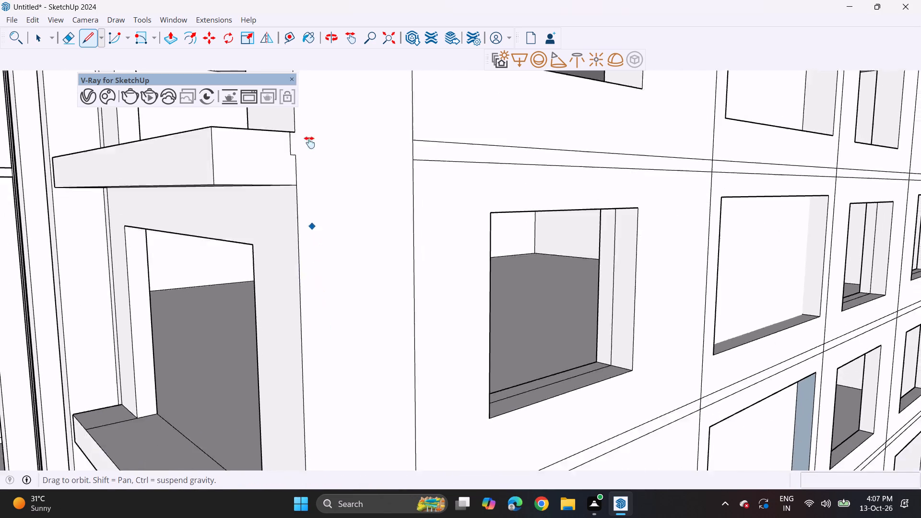
shift+middle_drag(309, 142, 308, 64)
scroll(322, 242, down, 3)
shift+middle_drag(327, 359, 298, 171)
scroll(278, 205, up, 7)
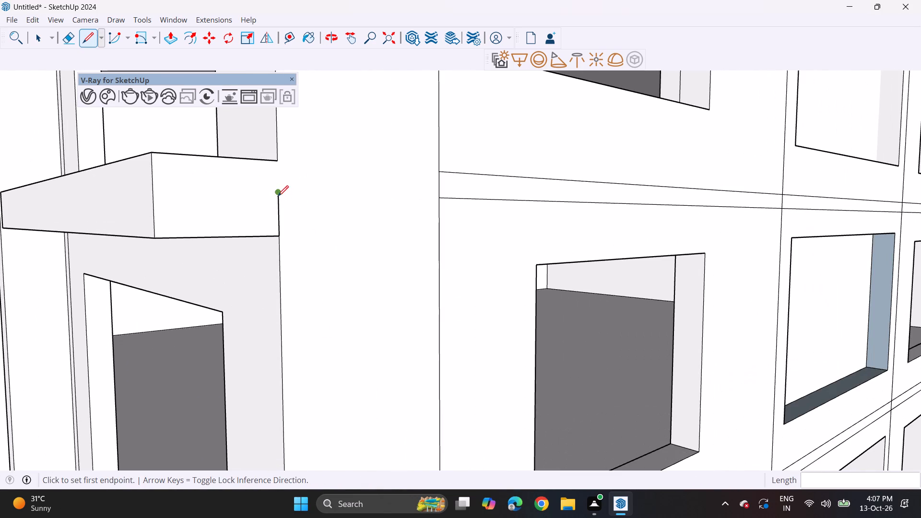
click(278, 196)
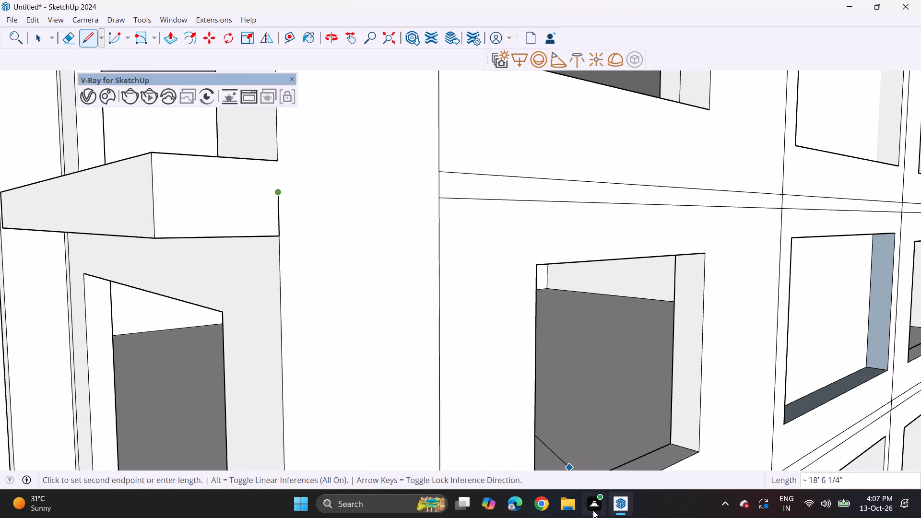
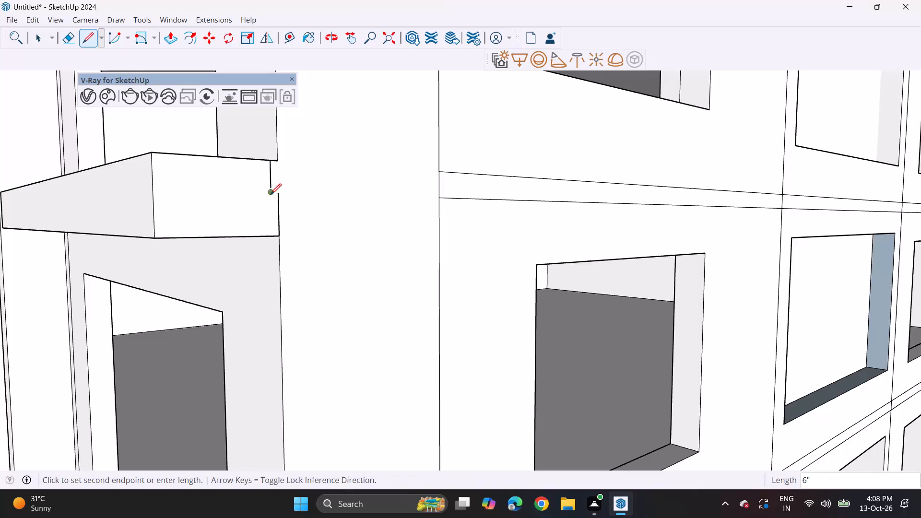
Finish the stepped line beside the fourth ledge from the top with a short segment of about 1 1/2" to the corner edge.
click(275, 197)
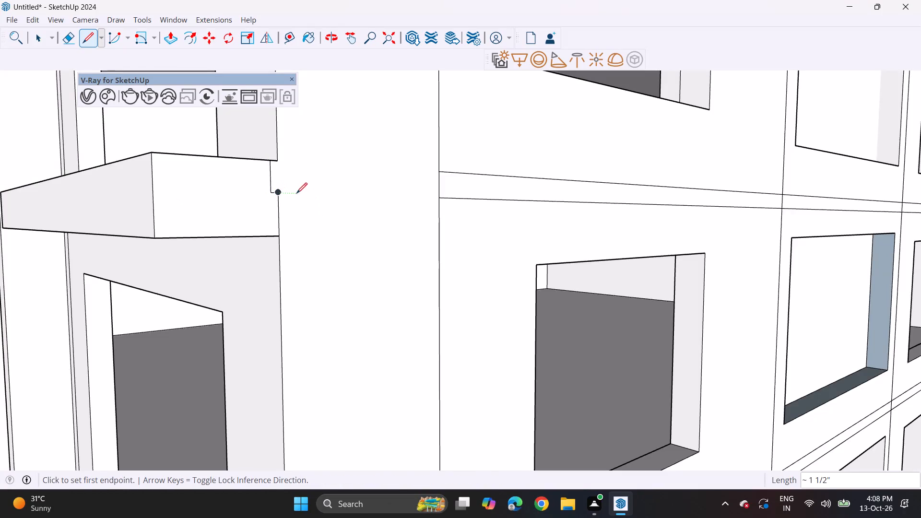
Close the gap beside the fifth ledge from the top with a small stepped line inside its end face.
scroll(286, 219, down, 7)
shift+middle_drag(307, 288, 307, 64)
scroll(310, 309, up, 3)
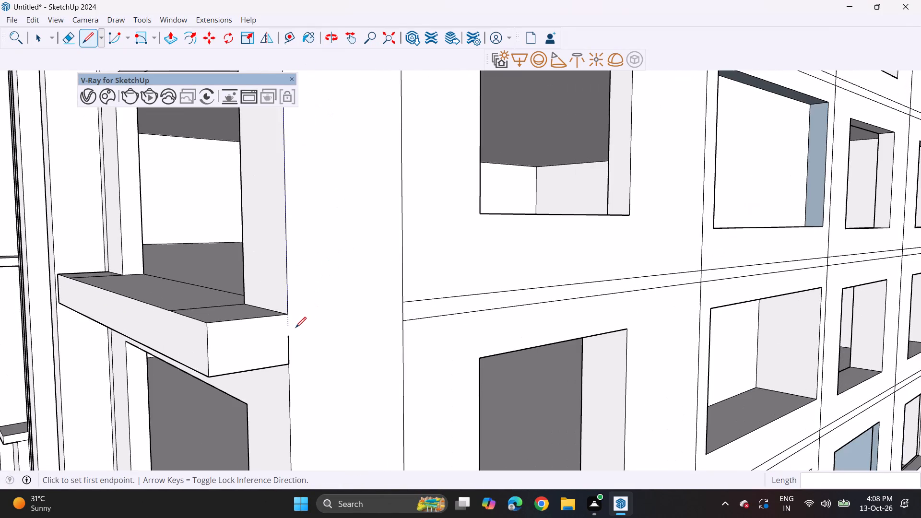
scroll(290, 330, up, 7)
click(292, 342)
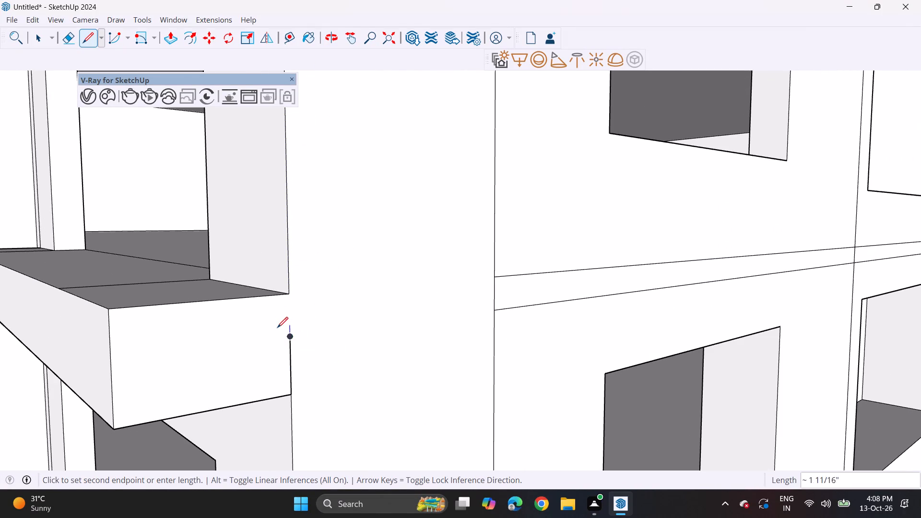
click(272, 344)
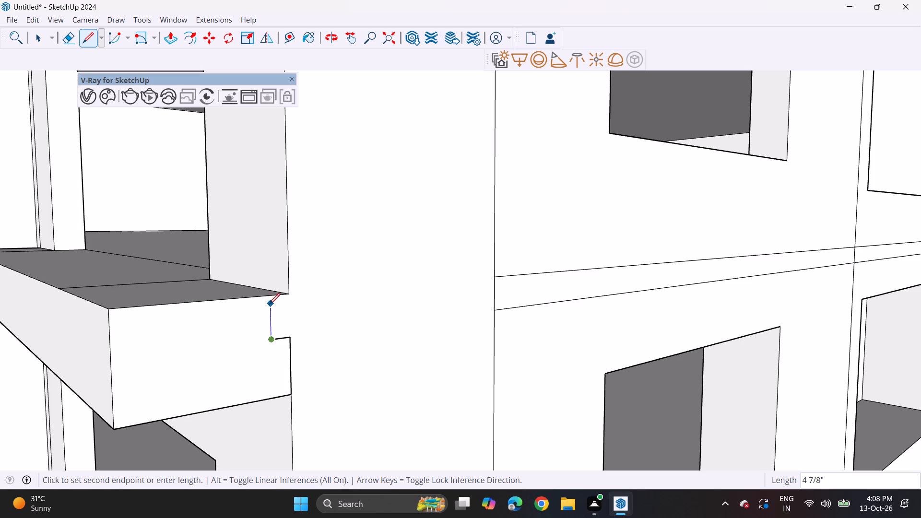
click(269, 301)
Close the gap beside the sixth ledge from the top with a small stepped line inside its end face, 6" high.
scroll(278, 315, down, 10)
shift+middle_drag(295, 349, 270, 83)
scroll(257, 250, down, 2)
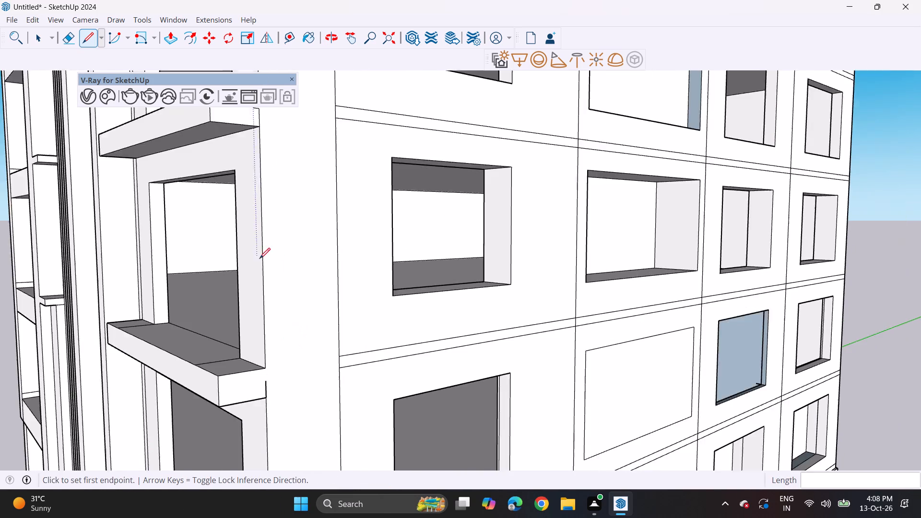
scroll(260, 259, down, 3)
scroll(274, 369, up, 13)
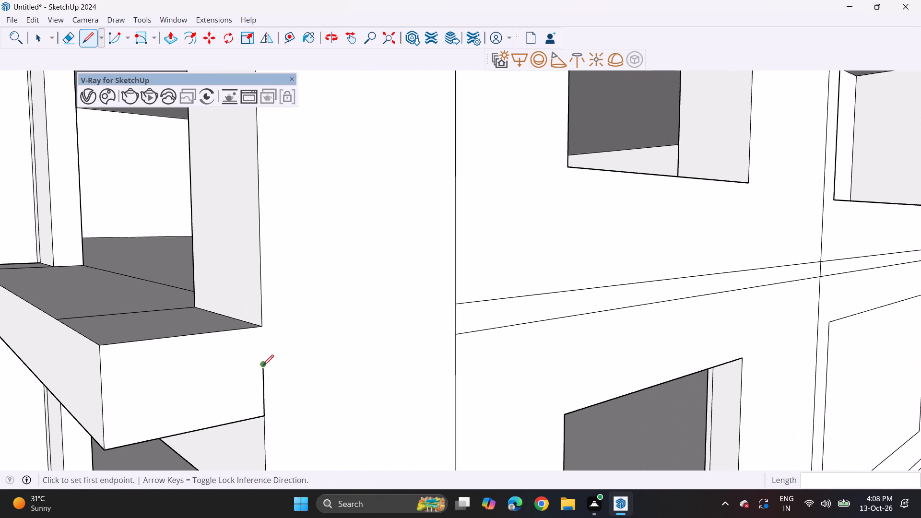
click(263, 365)
click(248, 371)
click(243, 332)
Close the gap beside the lowest ledge with a small stepped line inside its end face.
scroll(256, 361, down, 9)
shift+middle_drag(312, 384, 278, 150)
scroll(287, 201, down, 5)
shift+middle_drag(294, 386, 274, 268)
shift+scroll(274, 268, up, 13)
click(210, 273)
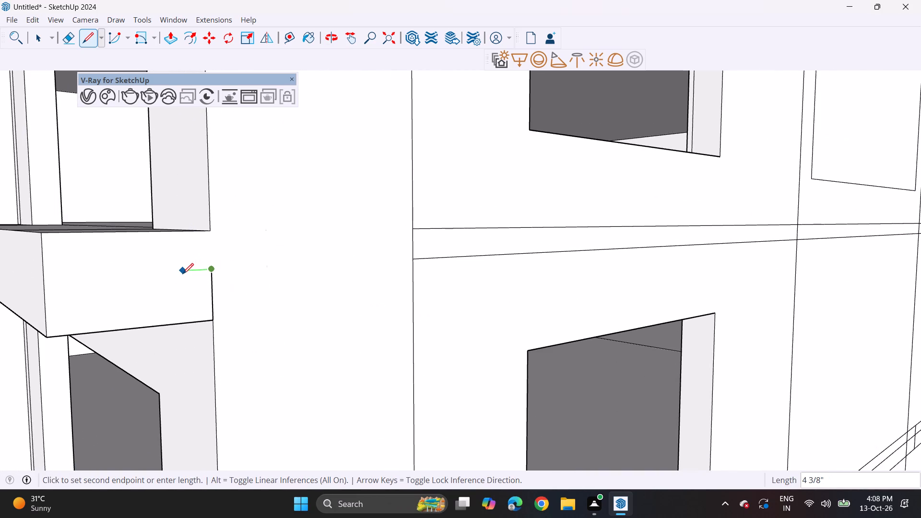
click(183, 274)
click(182, 232)
Erase the floor-band lines and short cross line above the ground floor in the side wall's first window bay, keeping the corner strip.
scroll(206, 272, down, 14)
shift+middle_drag(255, 377, 256, 312)
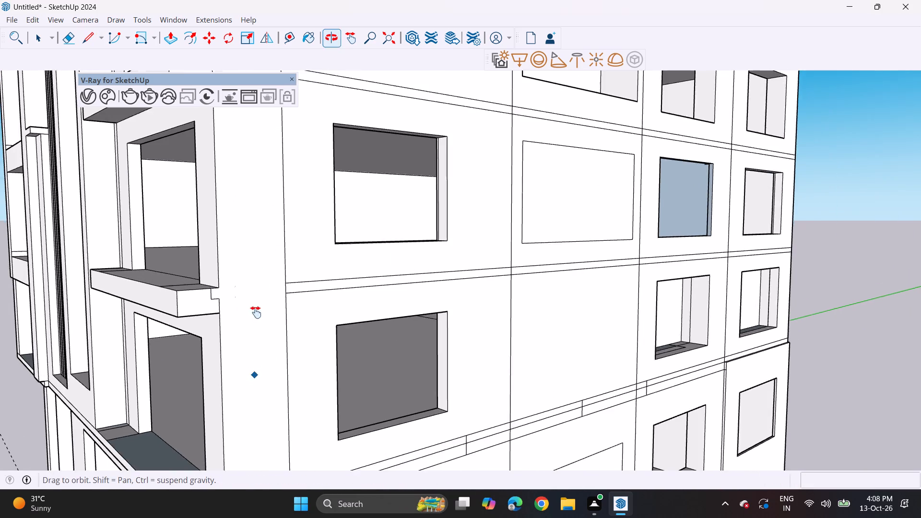
shift+middle_drag(256, 312, 280, 184)
scroll(267, 260, down, 6)
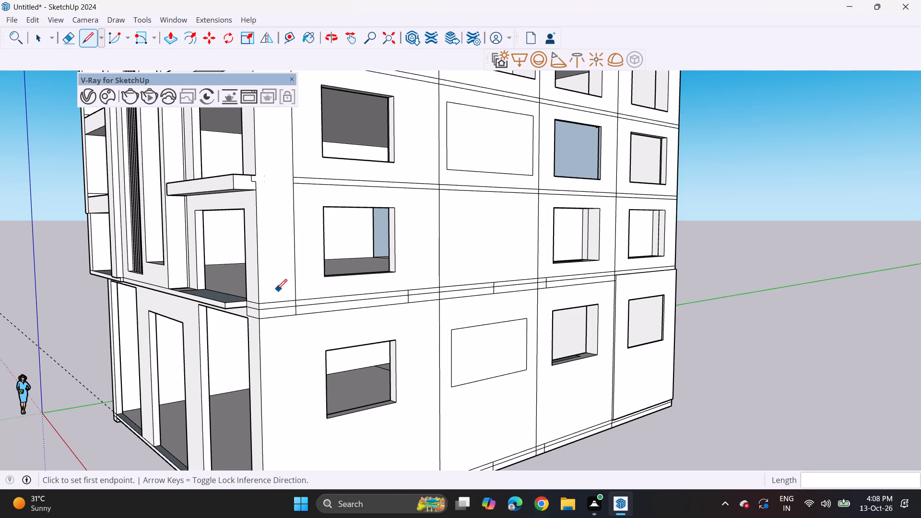
scroll(279, 341, down, 3)
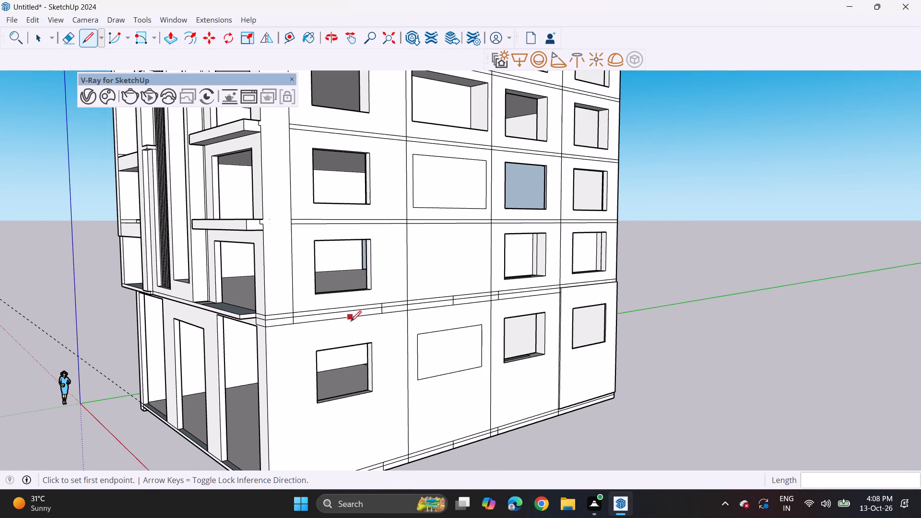
click(62, 41)
drag(392, 293, 396, 317)
drag(390, 310, 385, 320)
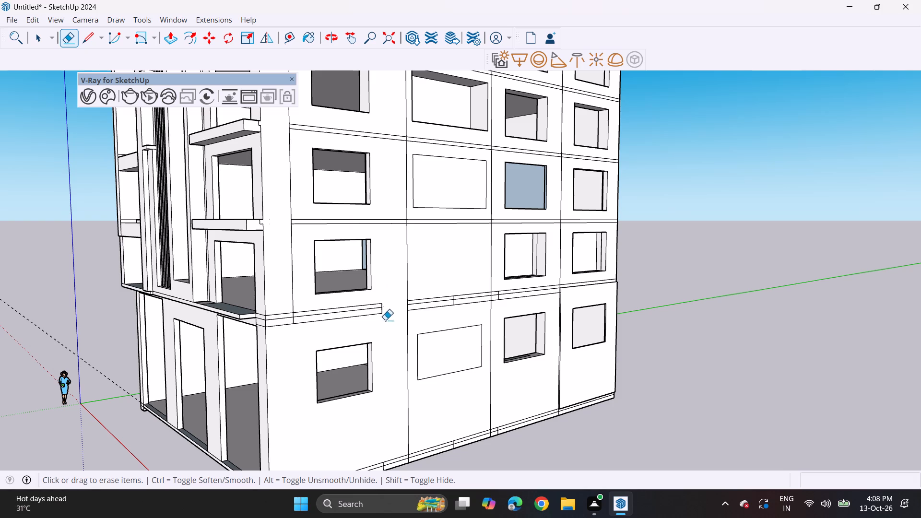
drag(385, 320, 385, 322)
drag(385, 307, 380, 314)
drag(371, 302, 369, 316)
click(363, 316)
Erase the remaining floor-band lines and short cross lines above the ground floor across the side wall's second and third window bays.
drag(420, 294, 426, 311)
drag(431, 293, 438, 306)
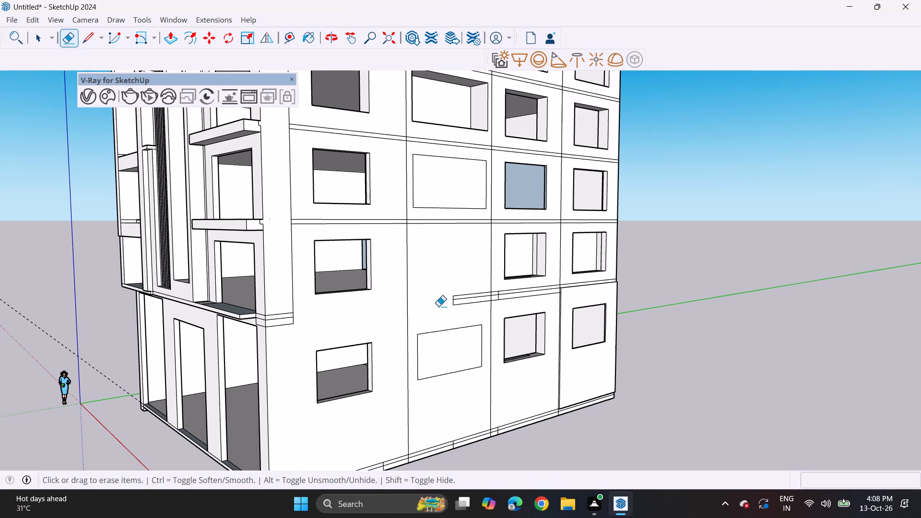
drag(438, 306, 441, 304)
drag(454, 294, 463, 299)
drag(464, 296, 469, 307)
drag(496, 292, 499, 304)
drag(502, 292, 502, 302)
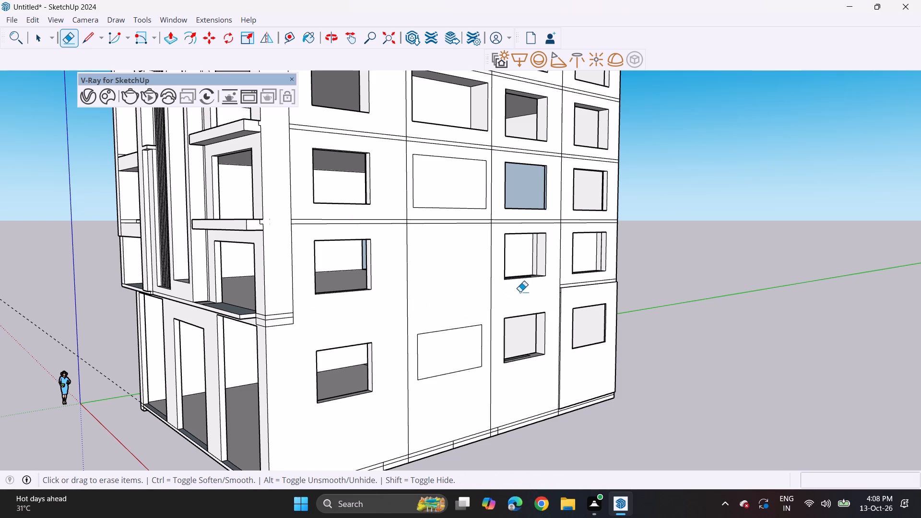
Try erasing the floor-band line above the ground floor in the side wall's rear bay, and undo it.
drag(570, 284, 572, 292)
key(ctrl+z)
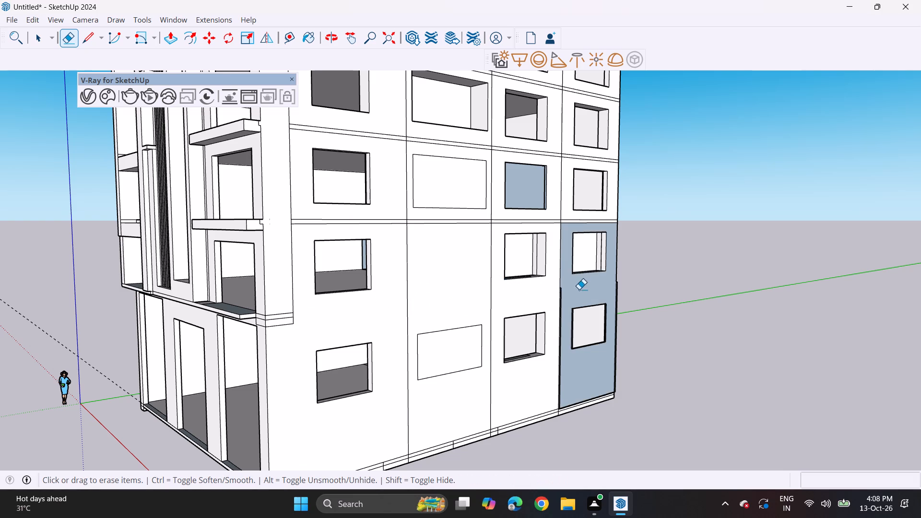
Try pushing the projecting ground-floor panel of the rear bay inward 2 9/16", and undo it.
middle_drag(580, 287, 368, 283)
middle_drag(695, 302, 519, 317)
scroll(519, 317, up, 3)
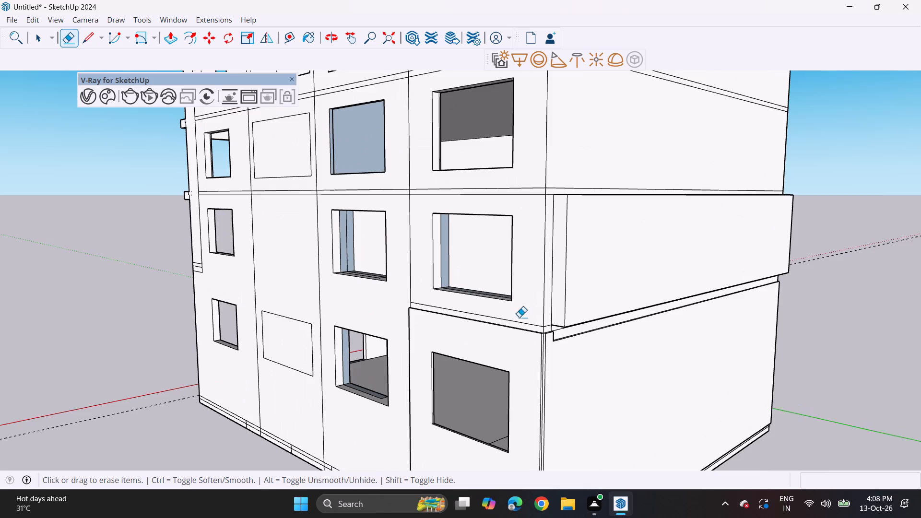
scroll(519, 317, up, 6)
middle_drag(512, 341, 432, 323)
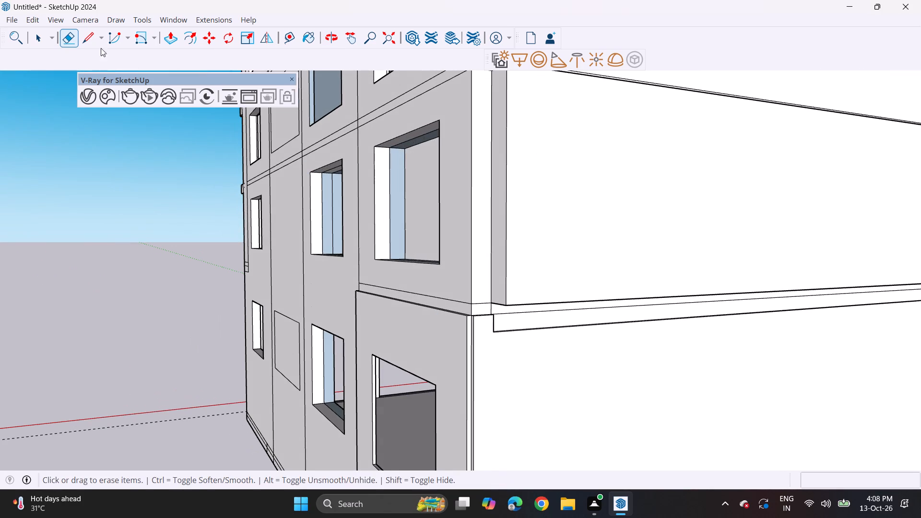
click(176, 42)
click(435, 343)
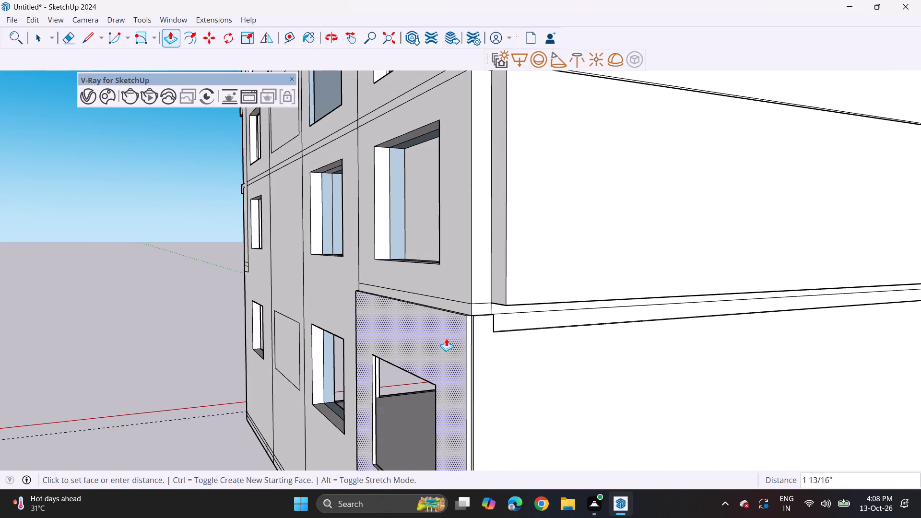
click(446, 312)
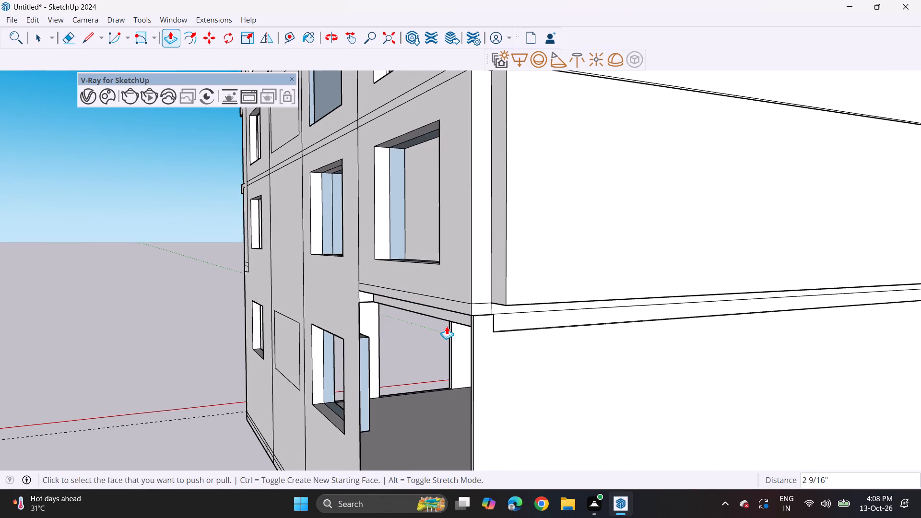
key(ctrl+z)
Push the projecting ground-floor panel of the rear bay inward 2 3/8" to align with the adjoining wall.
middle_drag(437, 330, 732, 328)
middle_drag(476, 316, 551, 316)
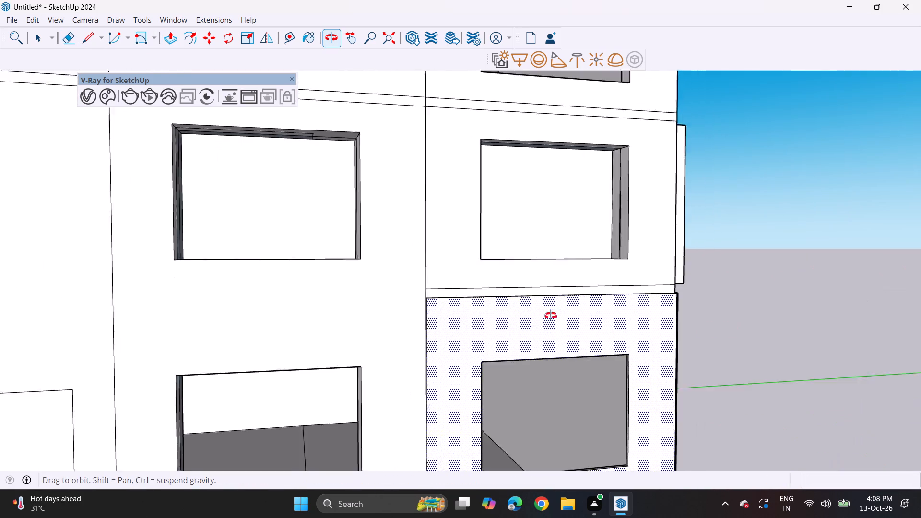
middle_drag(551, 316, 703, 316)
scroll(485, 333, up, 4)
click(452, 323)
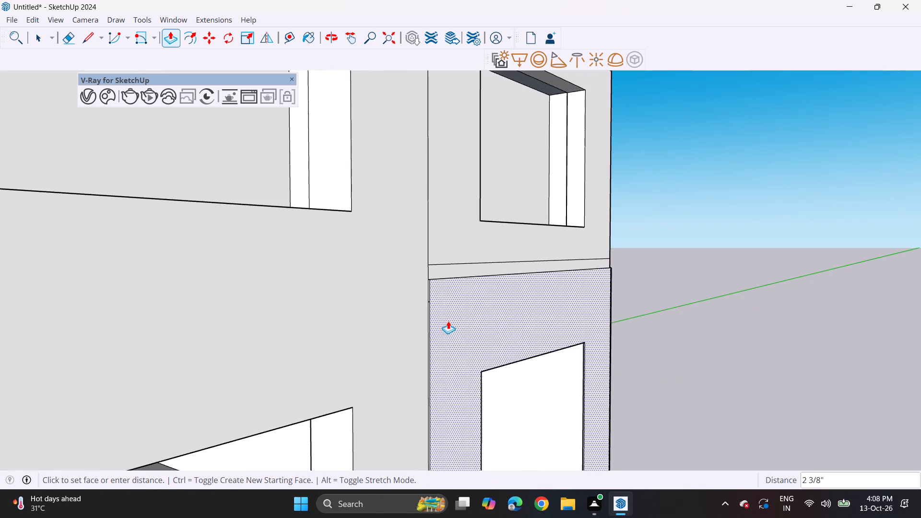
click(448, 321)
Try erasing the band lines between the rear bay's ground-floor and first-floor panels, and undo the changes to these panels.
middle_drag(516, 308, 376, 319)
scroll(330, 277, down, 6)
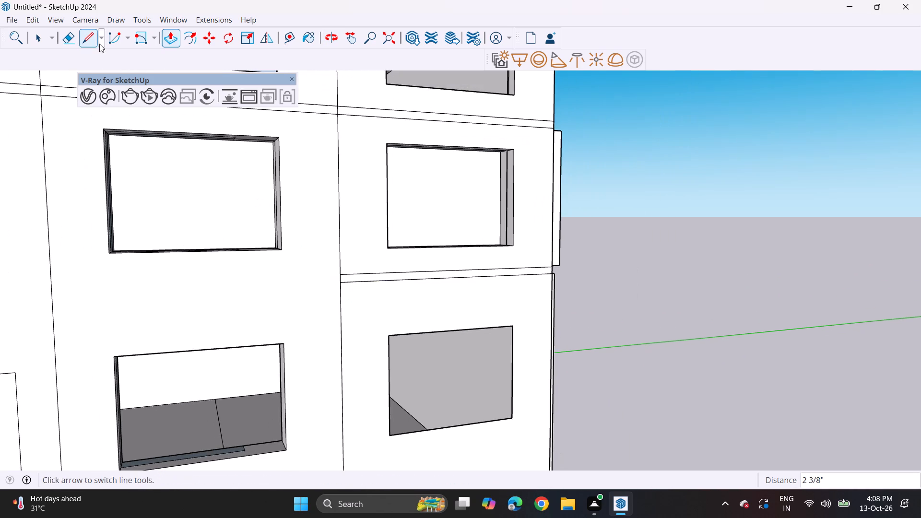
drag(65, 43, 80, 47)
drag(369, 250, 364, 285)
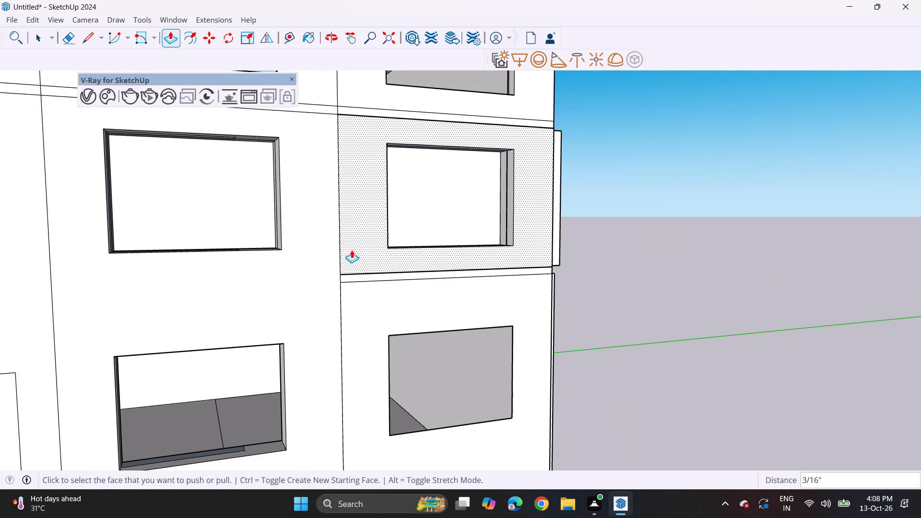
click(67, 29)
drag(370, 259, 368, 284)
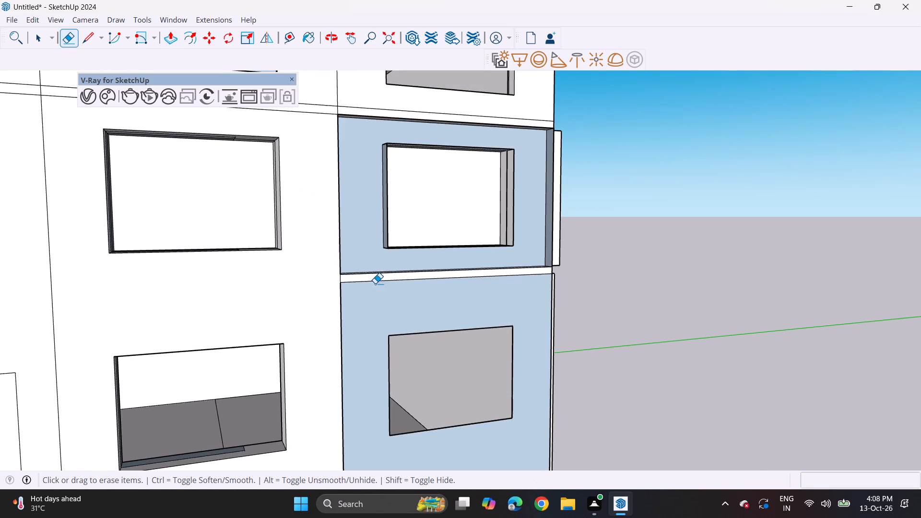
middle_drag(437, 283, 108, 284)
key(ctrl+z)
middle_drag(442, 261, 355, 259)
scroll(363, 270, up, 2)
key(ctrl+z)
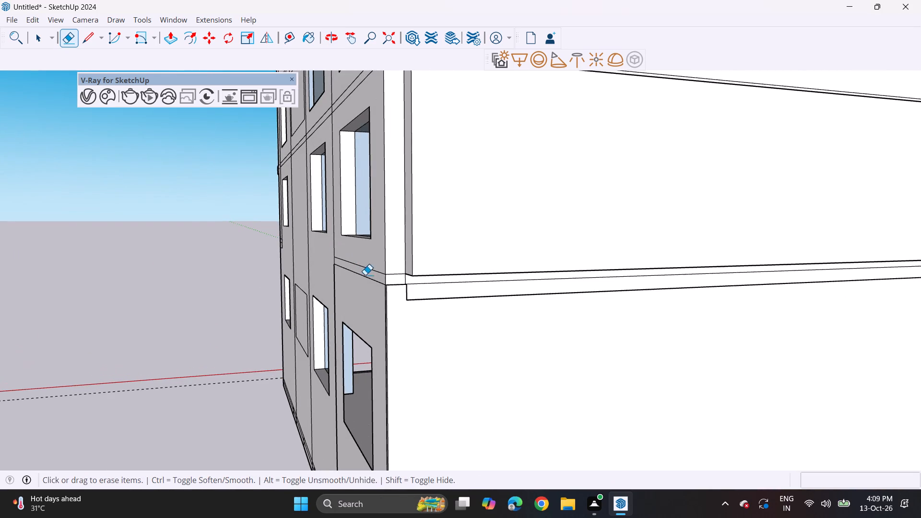
Erase the vertical line segments between the first and second window columns of the side wall on the lower floors.
middle_drag(369, 276, 407, 274)
middle_drag(317, 267, 669, 245)
scroll(513, 217, down, 3)
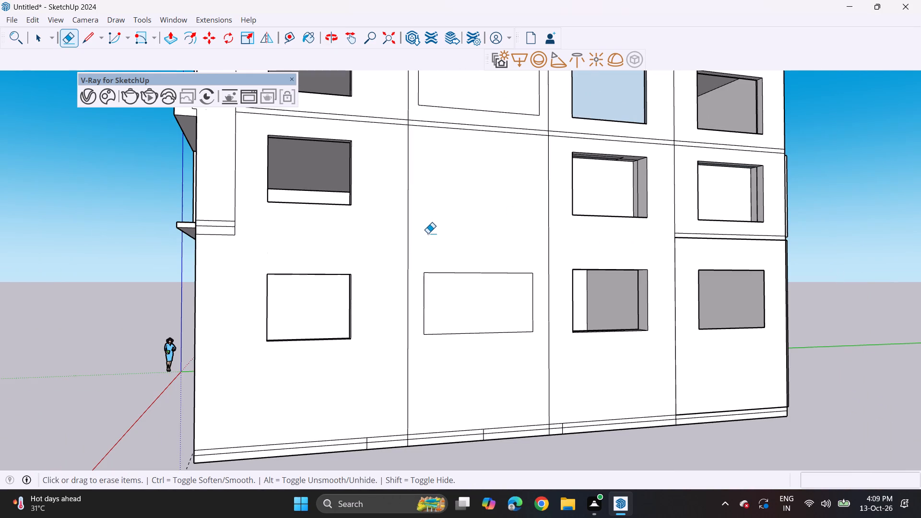
drag(420, 233, 382, 238)
middle_drag(420, 168, 420, 183)
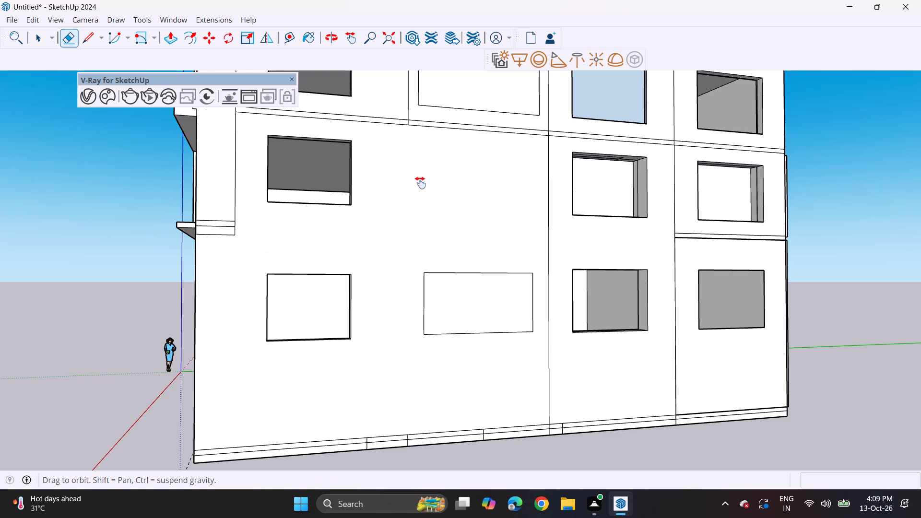
middle_drag(420, 183, 428, 308)
drag(419, 234, 409, 239)
shift+middle_drag(413, 153, 413, 254)
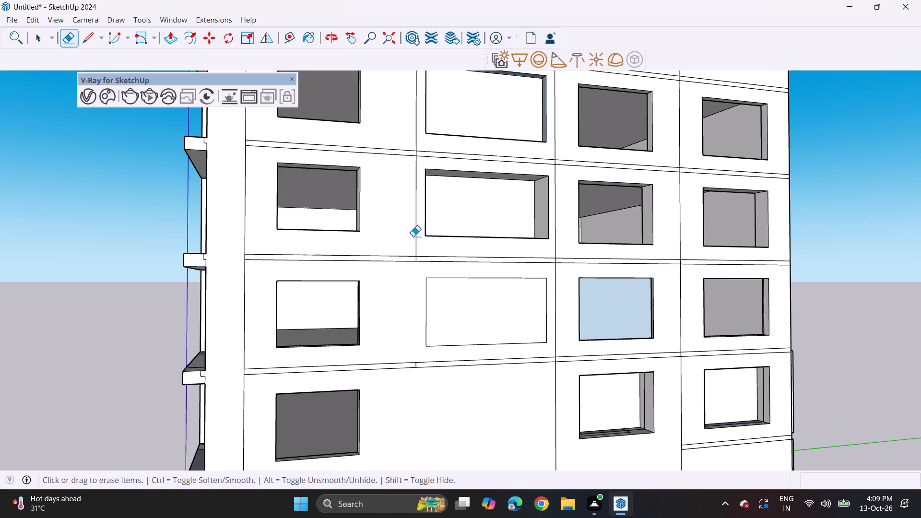
click(413, 236)
drag(421, 231, 415, 239)
shift+middle_drag(413, 191, 412, 296)
click(415, 228)
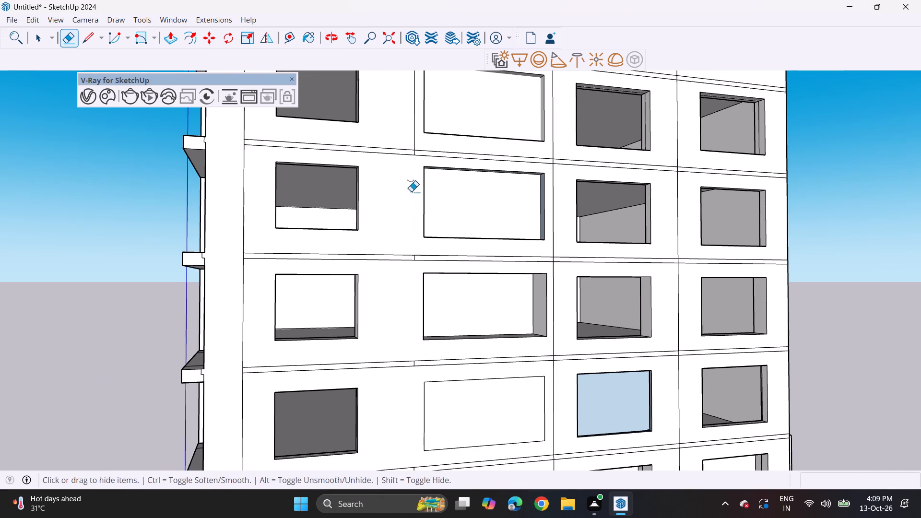
Erase the remaining vertical line segments between the first and second window columns on the upper floors, up to the roof.
shift+middle_drag(411, 191, 411, 306)
click(413, 226)
shift+middle_drag(408, 180, 411, 319)
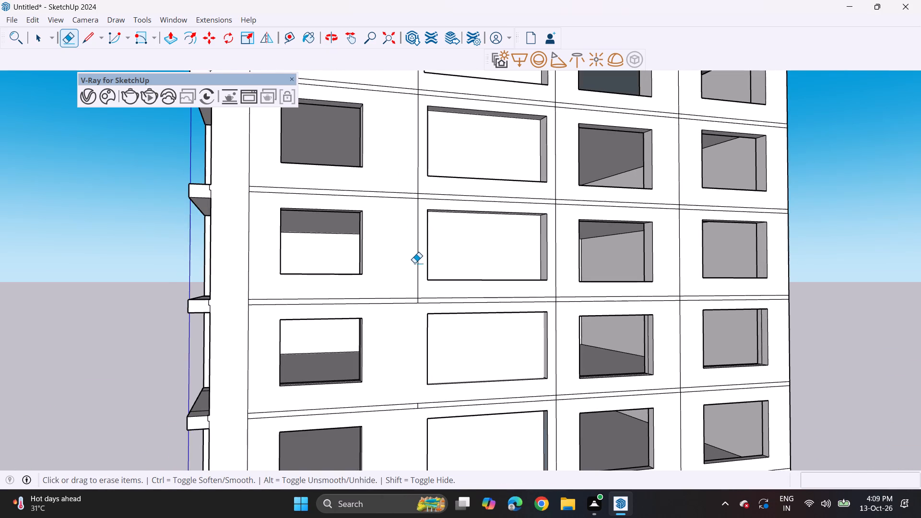
click(416, 252)
click(418, 222)
shift+middle_drag(414, 213, 414, 340)
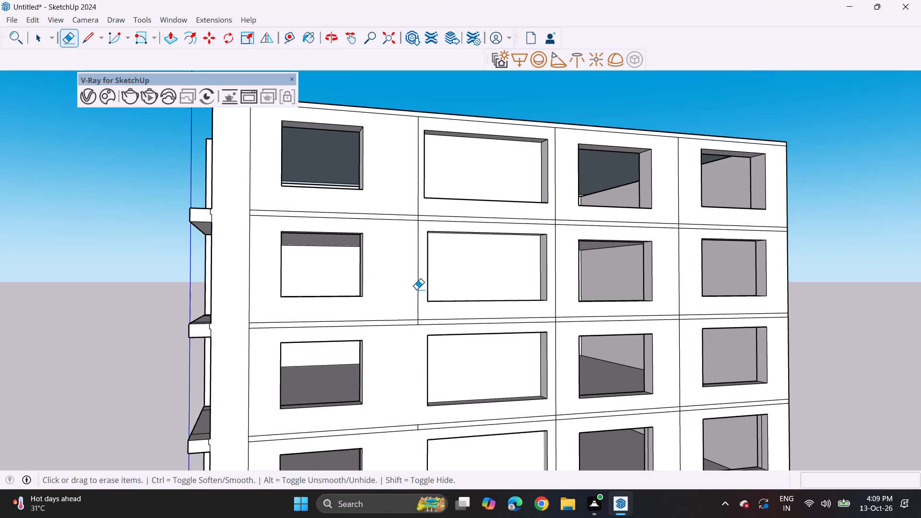
click(416, 289)
shift+middle_click(417, 229)
drag(417, 235, 419, 240)
click(418, 201)
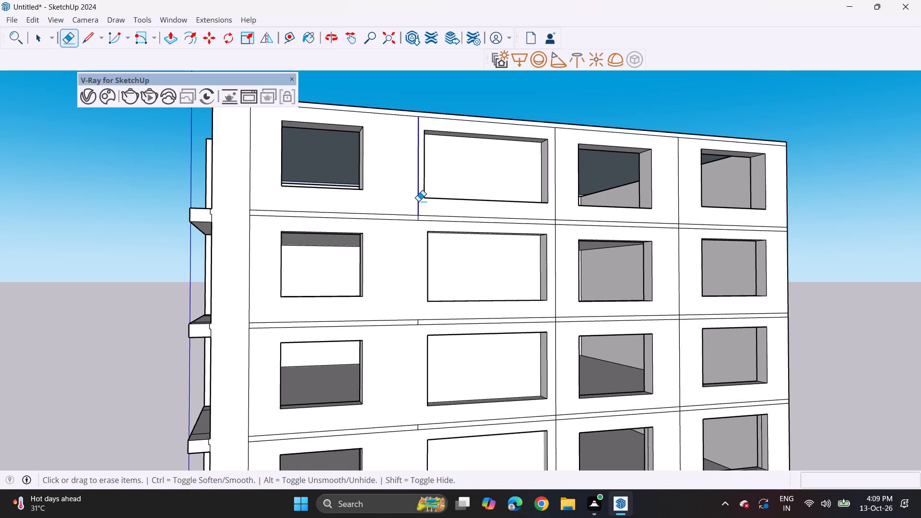
Erase the vertical line segments between the second and third window columns of the side wall on the upper and middle floors.
click(556, 210)
drag(558, 262, 556, 270)
drag(558, 352, 557, 369)
shift+middle_drag(559, 378, 543, 130)
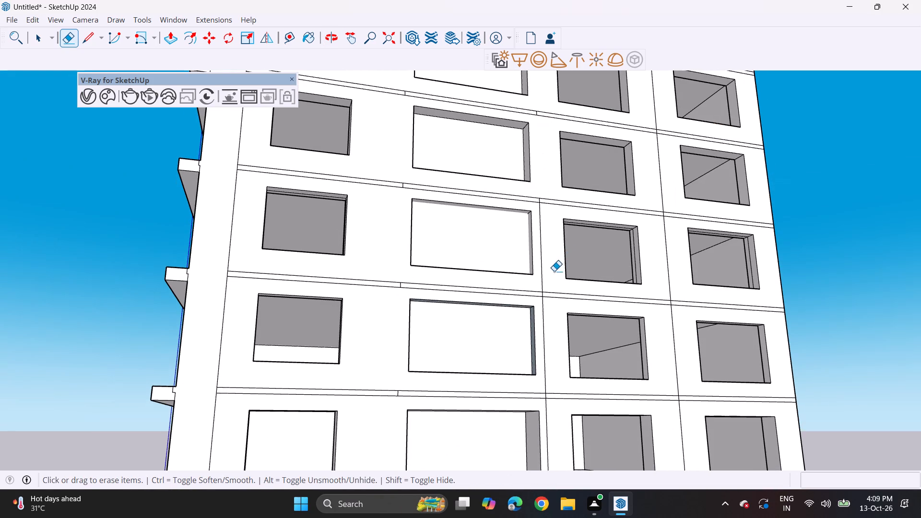
drag(544, 279, 539, 282)
middle_drag(542, 281, 538, 351)
drag(540, 366, 532, 387)
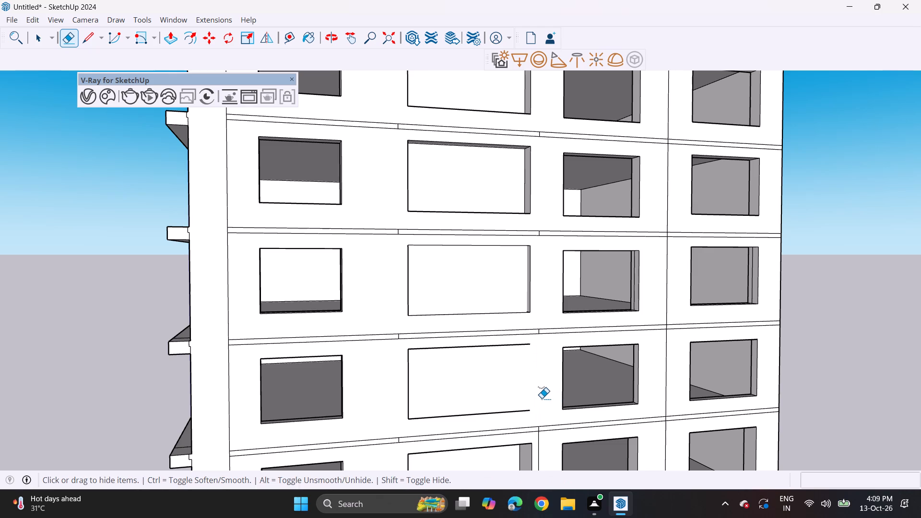
key(ctrl+z)
click(541, 397)
Erase the remaining vertical line segments between the second and third window columns of the side wall, down to the ground floor.
shift+middle_drag(543, 406, 521, 222)
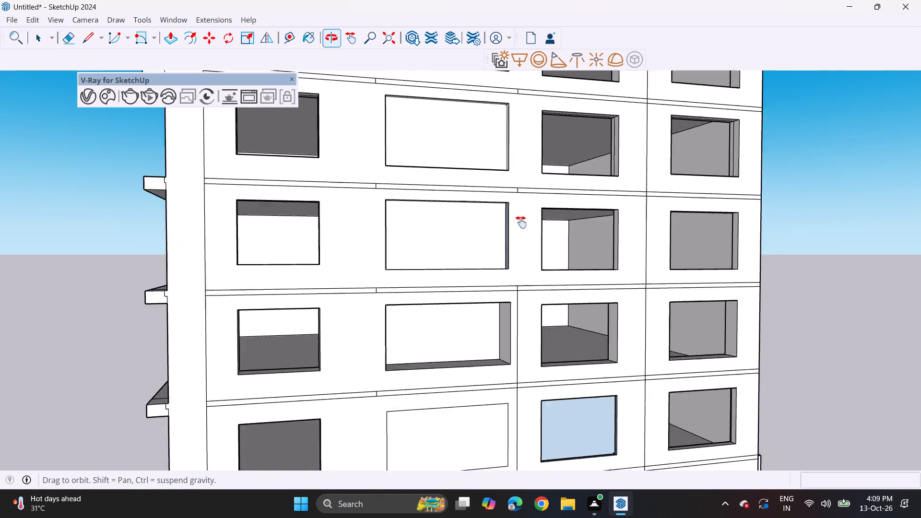
shift+middle_drag(521, 222, 521, 191)
drag(522, 265, 518, 289)
drag(518, 291, 517, 299)
drag(519, 343, 517, 356)
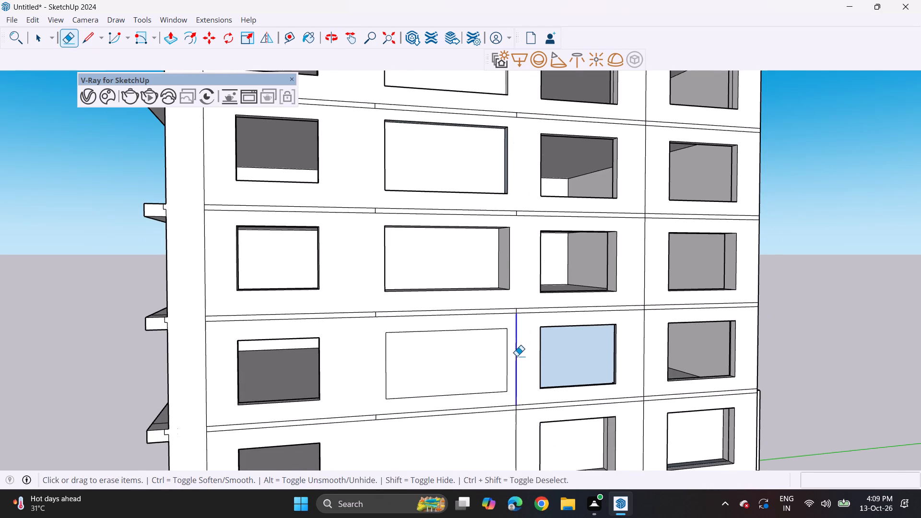
drag(517, 356, 517, 360)
shift+middle_drag(514, 370, 514, 206)
drag(522, 292, 507, 337)
Push the projecting first-floor block on the building's rear wall inward 1' 4 15/16".
scroll(510, 345, down, 3)
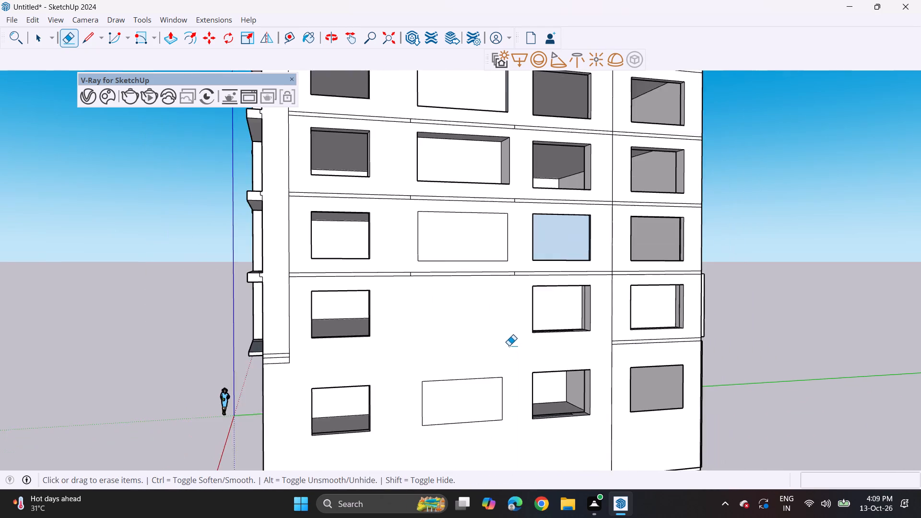
scroll(509, 345, down, 2)
middle_click(558, 385)
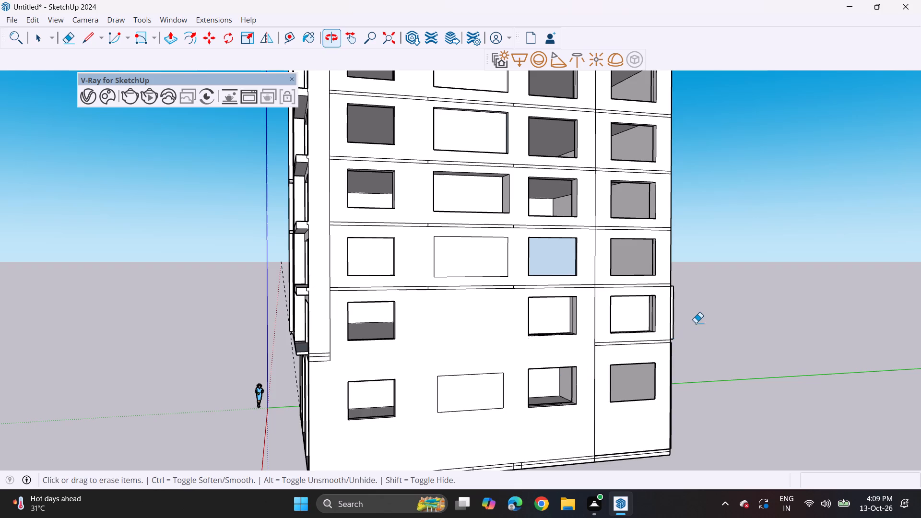
middle_drag(696, 323, 515, 336)
drag(175, 39, 179, 47)
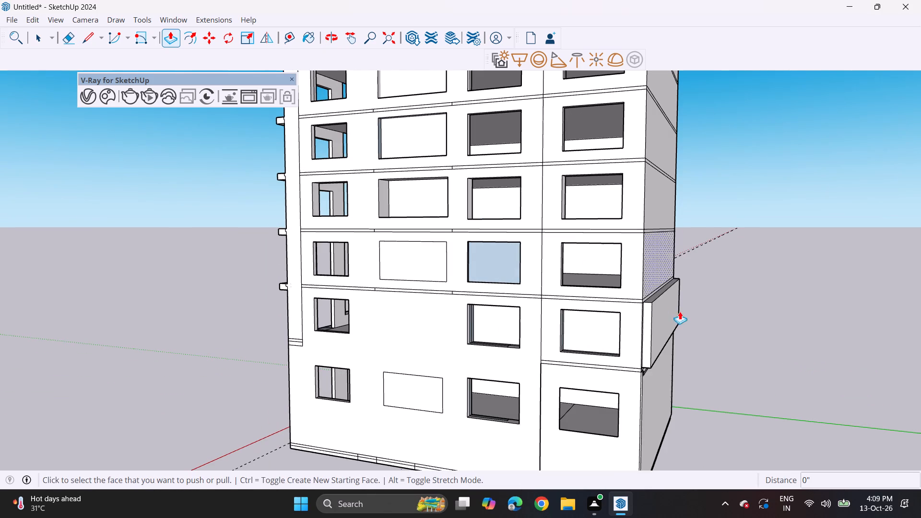
click(663, 326)
click(649, 341)
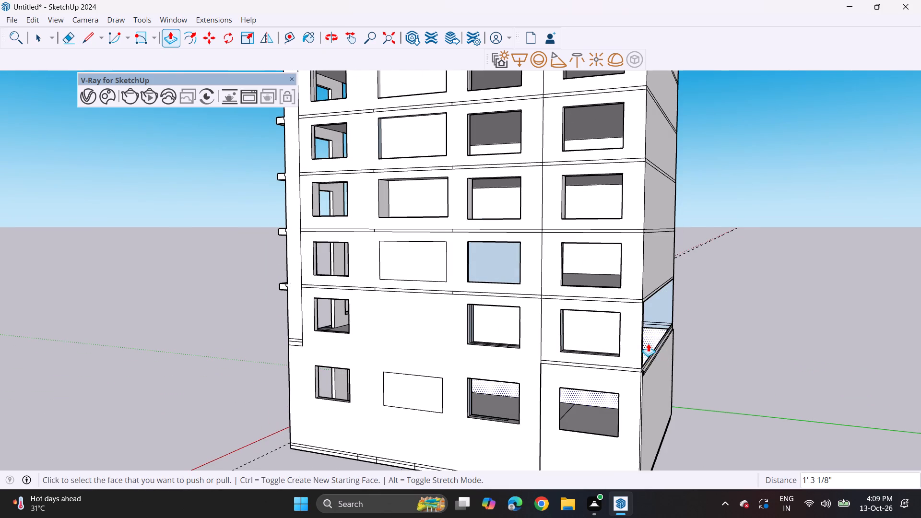
key(ctrl+z)
click(661, 335)
click(662, 331)
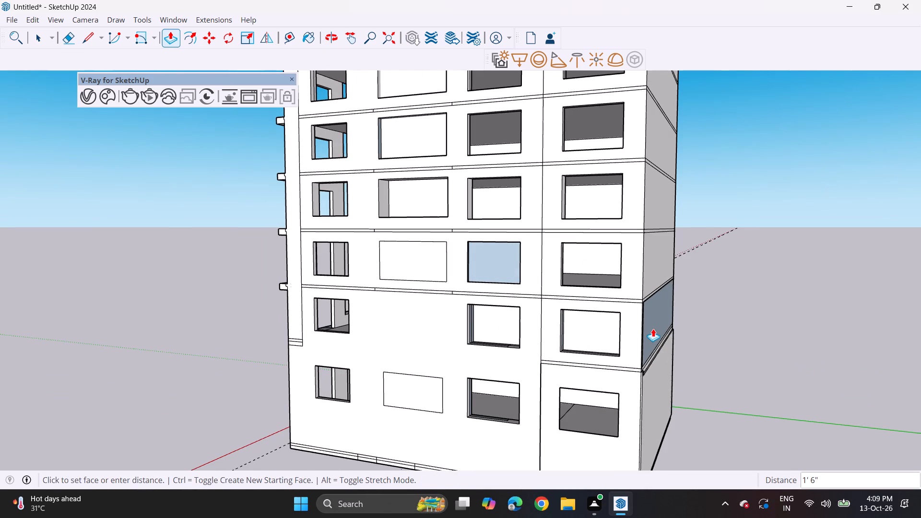
click(653, 330)
Examine the whole building from several angles, checking the front facade and the cleaned-up side wall.
middle_drag(599, 338, 808, 338)
middle_drag(629, 316, 721, 296)
shift+middle_drag(567, 271, 609, 320)
scroll(579, 300, down, 9)
shift+middle_drag(562, 296, 473, 315)
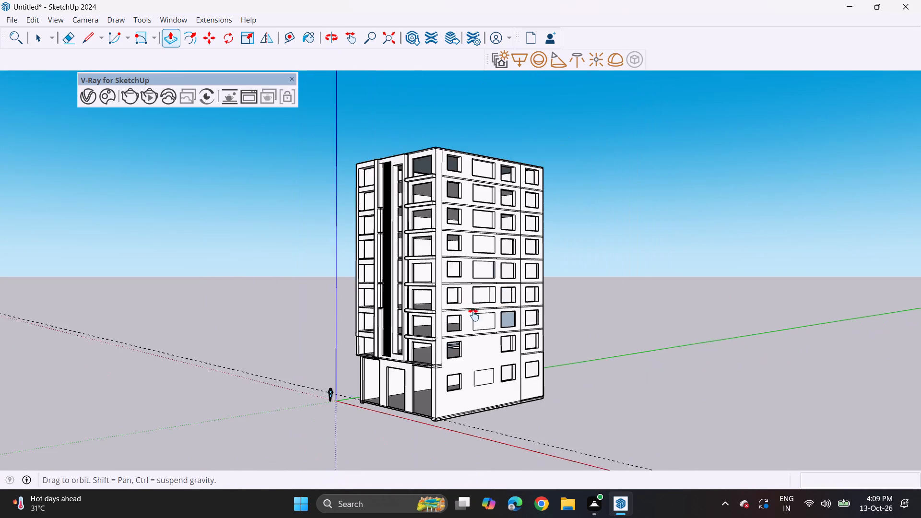
shift+middle_drag(473, 315, 472, 316)
scroll(482, 319, up, 2)
middle_drag(489, 320, 528, 318)
shift+middle_drag(494, 326, 562, 318)
shift+scroll(562, 318, up, 1)
scroll(539, 323, up, 2)
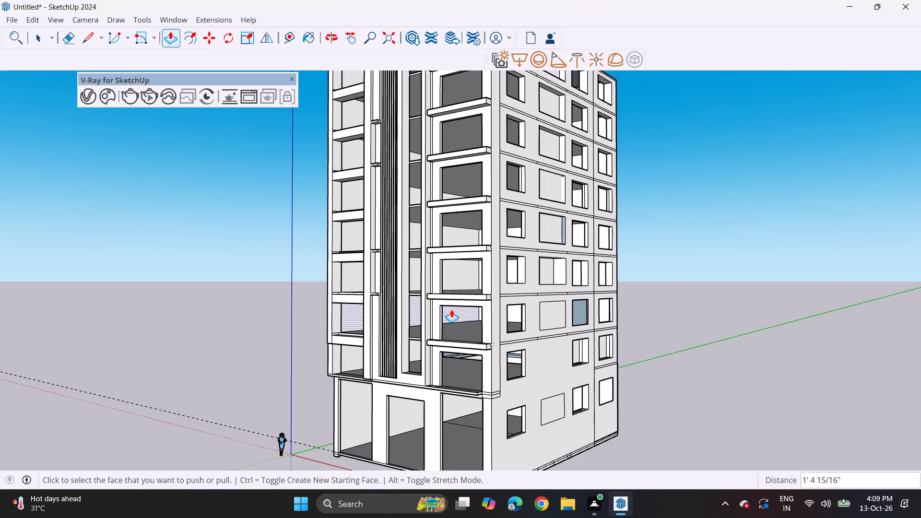
middle_drag(414, 309, 525, 312)
scroll(501, 293, down, 3)
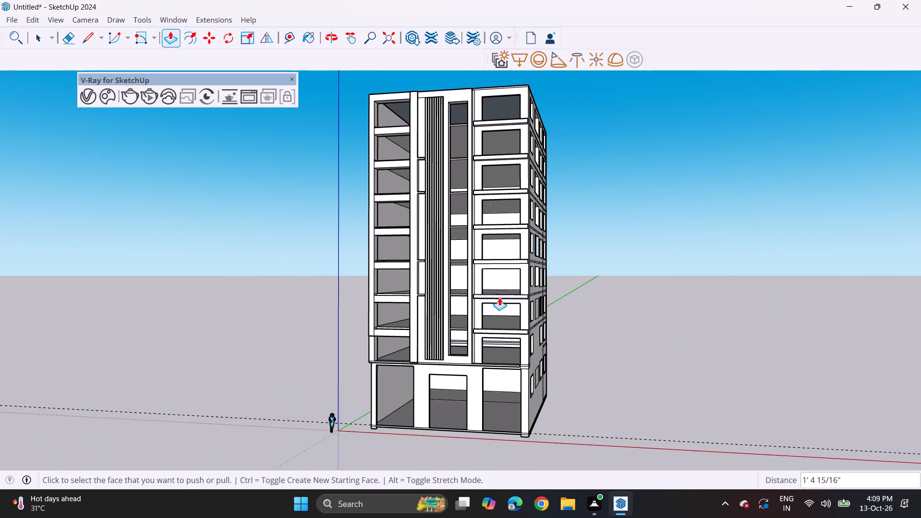
scroll(499, 297, down, 2)
shift+middle_drag(505, 298, 491, 313)
middle_drag(506, 297, 399, 287)
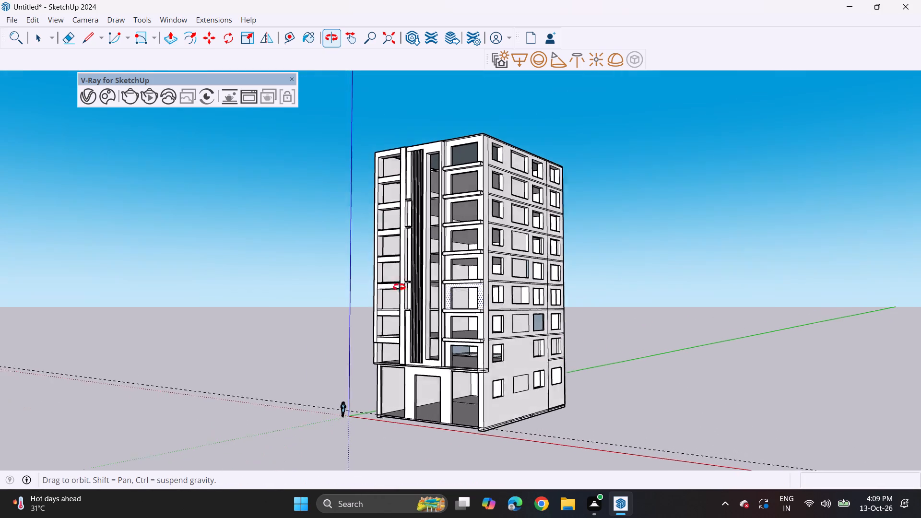
middle_drag(399, 287, 390, 291)
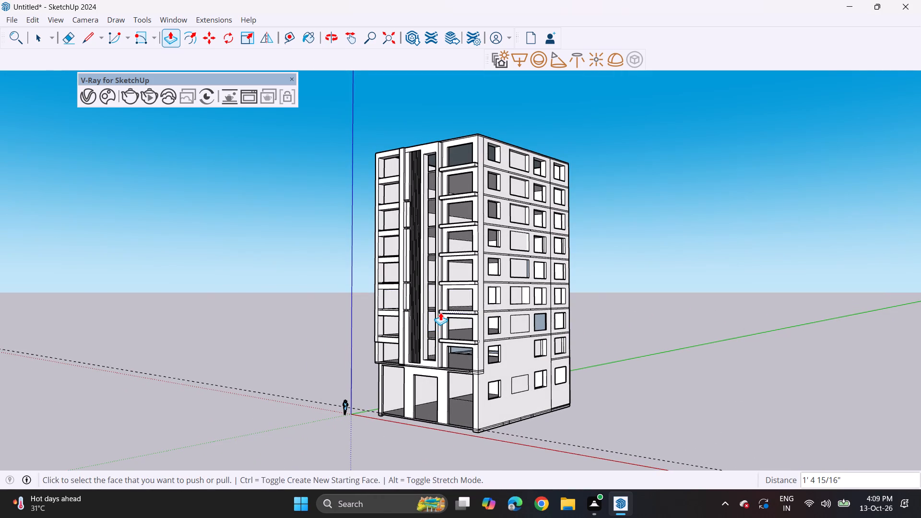
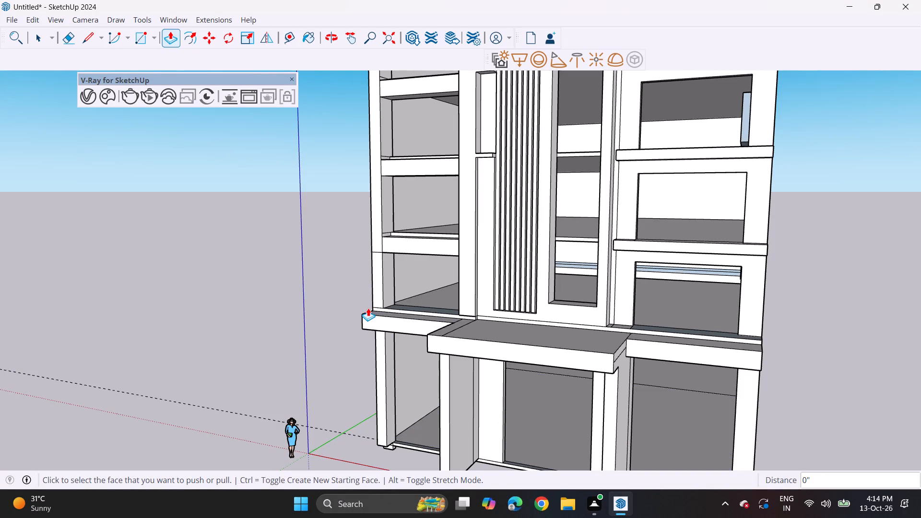
Pull the edge of the lowest balcony slab above the canopy, in the front facade's left bay, outward 2' 9".
scroll(387, 283, down, 3)
shift+middle_drag(420, 256, 391, 329)
middle_drag(443, 345, 448, 324)
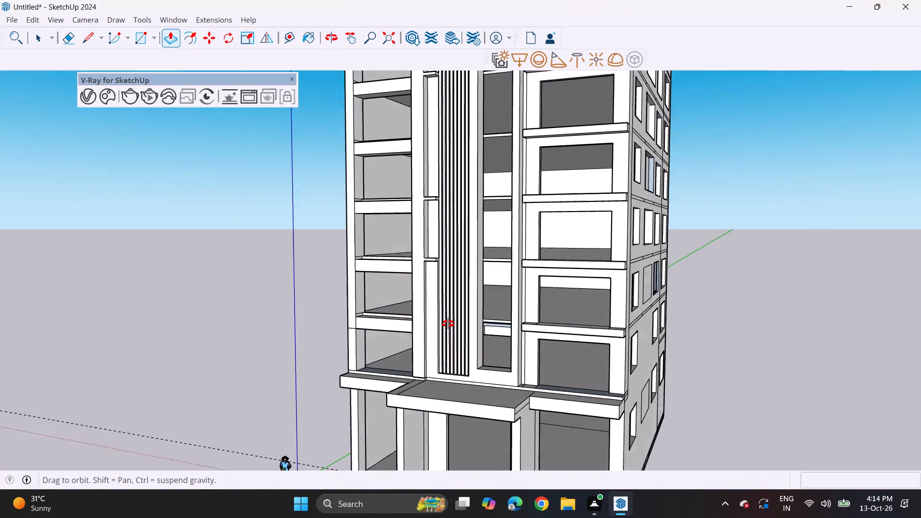
middle_drag(448, 324, 345, 341)
middle_drag(387, 345, 425, 348)
middle_click(422, 351)
scroll(421, 362, up, 2)
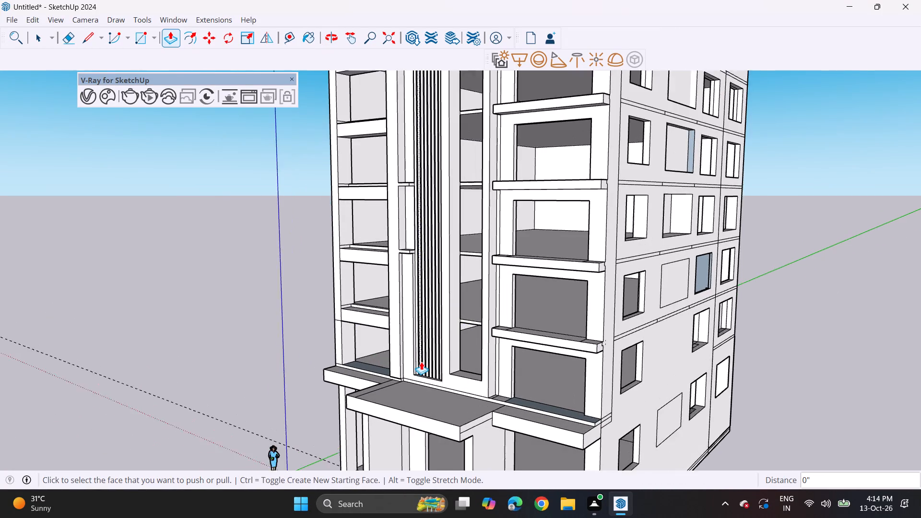
scroll(421, 362, down, 2)
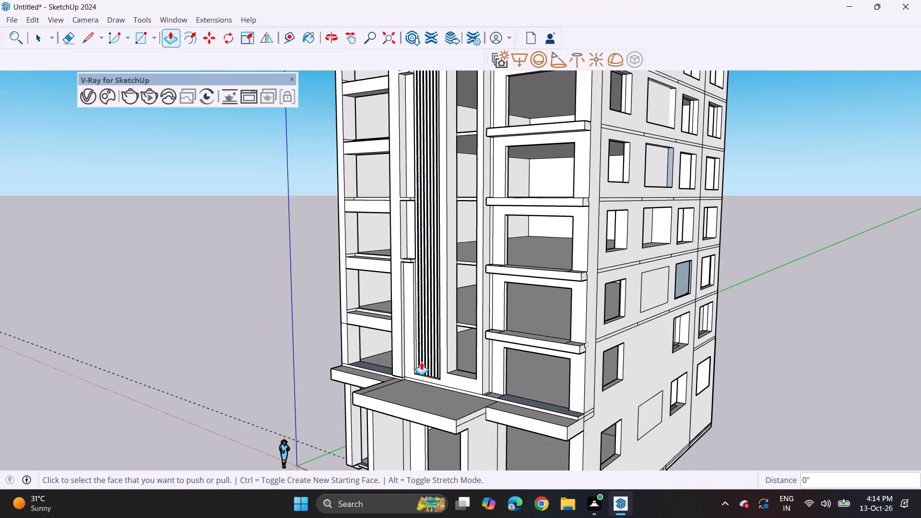
scroll(359, 325, up, 2)
click(366, 320)
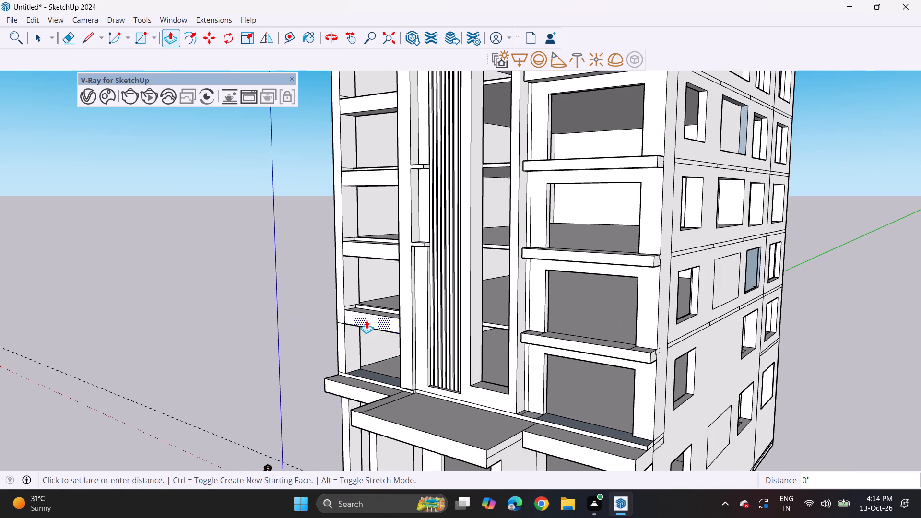
click(339, 383)
Pull the left bay's outer pier outward 11 13/16", first below the extended balcony slab and again above it.
middle_drag(337, 339, 373, 346)
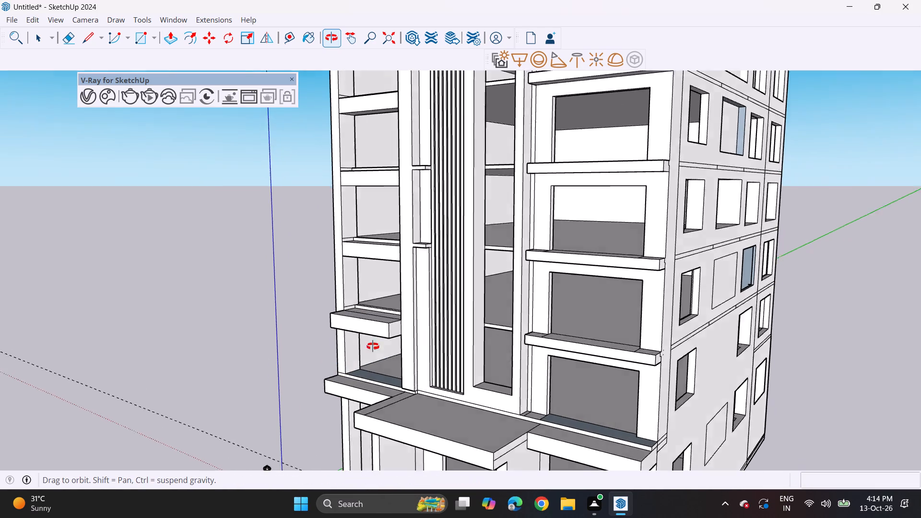
middle_drag(373, 346, 539, 320)
scroll(366, 361, up, 2)
middle_drag(379, 366, 263, 368)
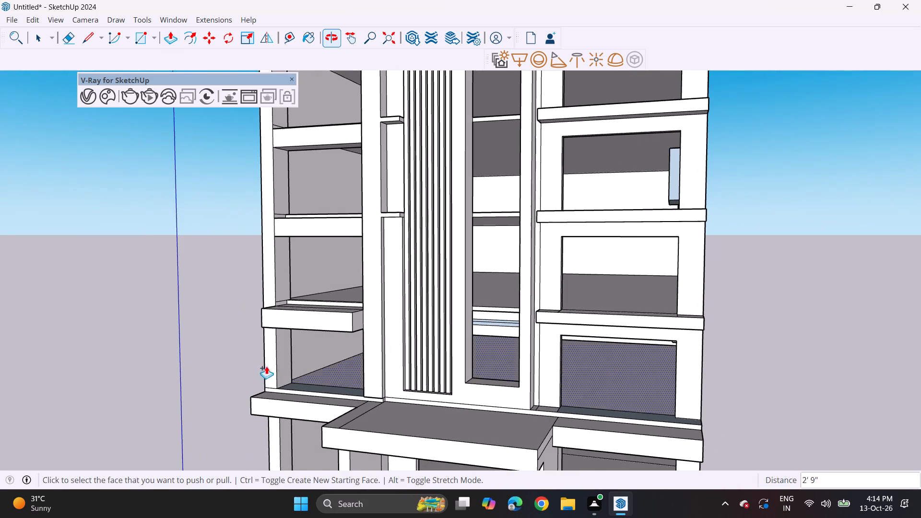
click(274, 361)
click(270, 363)
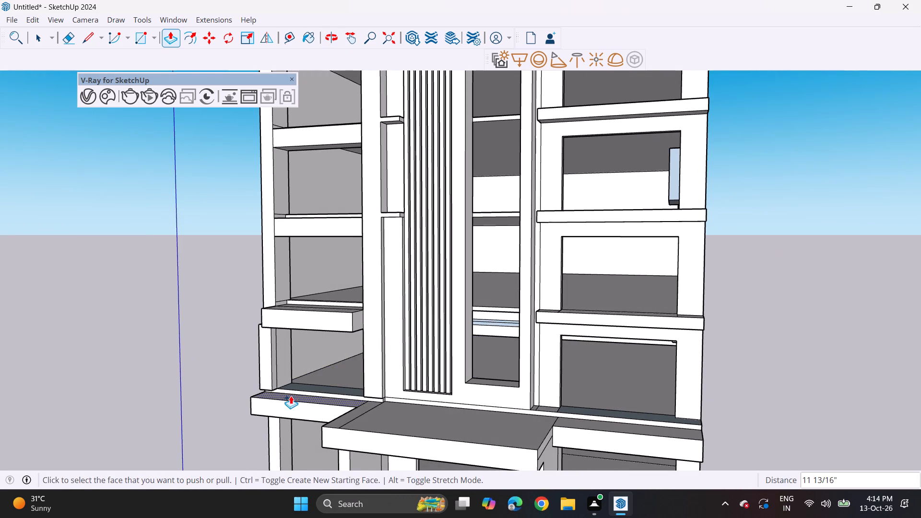
double_click(293, 391)
middle_drag(277, 337, 347, 370)
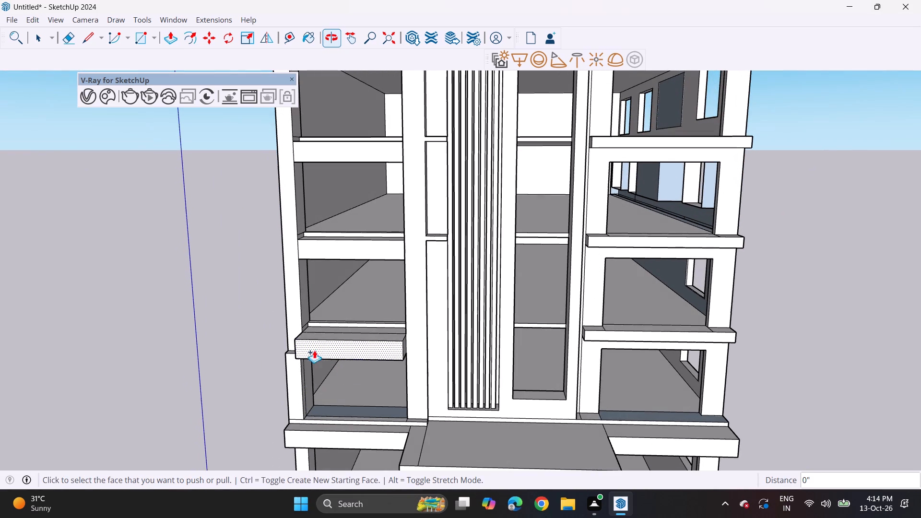
double_click(295, 320)
Pull the second balcony slab edge of the left bay outward 2' 9", flush with the slab below.
middle_drag(343, 314, 311, 309)
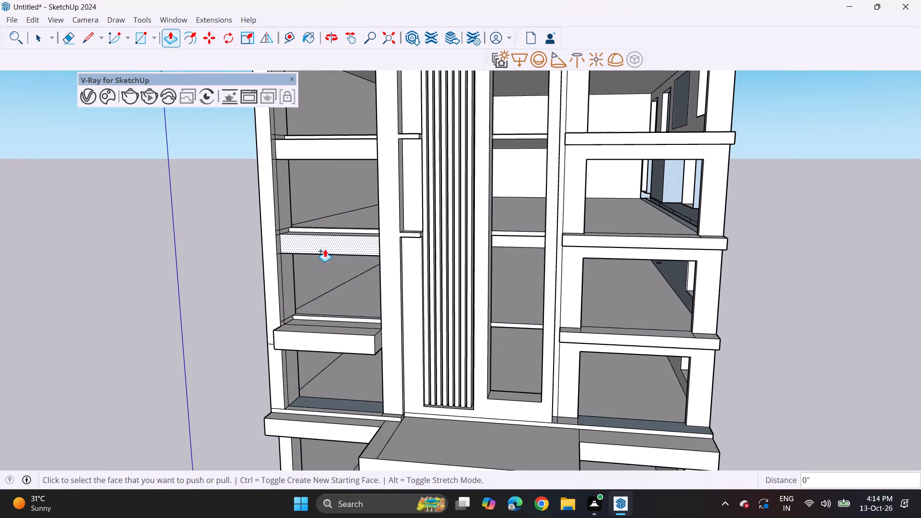
middle_drag(325, 249, 373, 309)
middle_drag(370, 309, 306, 301)
scroll(329, 277, up, 7)
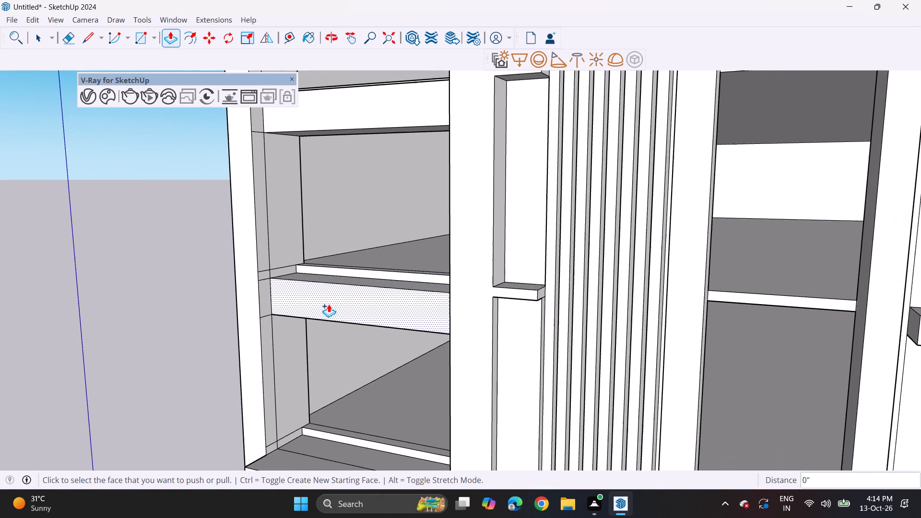
click(330, 304)
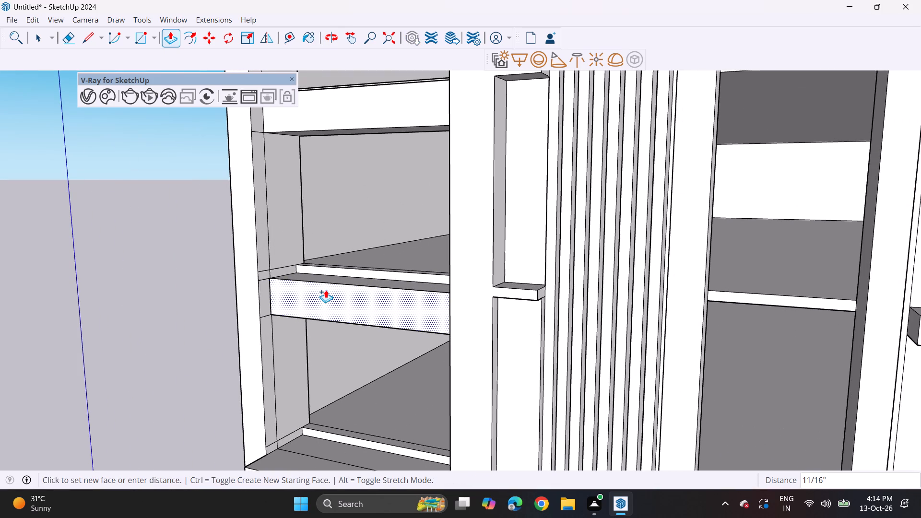
key(Escape)
scroll(339, 327, down, 4)
shift+middle_drag(346, 344, 333, 304)
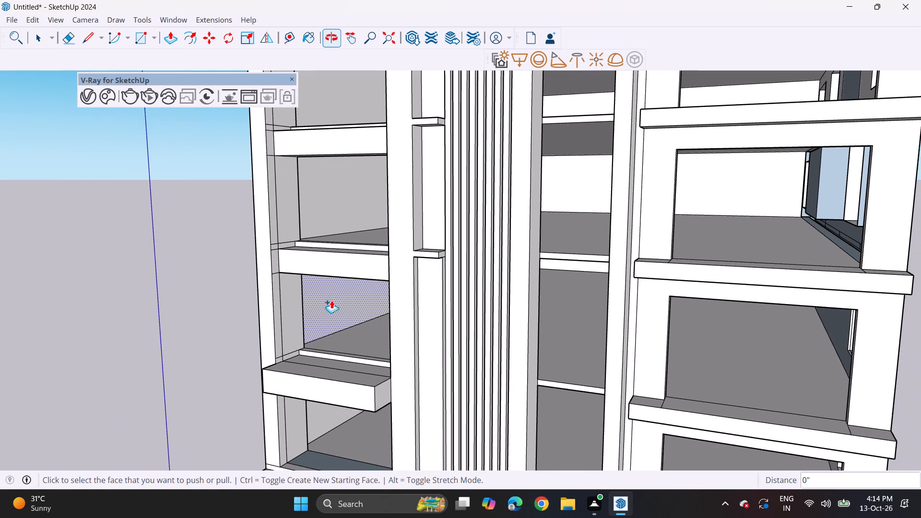
click(335, 256)
click(318, 392)
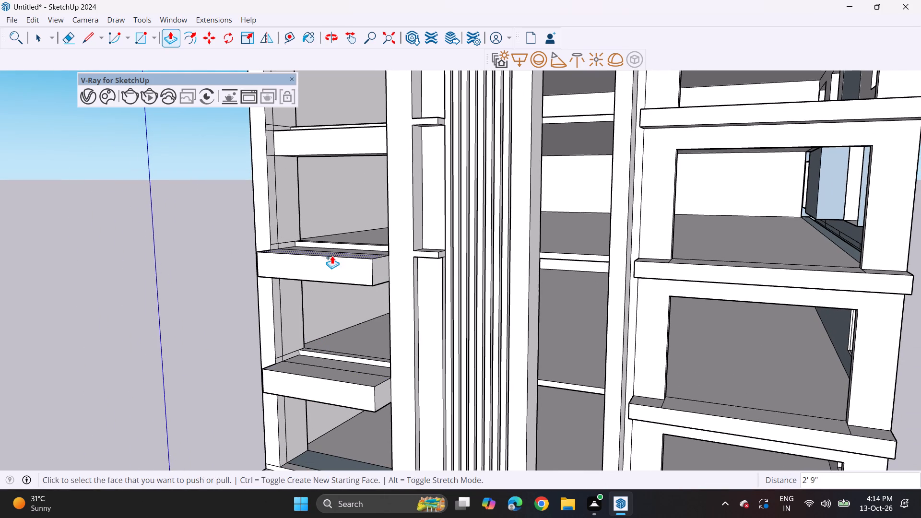
Apply the same 2' 9" outward pull to the left bay's third to seventh balcony slab edges, up to the top floor.
shift+middle_drag(304, 148, 336, 269)
double_click(352, 273)
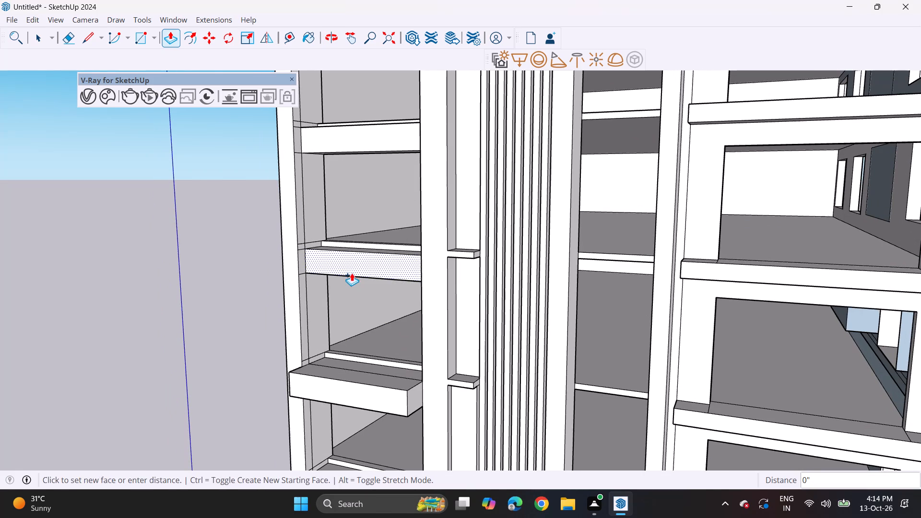
double_click(343, 142)
middle_drag(348, 134, 348, 263)
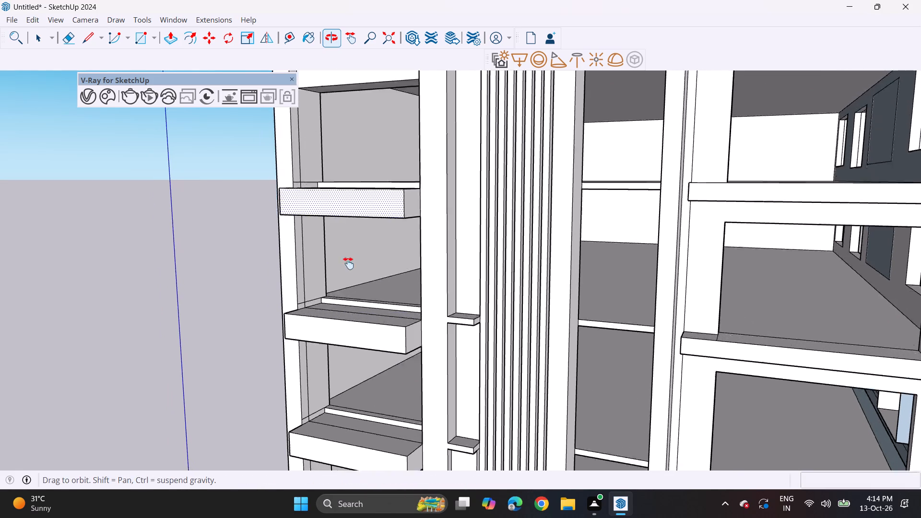
middle_drag(348, 263, 349, 317)
double_click(354, 178)
middle_drag(355, 146, 356, 291)
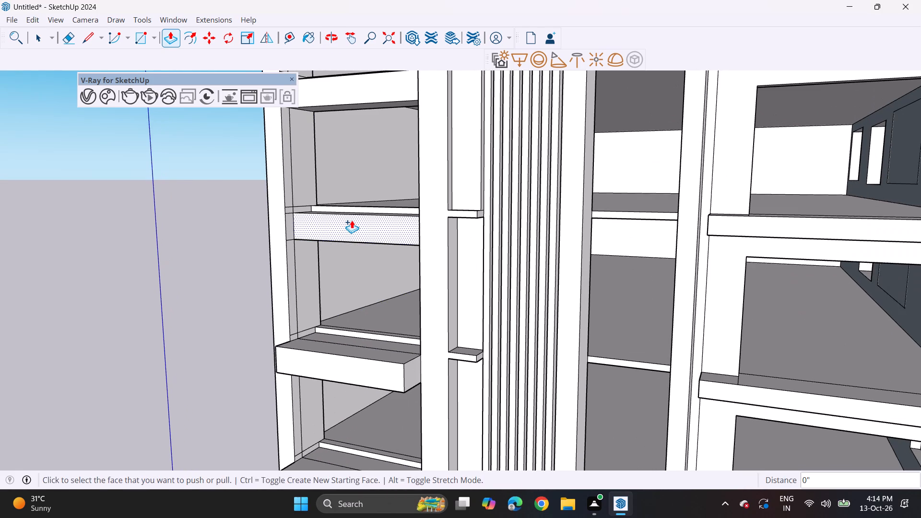
double_click(352, 220)
shift+middle_drag(365, 224, 367, 327)
scroll(366, 323, up, 1)
double_click(374, 165)
shift+middle_drag(376, 145, 376, 305)
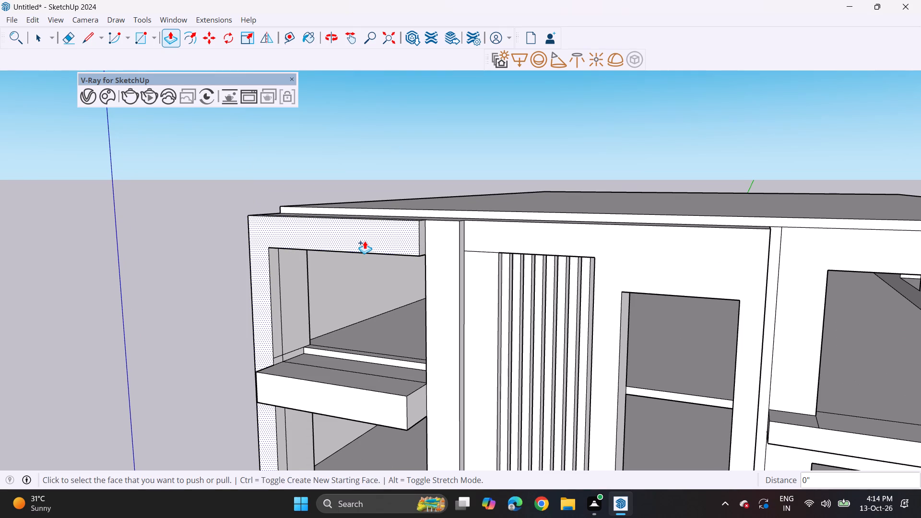
Pull the underside of the right bay's first band above the canopy down about 1' 5 7/8", matching the left bay's slab.
scroll(376, 313, down, 7)
middle_drag(396, 363, 345, 195)
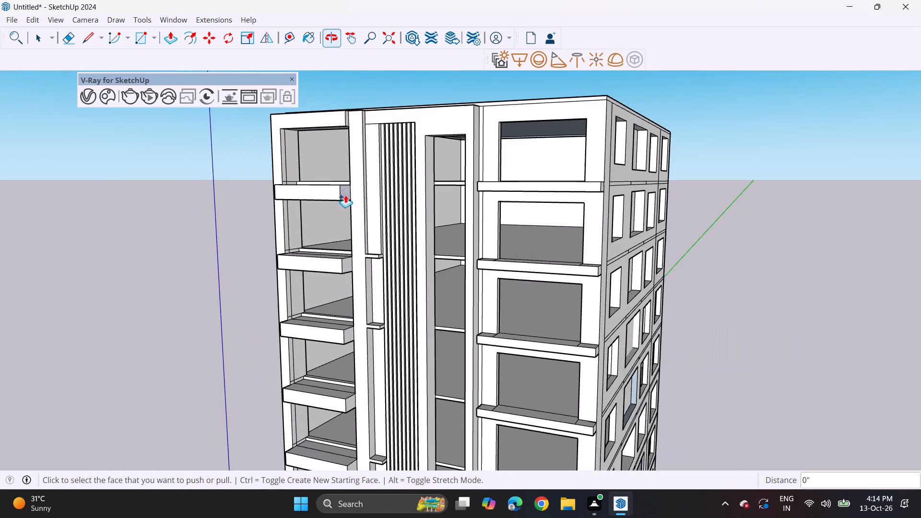
scroll(353, 238, down, 4)
middle_drag(359, 311, 344, 224)
scroll(344, 235, down, 3)
middle_drag(368, 301, 353, 263)
middle_drag(354, 275, 358, 306)
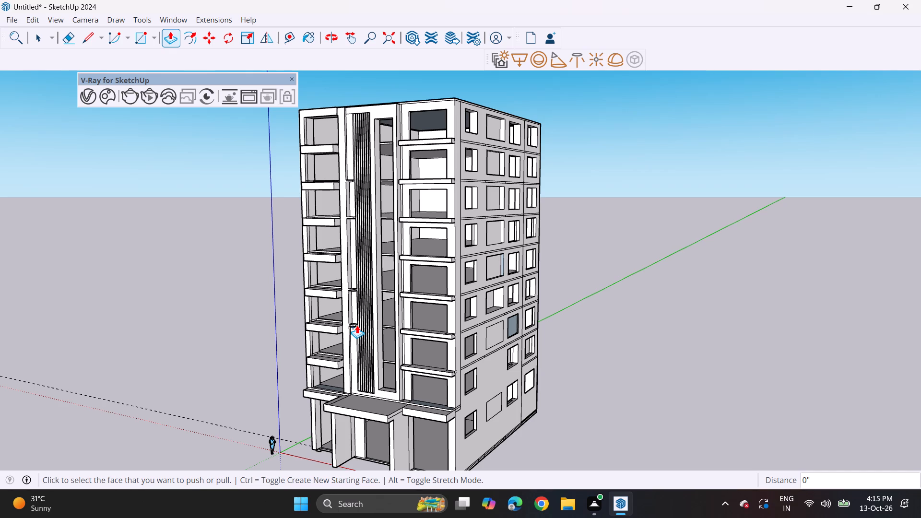
middle_drag(533, 446, 572, 351)
scroll(431, 370, up, 2)
middle_drag(425, 339, 507, 282)
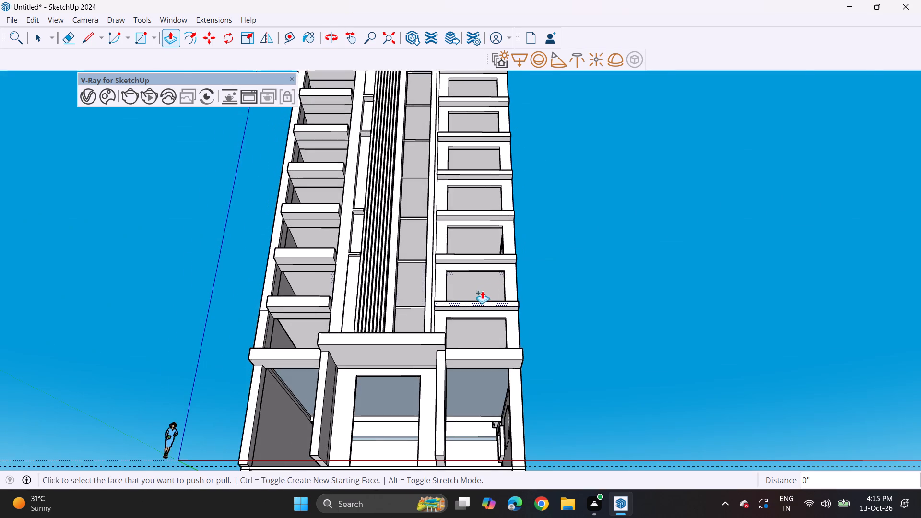
scroll(456, 302, up, 6)
click(435, 309)
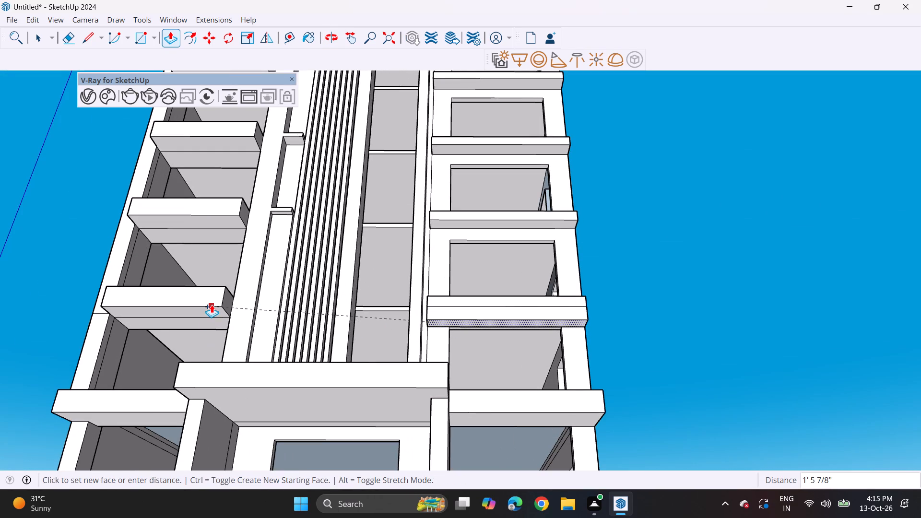
click(212, 305)
middle_drag(450, 306, 385, 409)
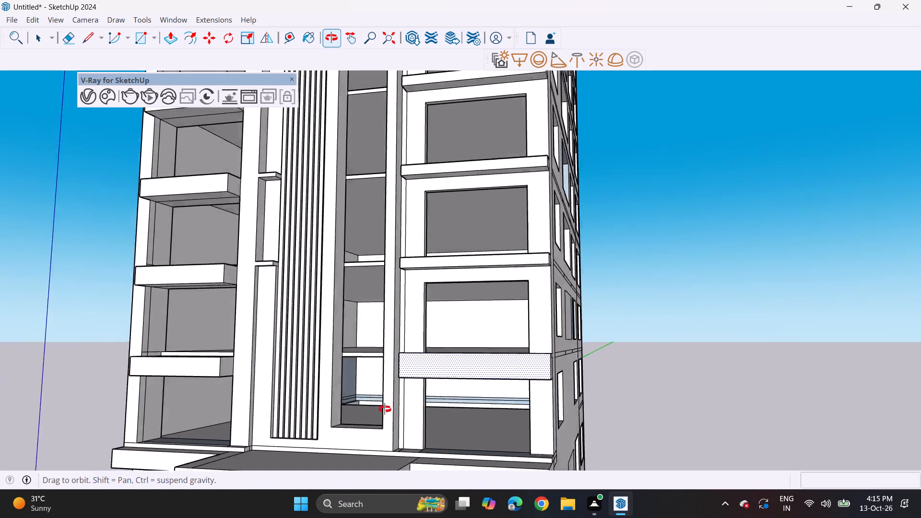
middle_drag(385, 409, 379, 416)
Pull the front faces of the right bay's first and second bands outward 3' 3 1/16", in line with the left balconies.
middle_drag(416, 364, 282, 402)
click(347, 391)
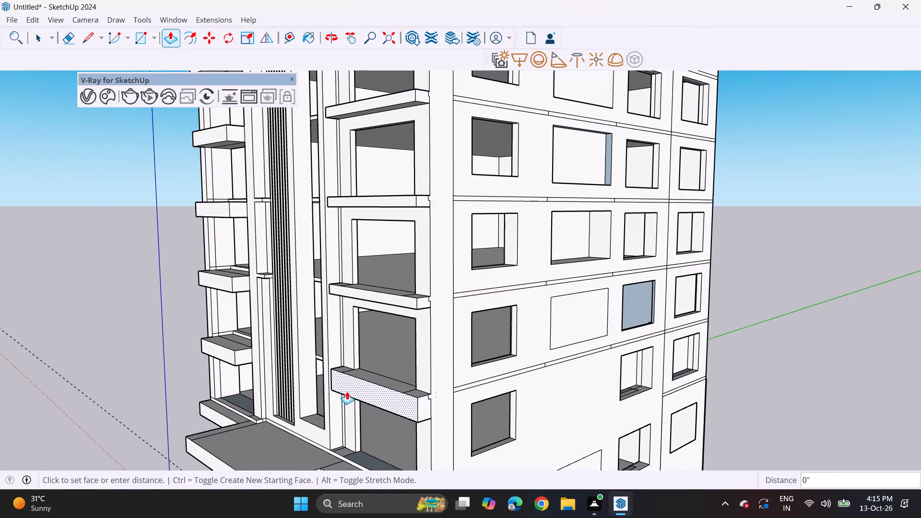
click(235, 350)
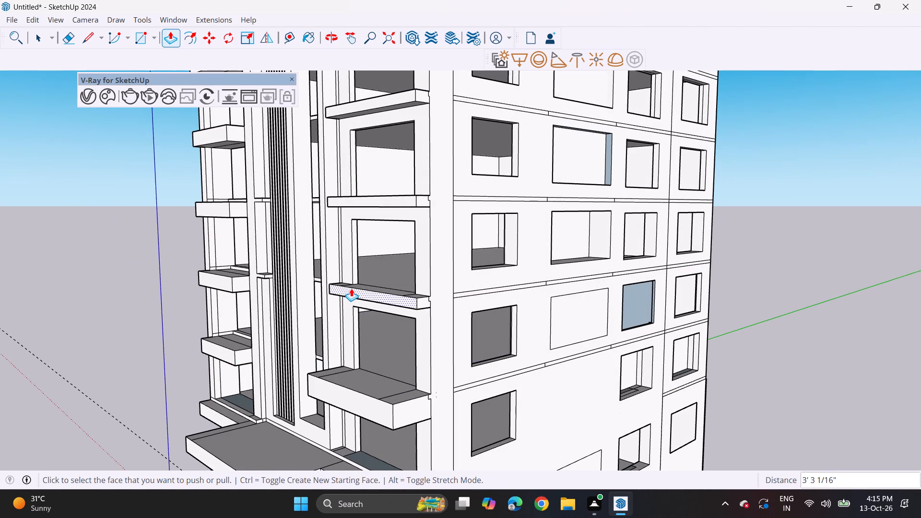
double_click(351, 288)
Deepen the right bay's second and third bands by pulling their undersides down by the repeated Push/Pull distance.
middle_drag(334, 298, 388, 206)
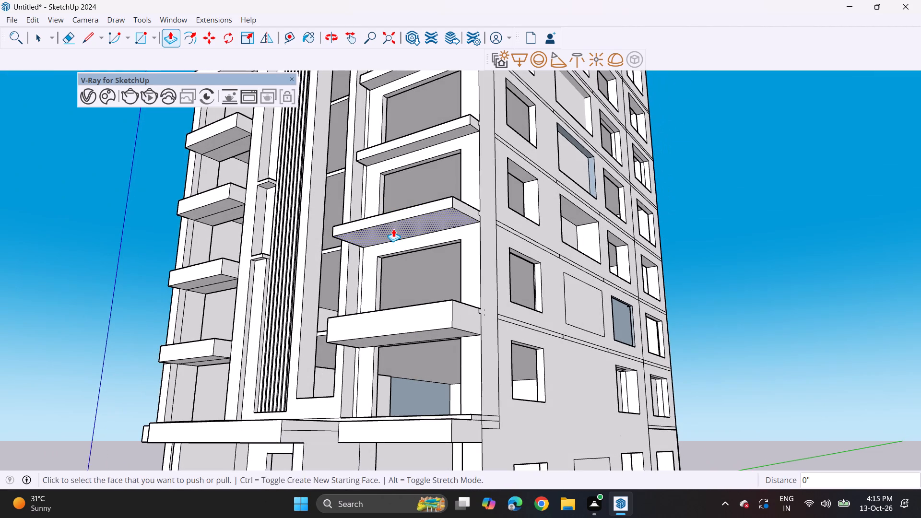
double_click(393, 229)
middle_drag(406, 224, 512, 279)
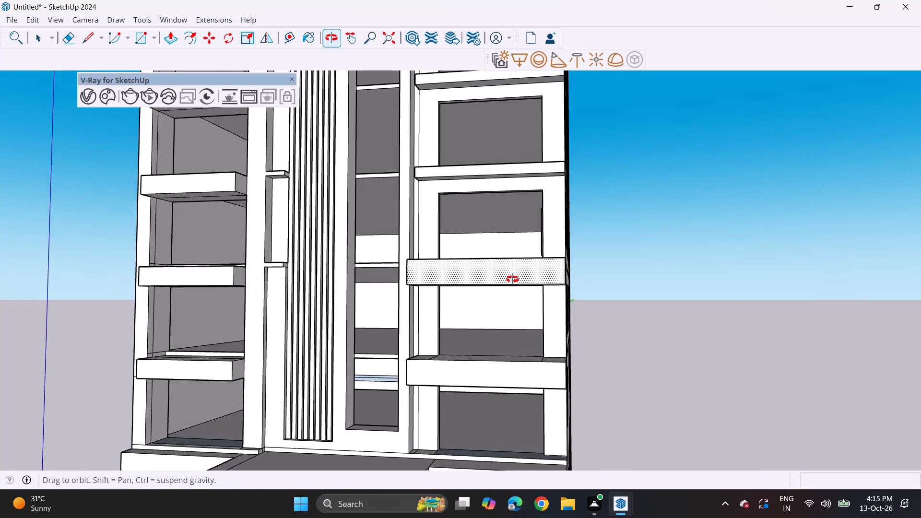
middle_drag(512, 279, 447, 306)
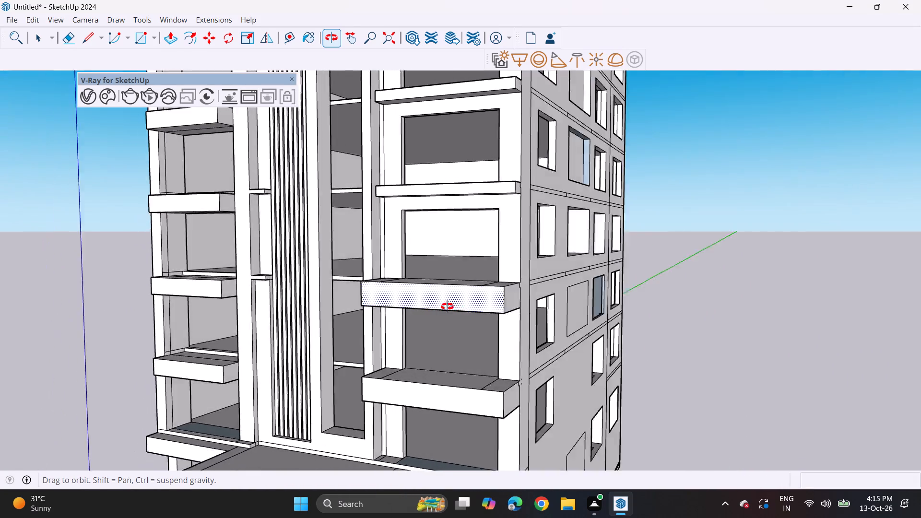
middle_drag(447, 306, 362, 293)
middle_drag(369, 205, 367, 174)
double_click(367, 171)
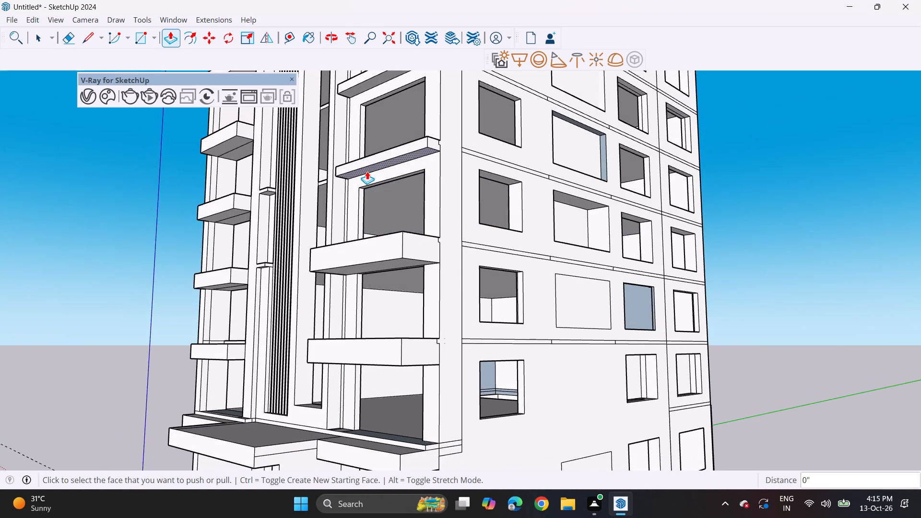
Pull the front faces of the right bay's third and fourth bands outward, flush with the left bay's balcony slabs.
middle_drag(364, 167, 376, 206)
click(372, 189)
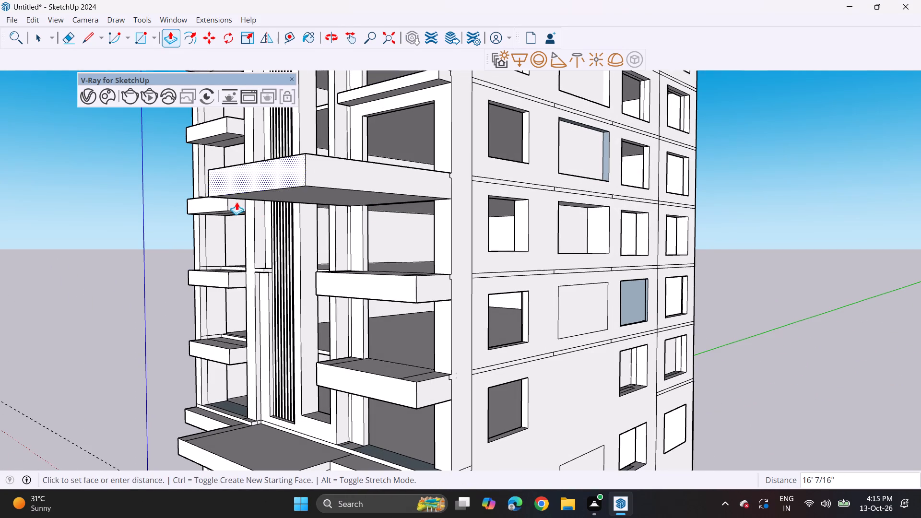
click(228, 205)
middle_drag(347, 162, 367, 247)
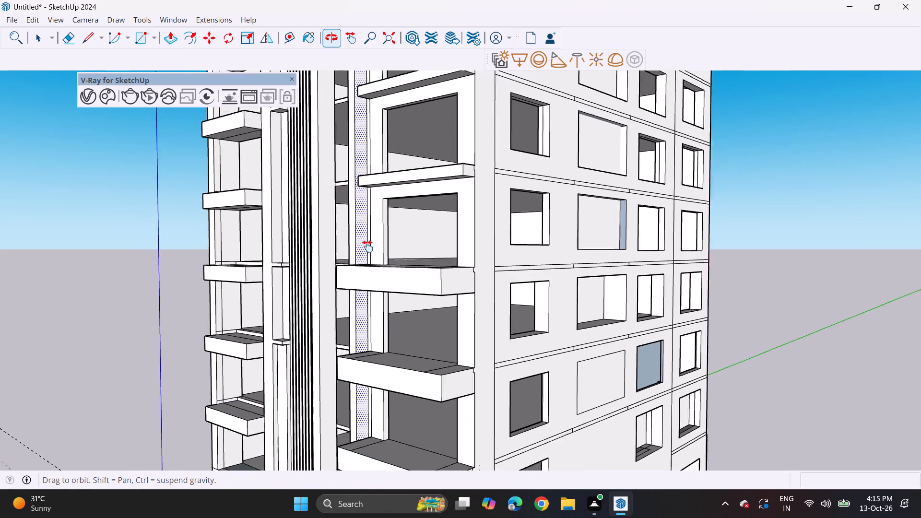
middle_drag(367, 247, 387, 306)
click(412, 248)
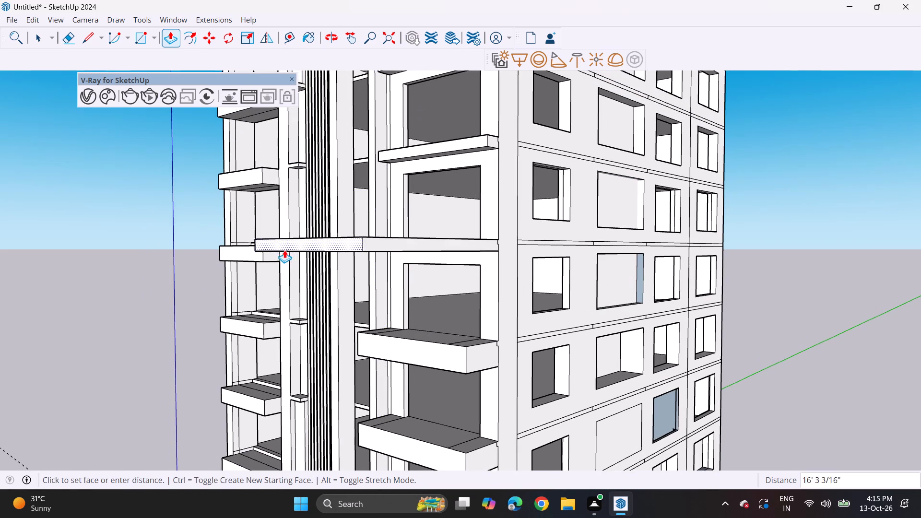
click(265, 259)
Deepen the right bay's fourth and fifth bands by pulling their undersides down by the repeated Push/Pull distance.
middle_drag(379, 256, 379, 199)
double_click(402, 203)
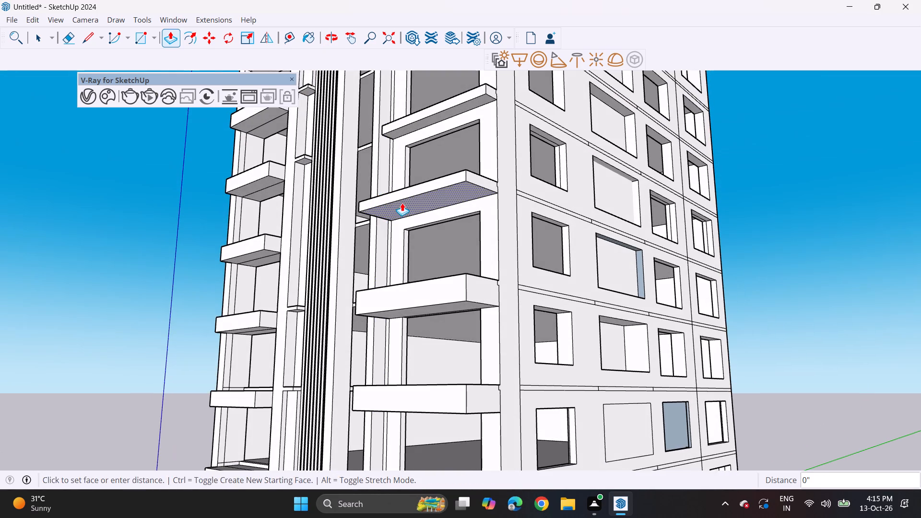
shift+middle_drag(407, 190, 412, 238)
middle_drag(416, 249, 429, 281)
middle_drag(434, 183, 405, 131)
double_click(419, 155)
Pull the front face of the right bay's fifth band outward 3' 3 1/16", flush with the left bay's balcony slabs.
middle_drag(422, 160, 428, 193)
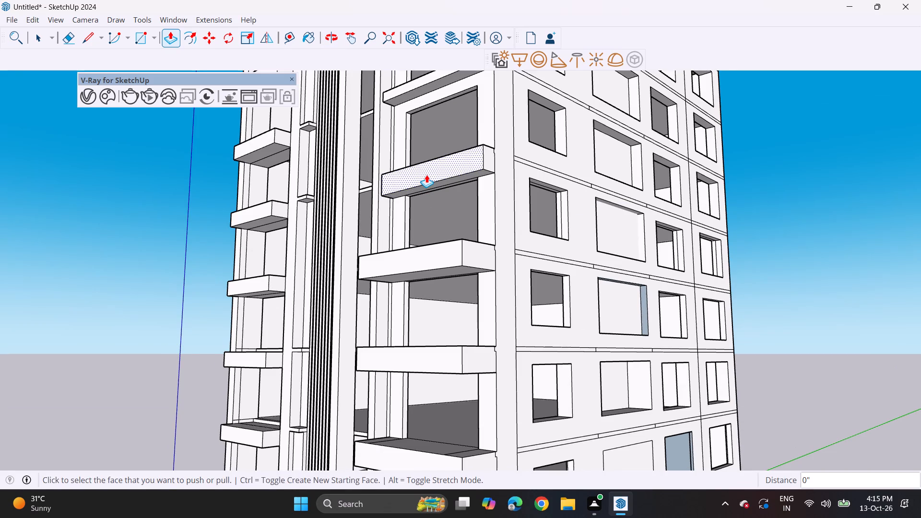
click(426, 175)
drag(265, 213, 271, 211)
shift+middle_drag(385, 166, 388, 240)
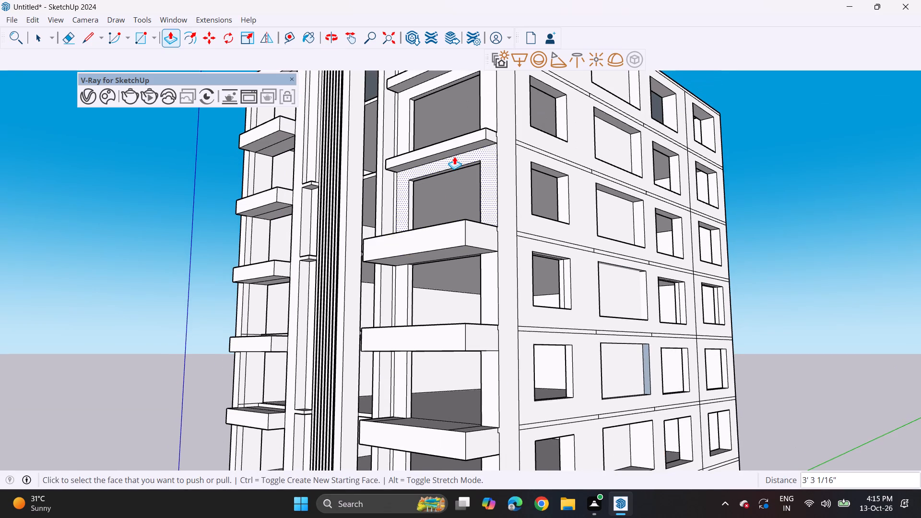
Deepen the right bay's two uppermost bands downward and pull their front faces outward, flush with the left bay's balcony slabs.
middle_drag(449, 140, 445, 130)
double_click(448, 145)
double_click(446, 141)
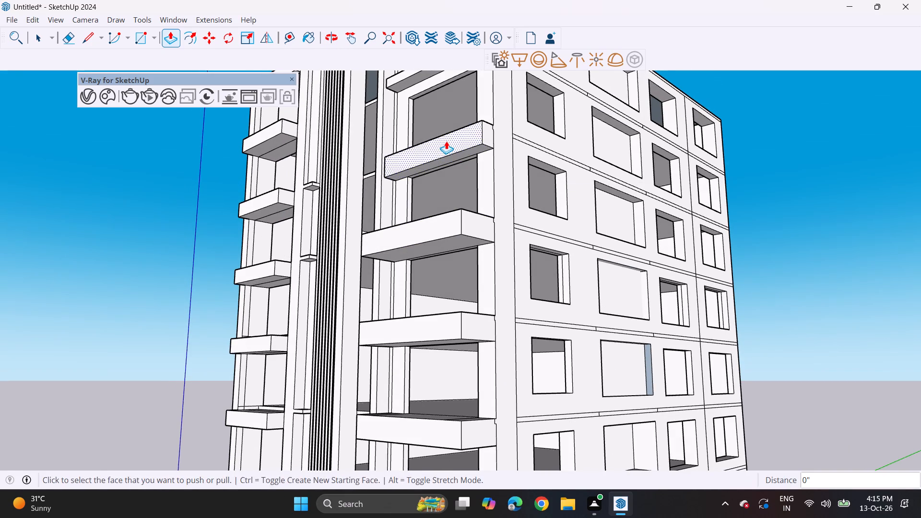
shift+middle_drag(446, 138, 448, 267)
double_click(457, 173)
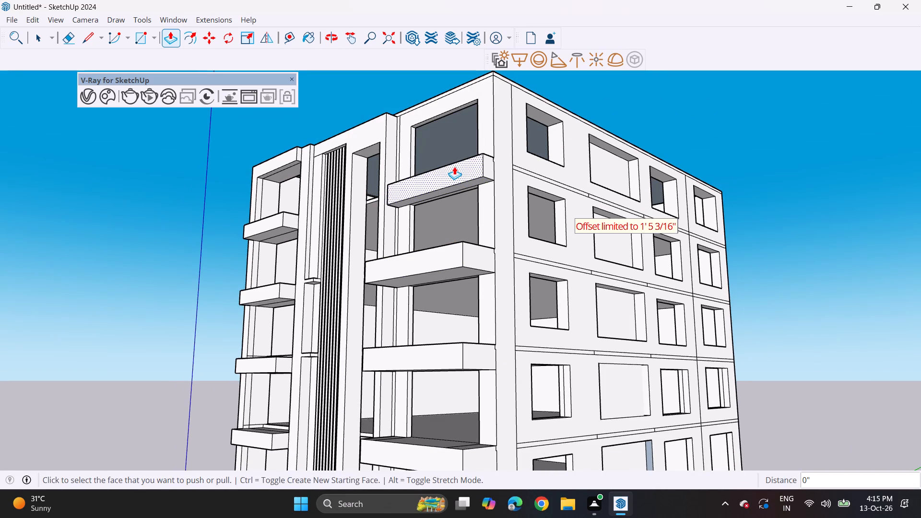
double_click(454, 165)
Examine both bays' balcony slabs, the side wall and the entrance level from several angles.
middle_drag(439, 175, 549, 218)
scroll(532, 224, down, 5)
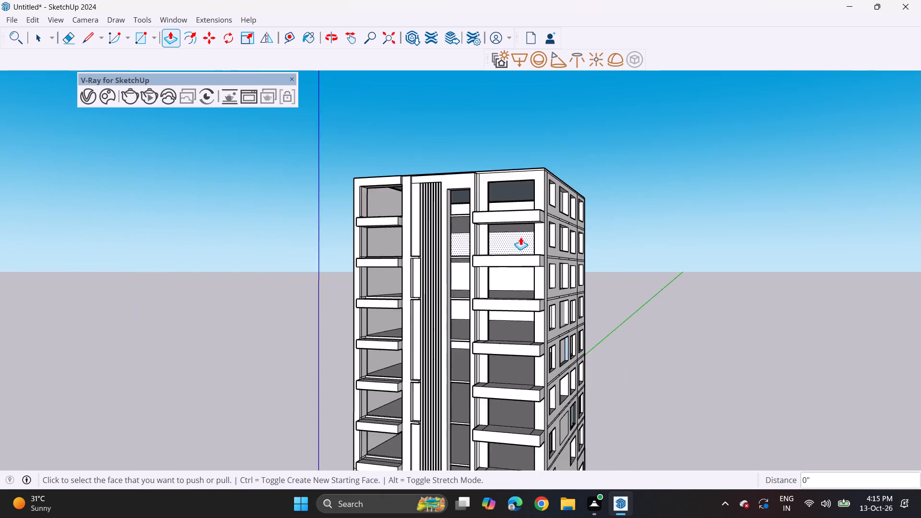
scroll(520, 237, down, 2)
middle_drag(569, 281, 570, 287)
middle_drag(481, 407, 537, 399)
shift+middle_drag(537, 411, 483, 358)
middle_drag(472, 353, 500, 377)
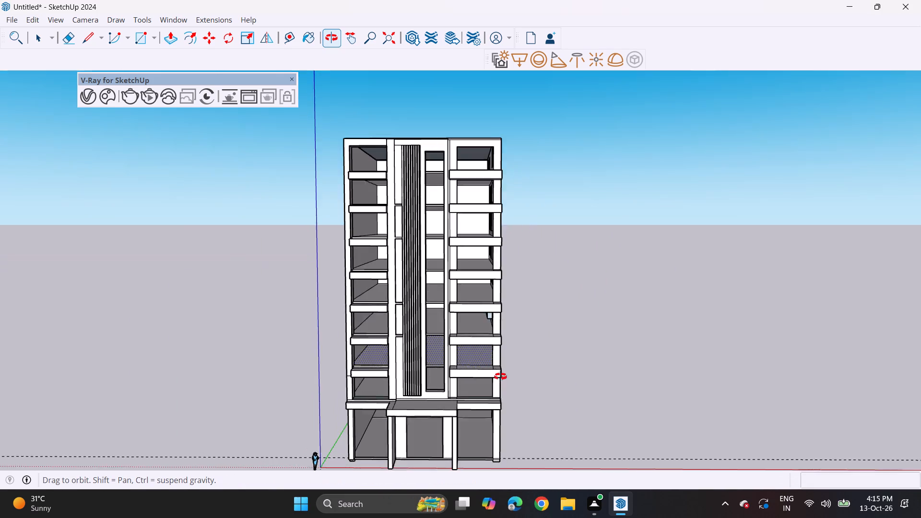
middle_drag(500, 377, 409, 347)
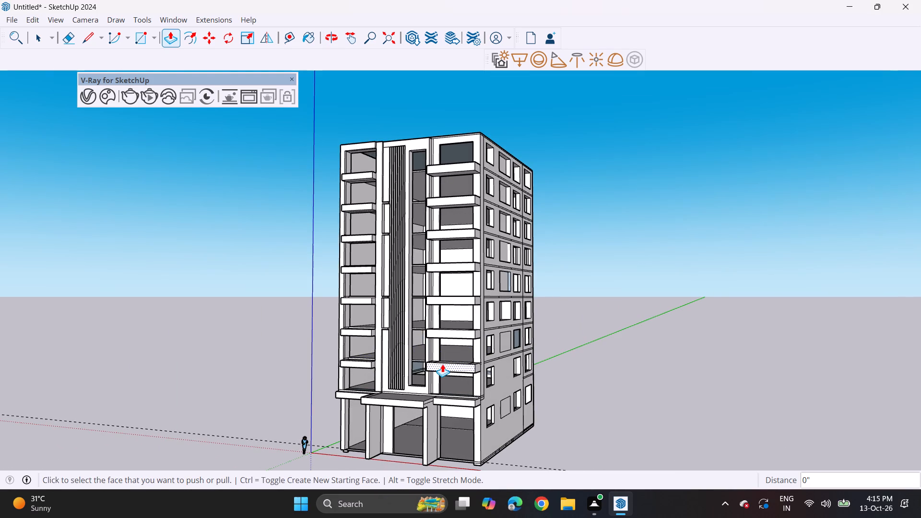
scroll(480, 377, up, 6)
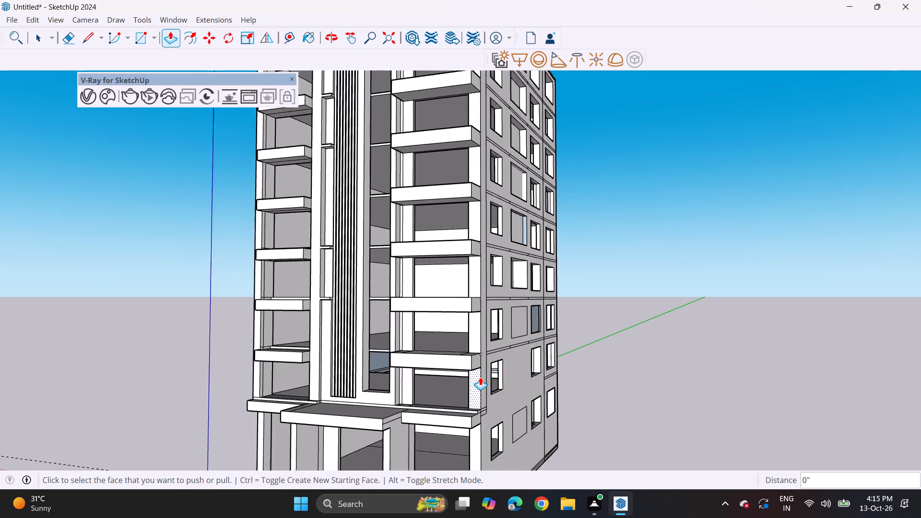
scroll(480, 377, down, 3)
middle_drag(487, 419, 266, 412)
middle_drag(362, 379, 541, 390)
middle_drag(425, 378, 528, 377)
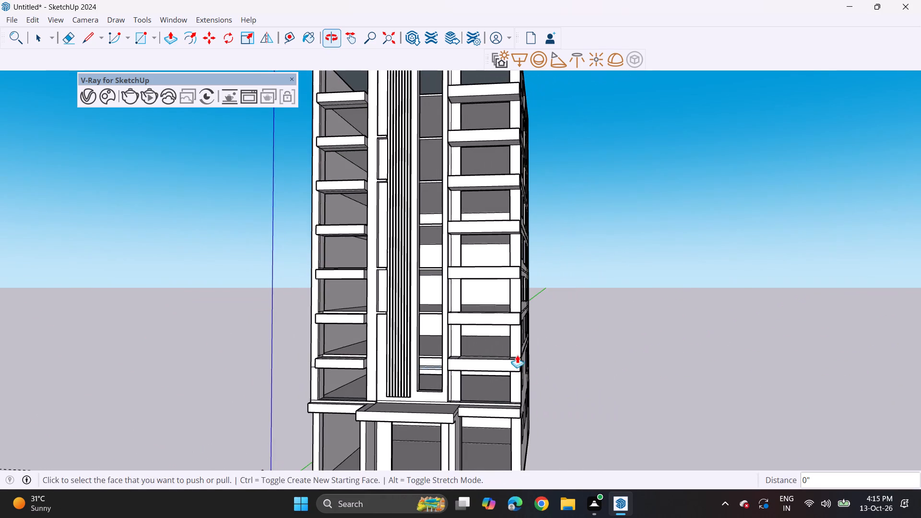
middle_drag(511, 336, 524, 421)
middle_drag(524, 403, 456, 408)
shift+middle_drag(457, 371, 450, 311)
scroll(448, 310, down, 1)
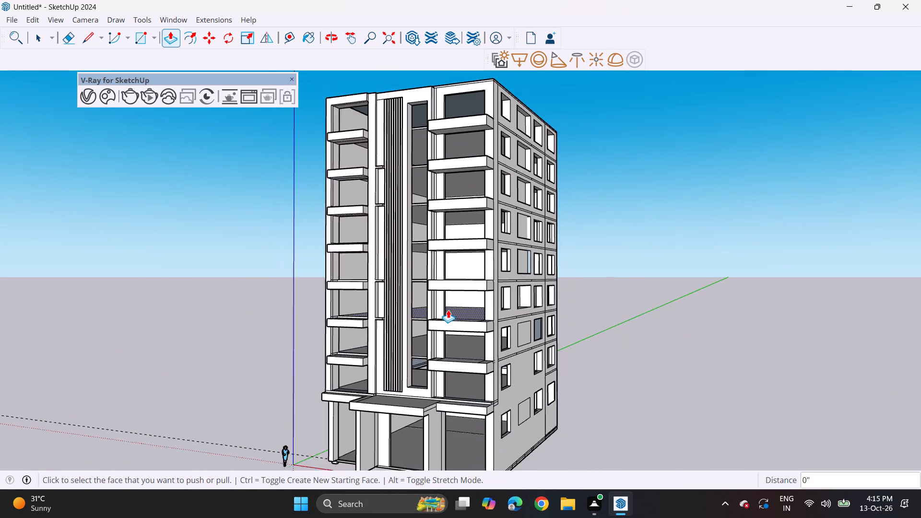
scroll(448, 310, down, 1)
Push/Pull the building's bottom face slightly downward to deepen the base under the ground floor.
middle_drag(518, 355, 526, 251)
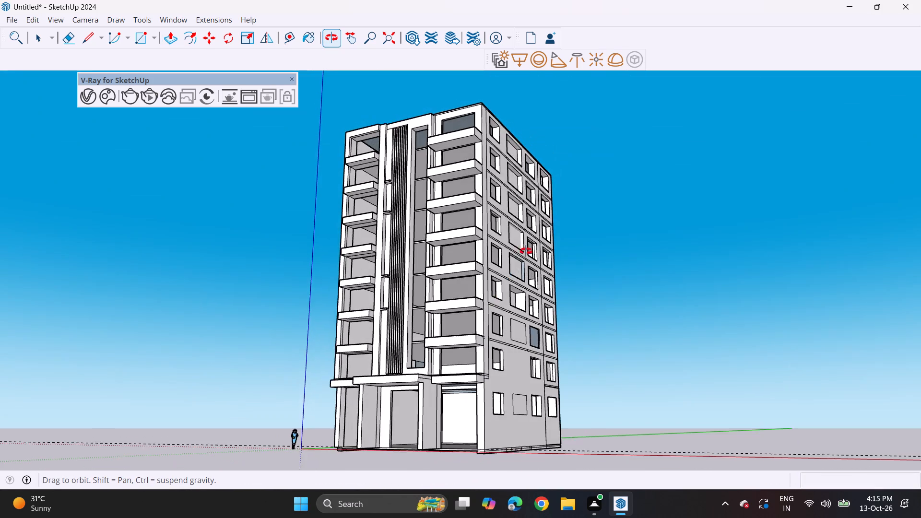
middle_drag(526, 251, 546, 217)
middle_drag(463, 396, 520, 235)
click(427, 368)
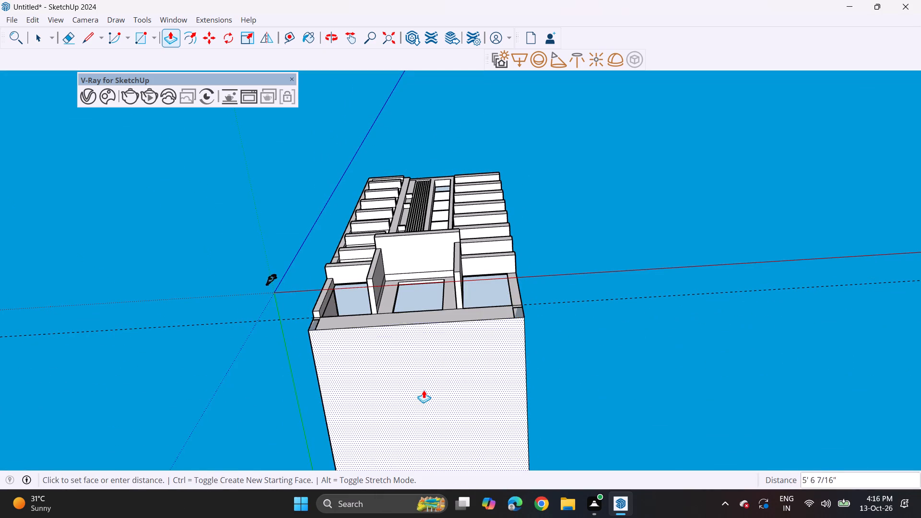
click(430, 373)
Pull the front face of the base outward beyond the entrance, and extend the right corner's end faces by the same distance.
middle_drag(461, 337, 438, 468)
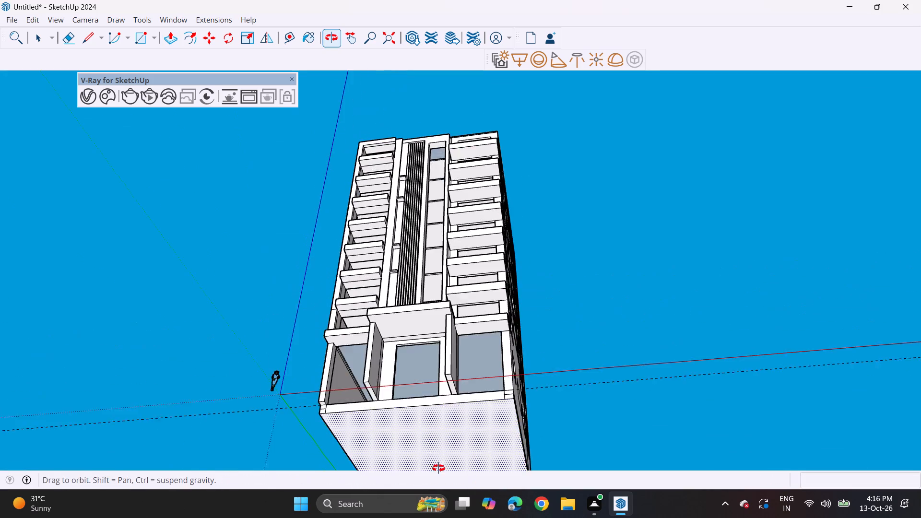
middle_drag(438, 468, 438, 469)
shift+middle_drag(474, 382, 497, 281)
middle_drag(498, 281, 467, 432)
scroll(467, 369, up, 4)
click(477, 381)
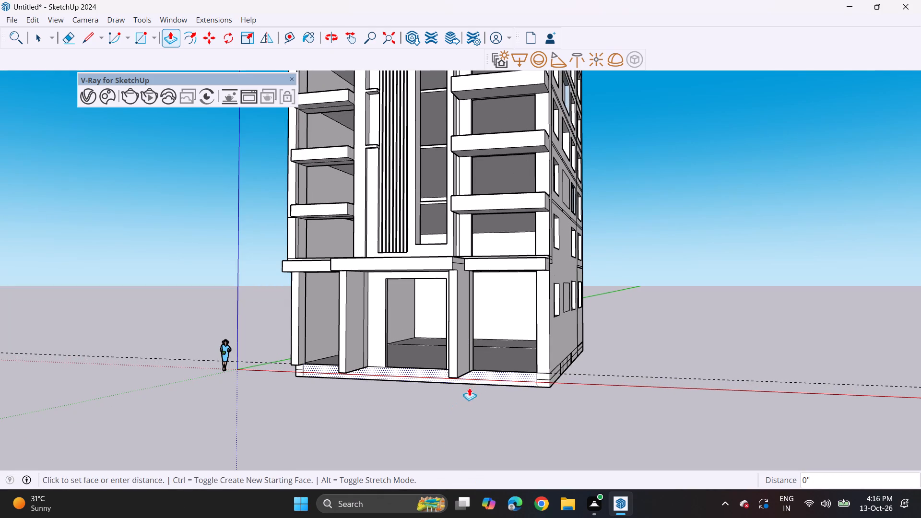
click(455, 395)
double_click(542, 383)
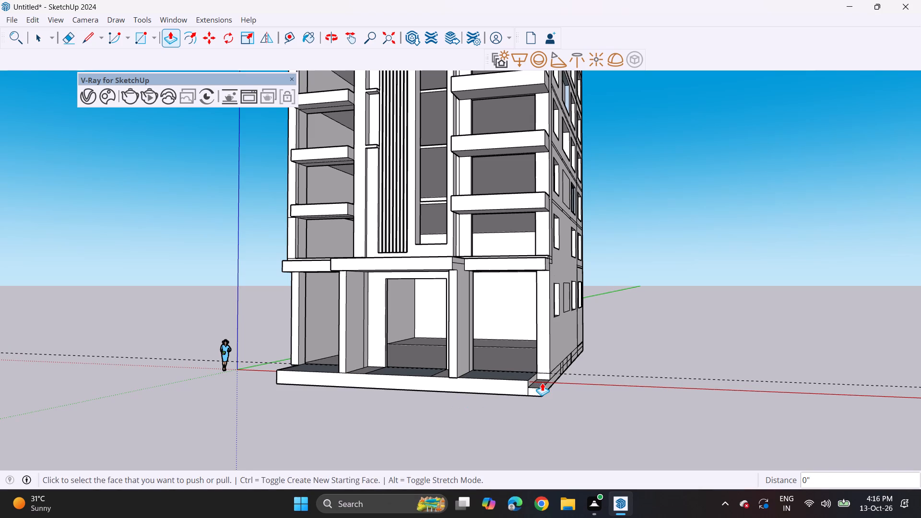
double_click(544, 375)
Extend the base's small end faces at the left front corner outward by the repeated Push/Pull distance to complete the platform.
middle_drag(301, 371, 568, 400)
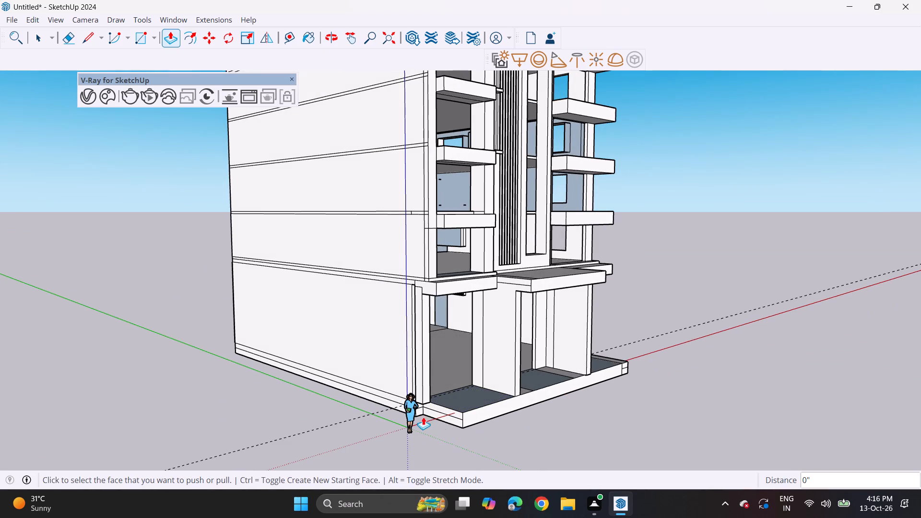
middle_drag(417, 404, 377, 388)
scroll(393, 393, up, 7)
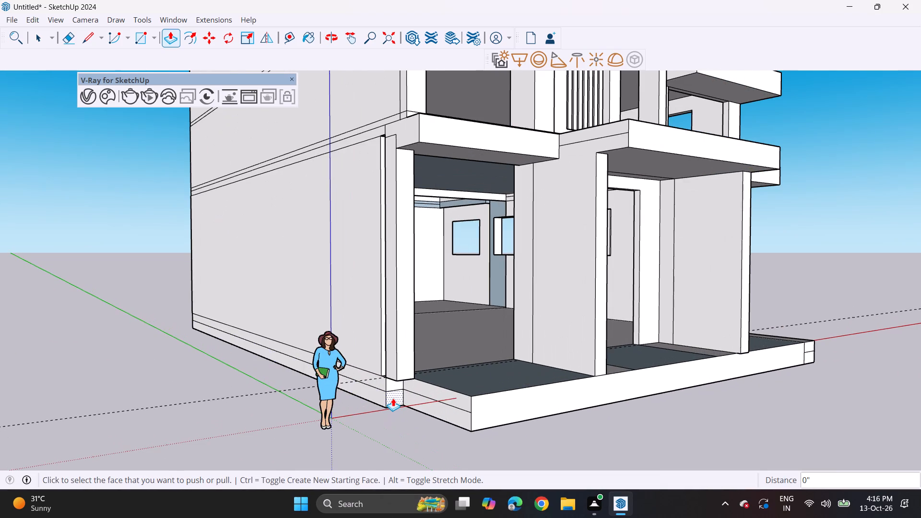
double_click(393, 398)
double_click(392, 382)
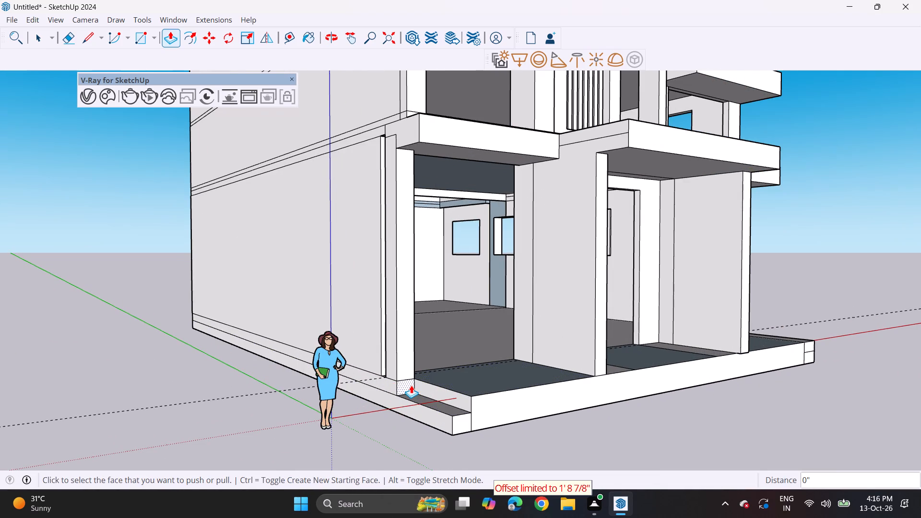
double_click(411, 385)
Draw a line about 2' 6 1/2" across the front roof ledge, separating the central bay's top from the left bay's.
middle_drag(544, 377, 262, 376)
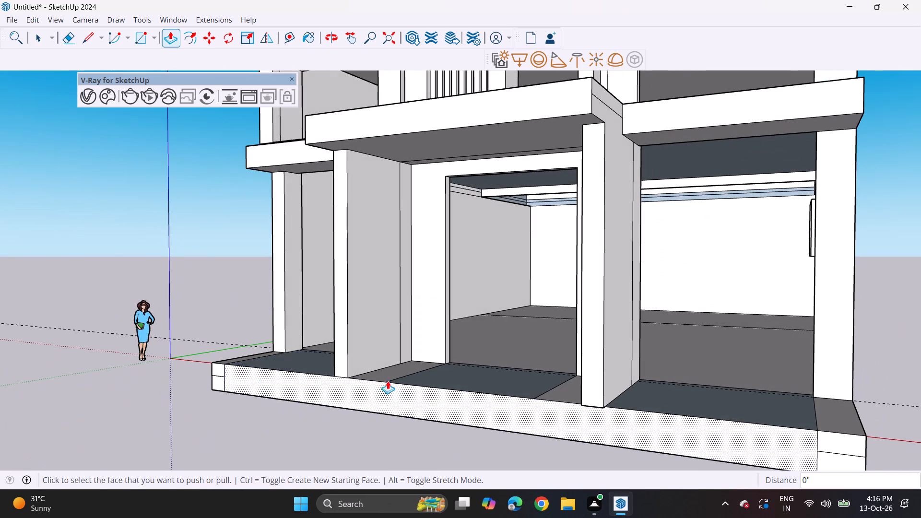
scroll(585, 366, down, 6)
shift+middle_drag(628, 350, 517, 373)
scroll(511, 369, down, 7)
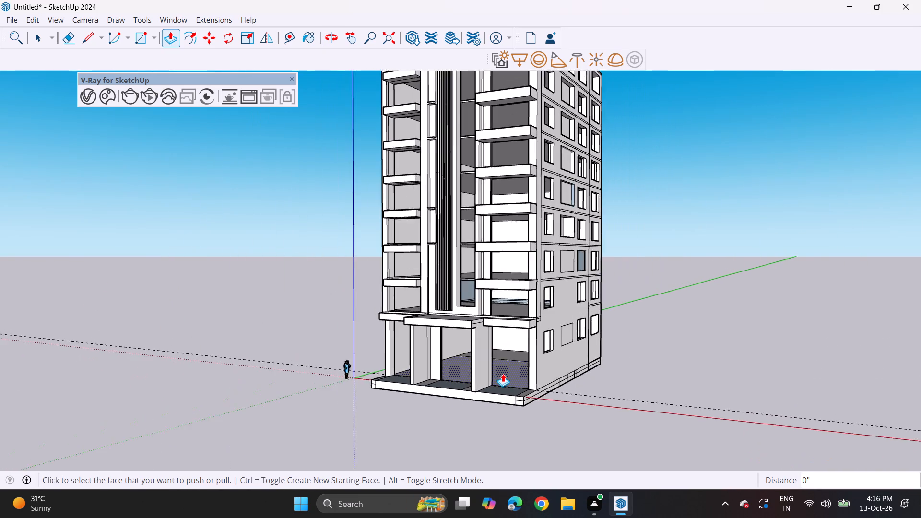
scroll(503, 374, down, 1)
shift+middle_drag(503, 374, 497, 429)
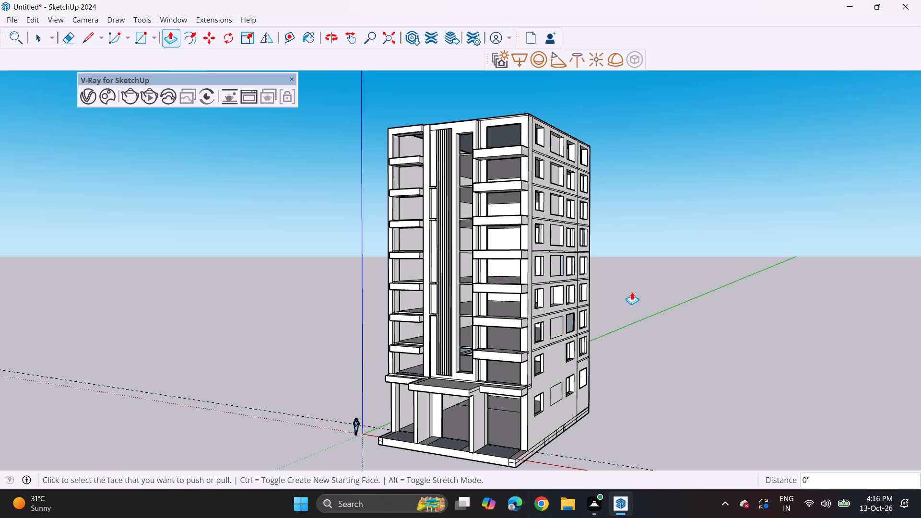
middle_drag(439, 143, 470, 448)
scroll(460, 230, up, 3)
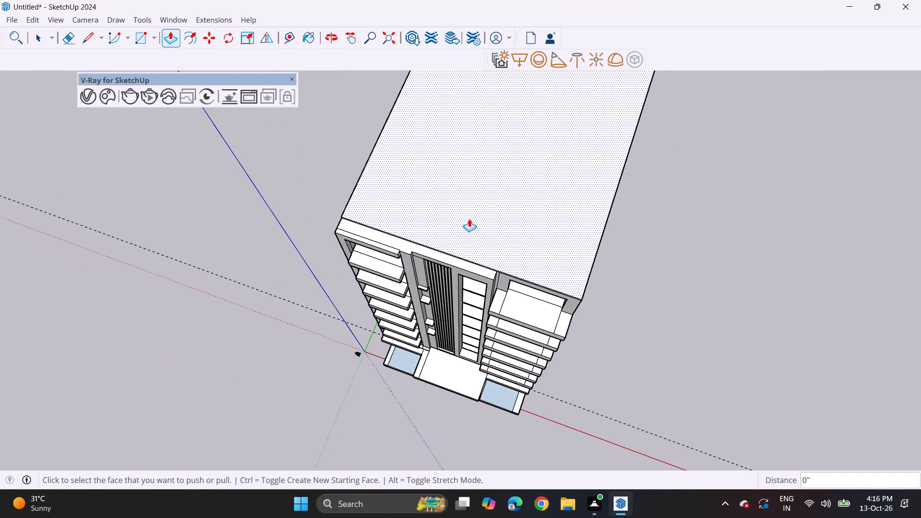
scroll(450, 226, up, 7)
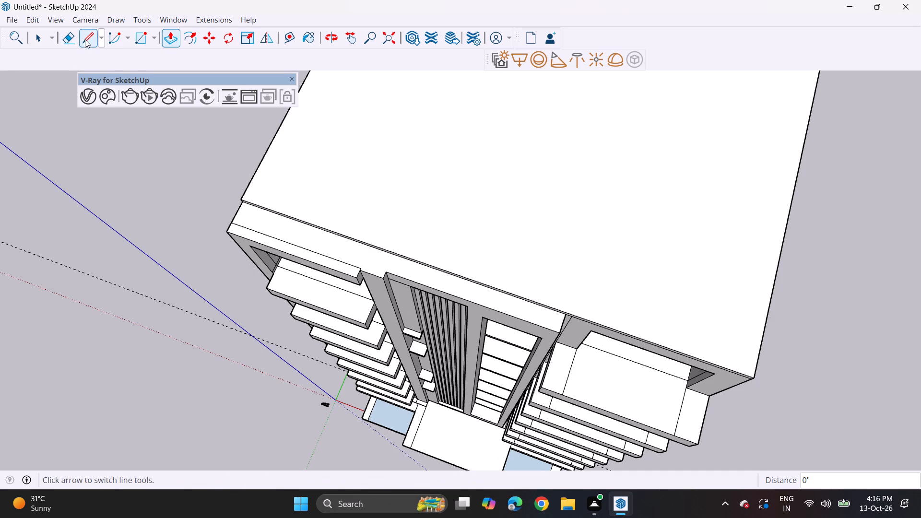
drag(87, 37, 92, 42)
click(360, 270)
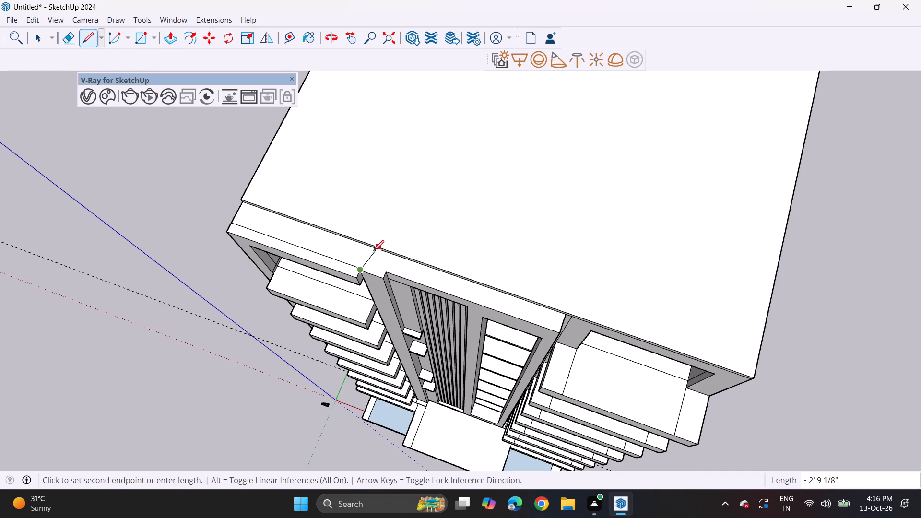
scroll(371, 249, up, 6)
middle_drag(414, 241, 441, 227)
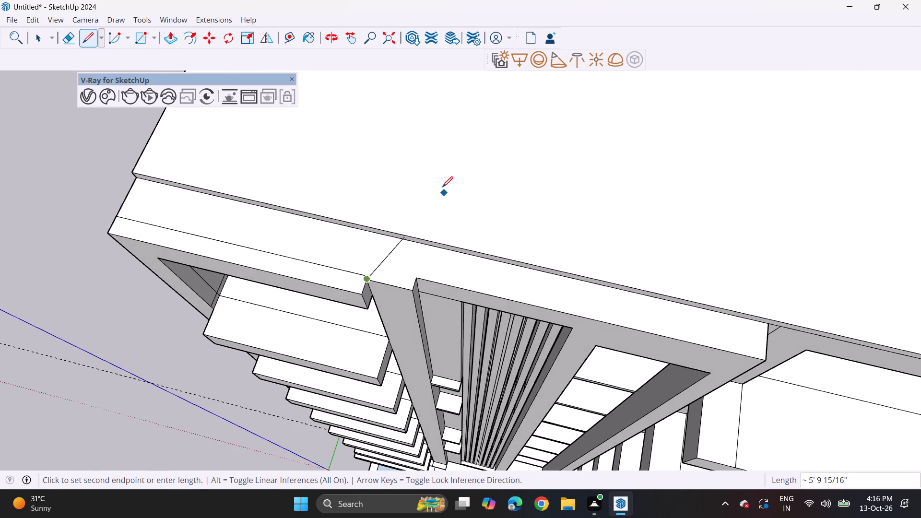
scroll(390, 244, up, 4)
click(382, 232)
Push/Pull the central bay's top face up 10' to raise it above the roof.
scroll(461, 282, down, 1)
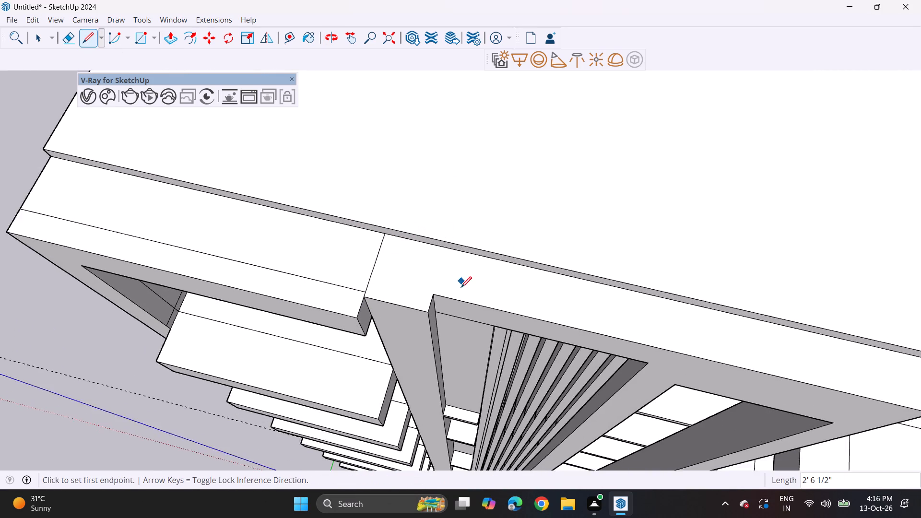
scroll(461, 287, down, 5)
shift+middle_drag(526, 357, 403, 334)
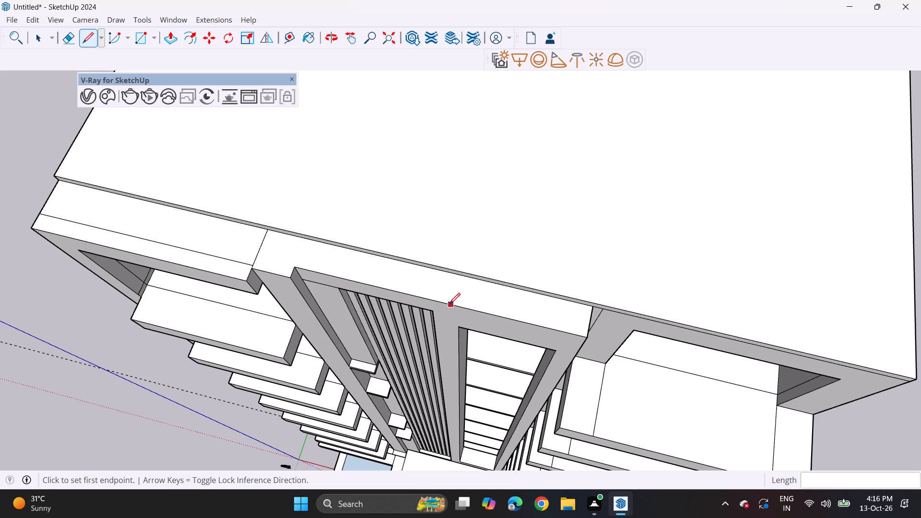
drag(168, 36, 173, 42)
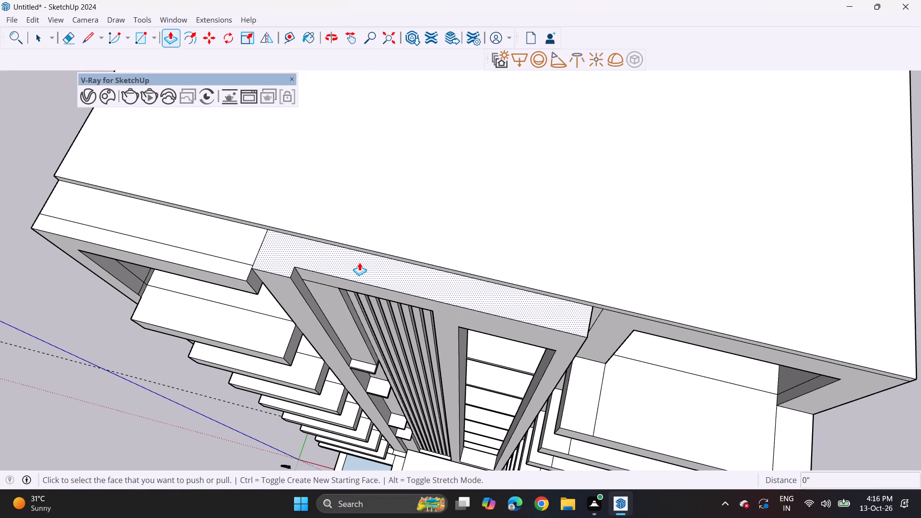
click(359, 262)
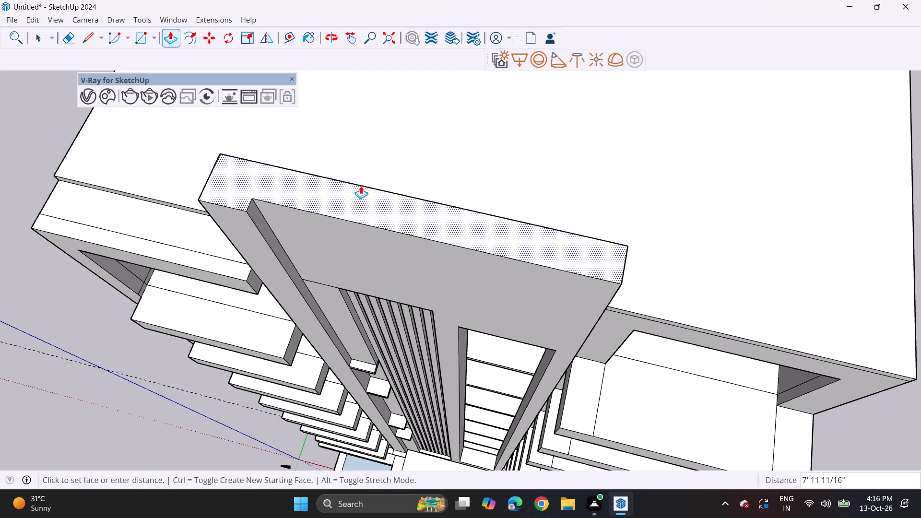
middle_drag(379, 204, 284, 29)
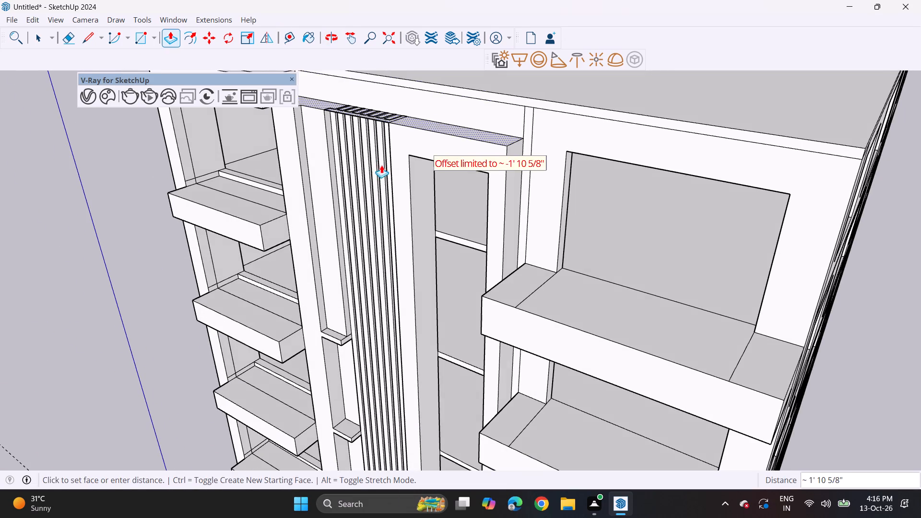
shift+middle_drag(393, 143, 362, 267)
scroll(368, 135, down, 1)
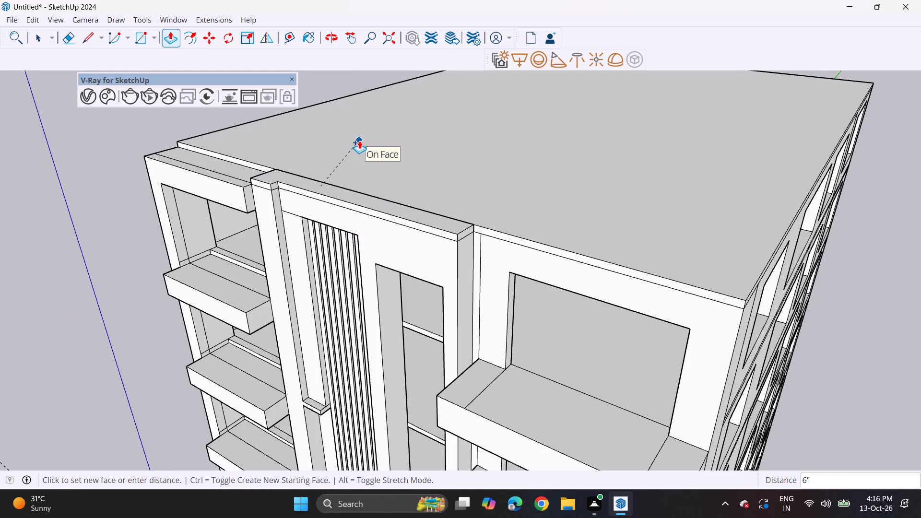
middle_drag(341, 153, 324, 102)
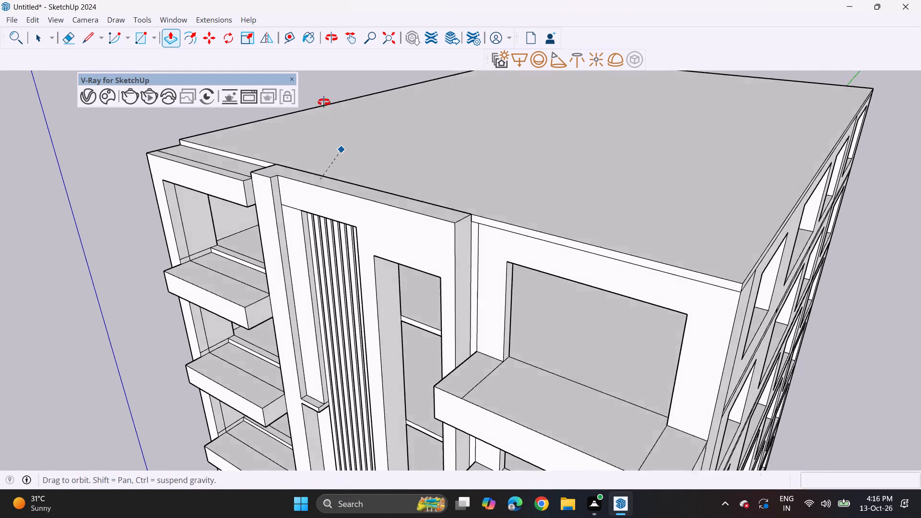
middle_drag(324, 102, 309, 69)
shift+middle_drag(316, 112, 315, 295)
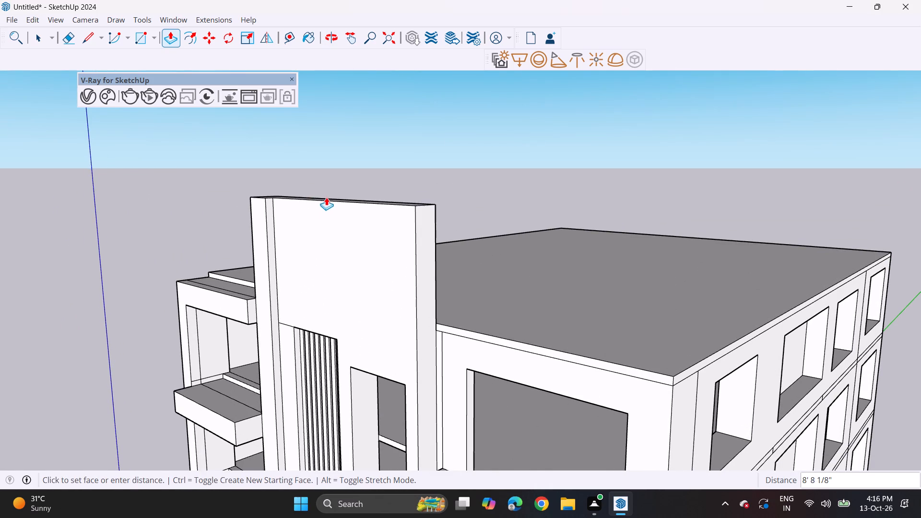
text(10')
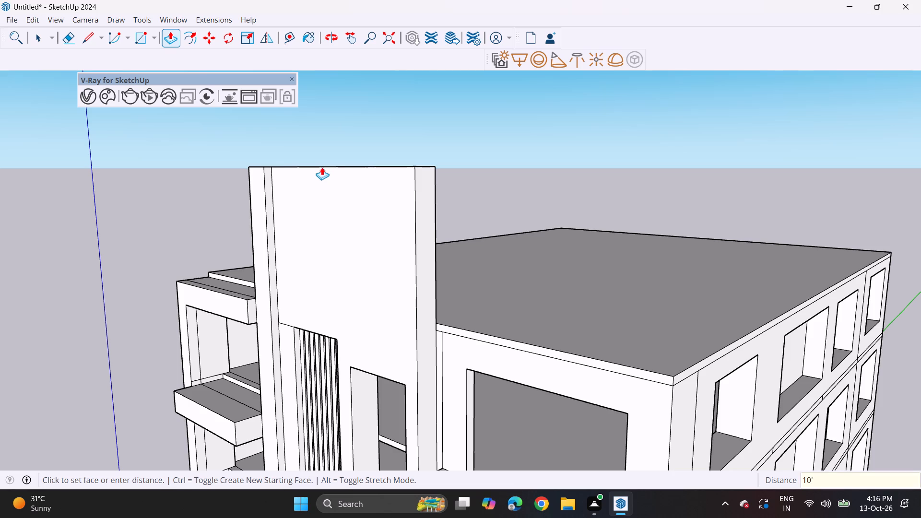
key(Return)
Push/Pull the narrow vertical strip at the central bay's left edge outward about 2' 6 13/16" to form a full-height fin.
middle_drag(234, 266, 405, 265)
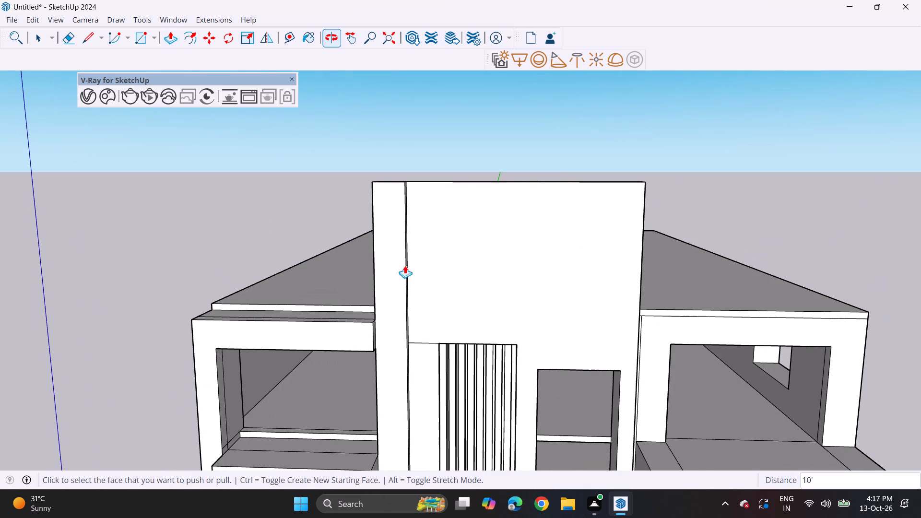
shift+middle_drag(463, 304, 344, 302)
middle_drag(362, 279, 223, 304)
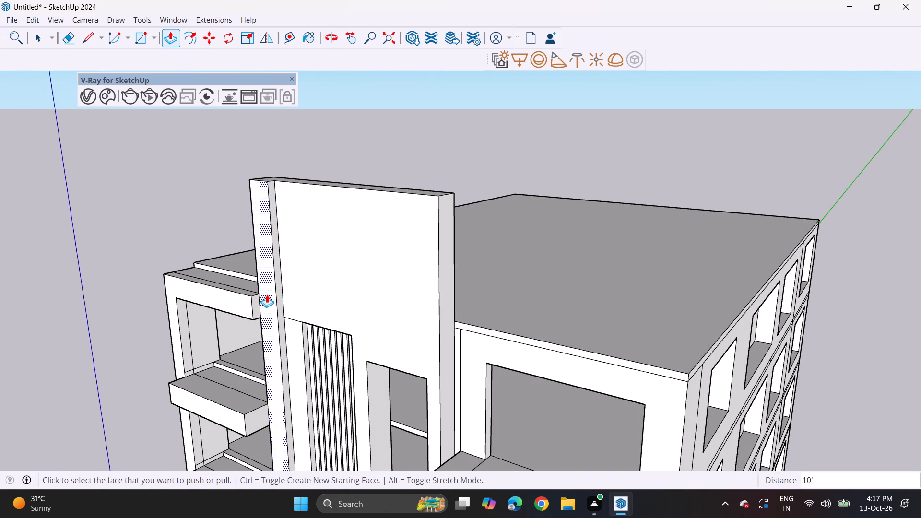
click(267, 294)
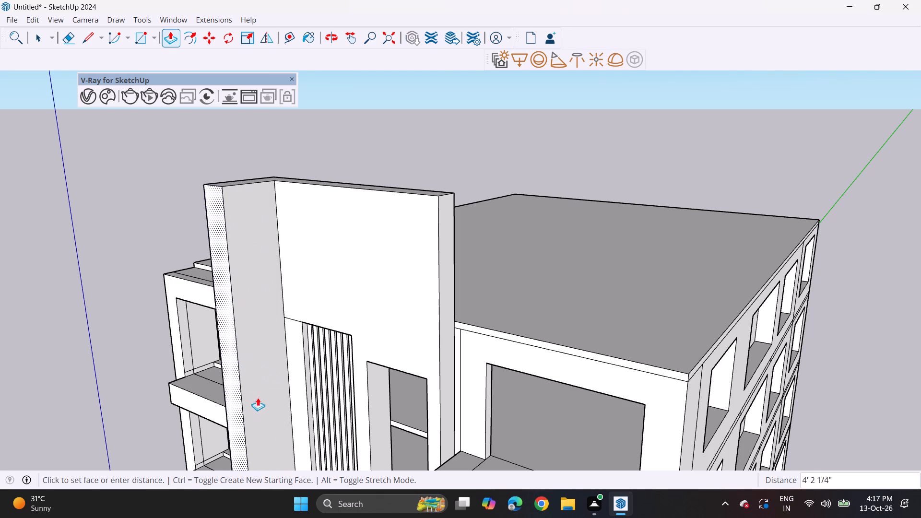
middle_drag(240, 414, 412, 316)
middle_drag(357, 365, 685, 381)
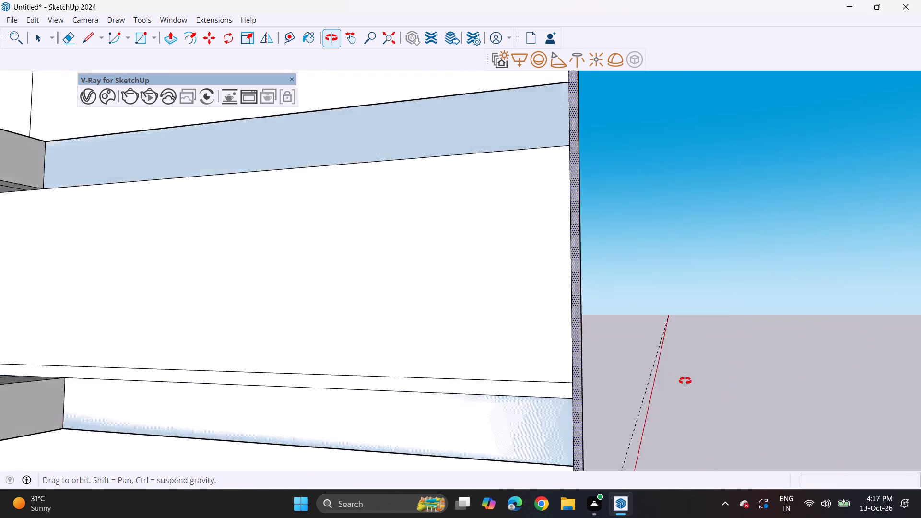
middle_drag(685, 381, 696, 382)
scroll(585, 400, down, 14)
click(301, 405)
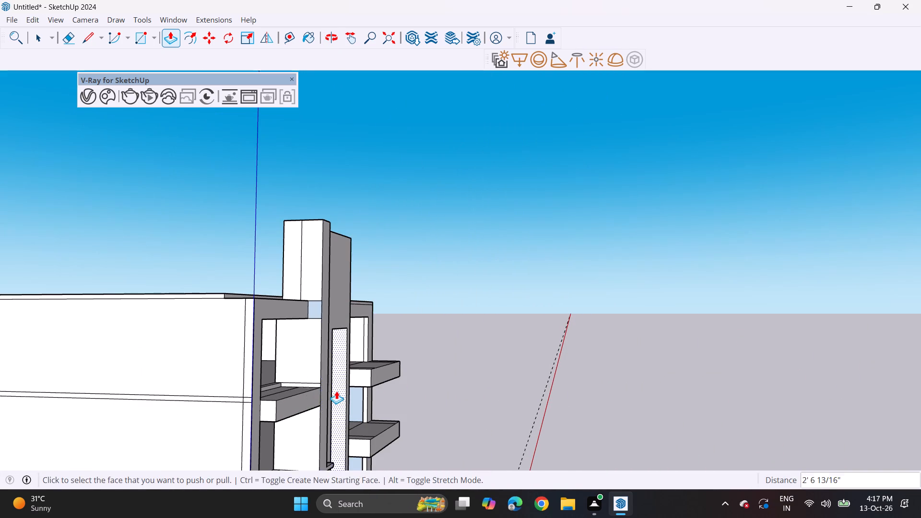
Readjust the left fin's projection by using Push/Pull on its front face, by about 2' 9" and again by 2' 9 1/4".
middle_drag(336, 391, 38, 417)
middle_drag(357, 345, 159, 342)
middle_drag(263, 392, 283, 304)
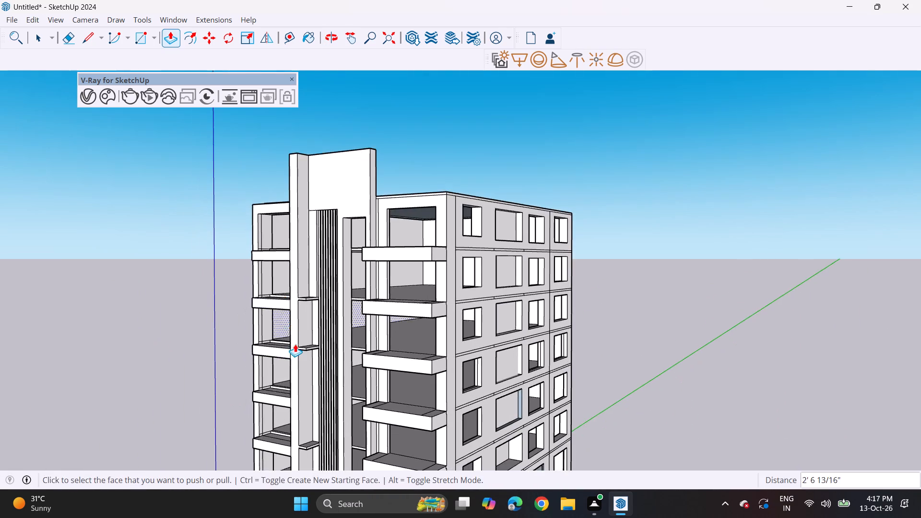
middle_drag(295, 344, 290, 347)
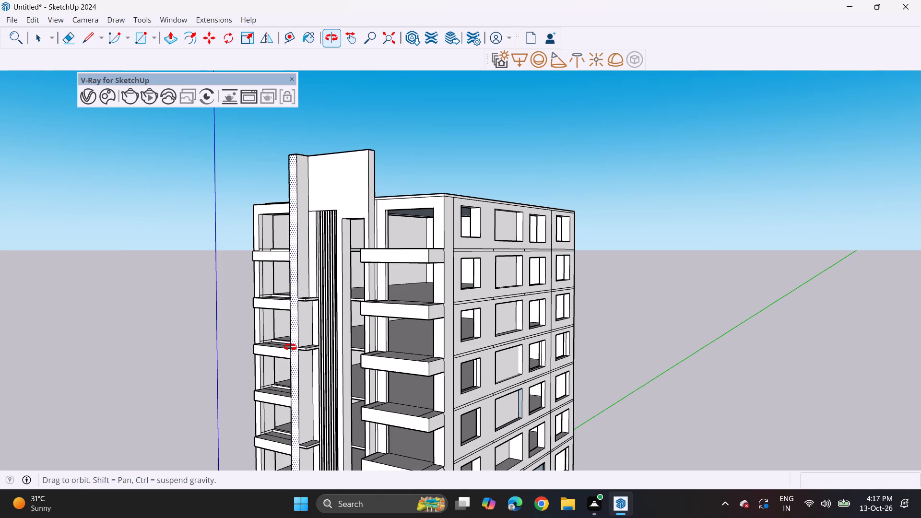
middle_drag(290, 347, 247, 456)
shift+middle_drag(273, 447, 342, 265)
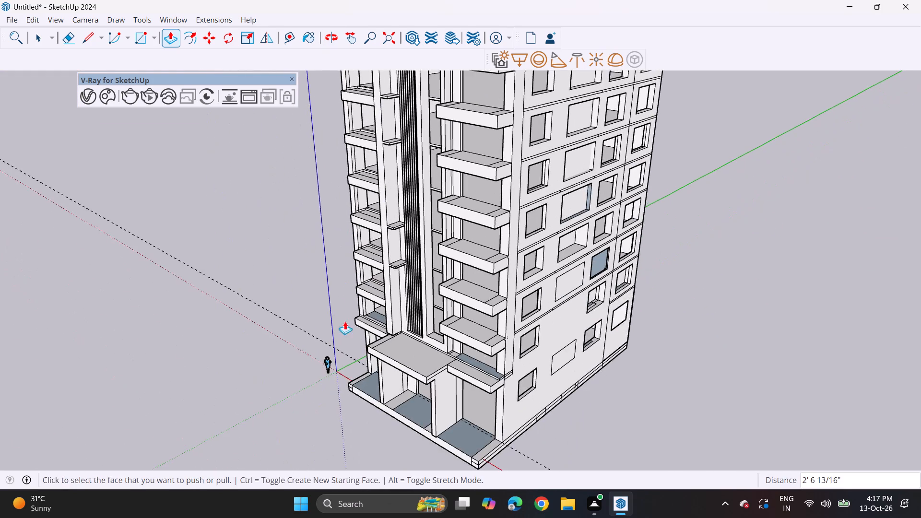
middle_drag(351, 316, 408, 259)
middle_drag(401, 265, 351, 388)
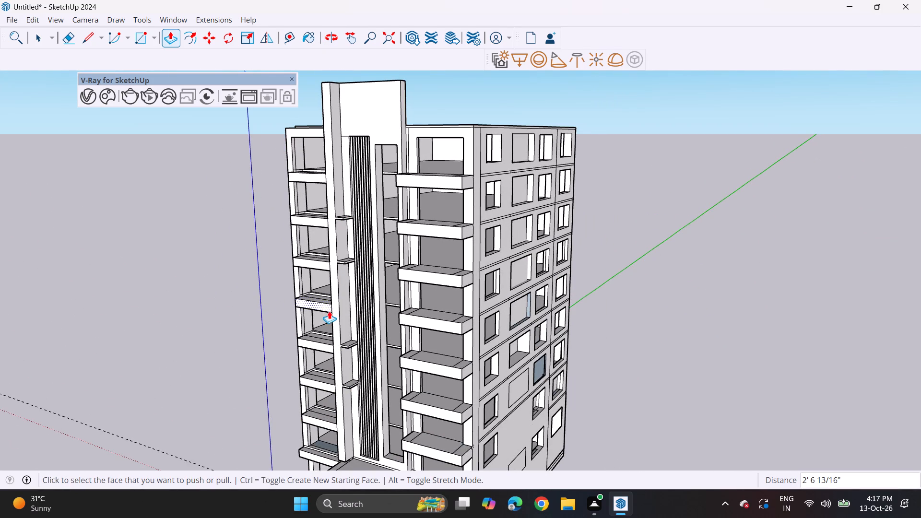
click(339, 326)
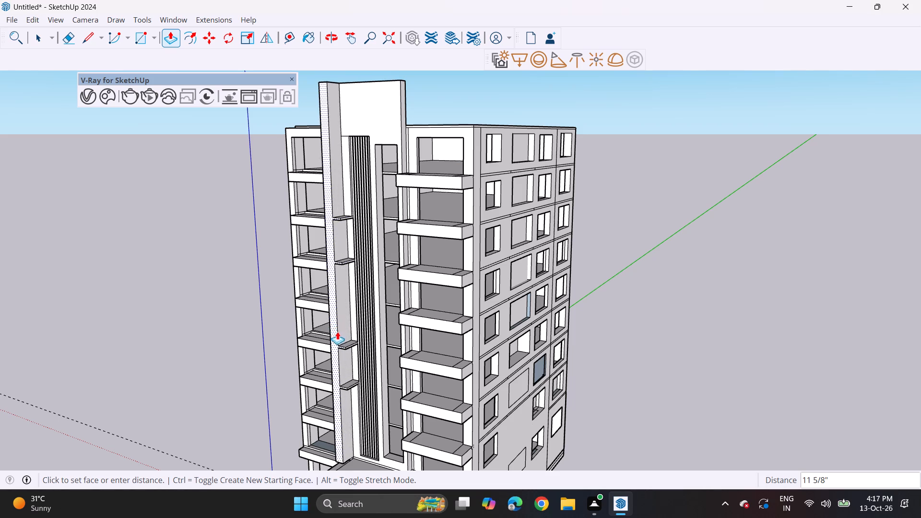
middle_drag(328, 340, 450, 303)
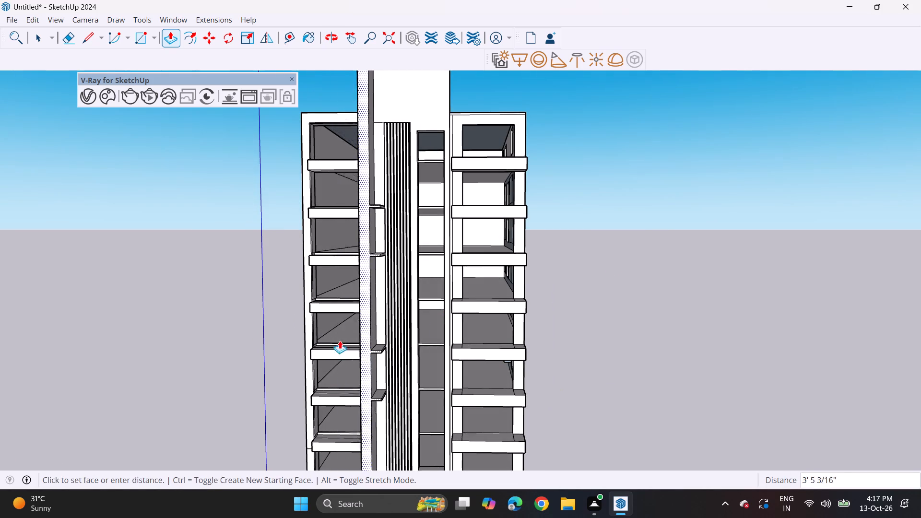
middle_drag(343, 331, 579, 285)
click(467, 337)
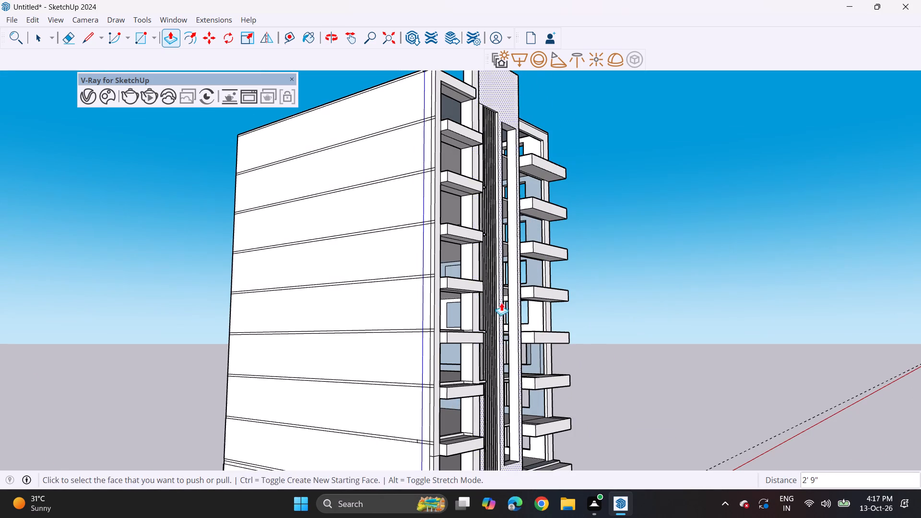
middle_drag(501, 303, 204, 330)
click(366, 299)
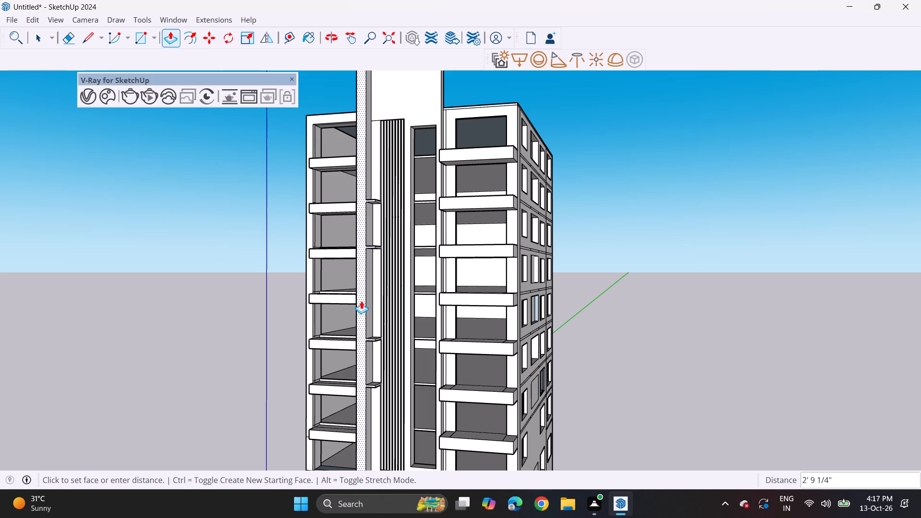
click(361, 301)
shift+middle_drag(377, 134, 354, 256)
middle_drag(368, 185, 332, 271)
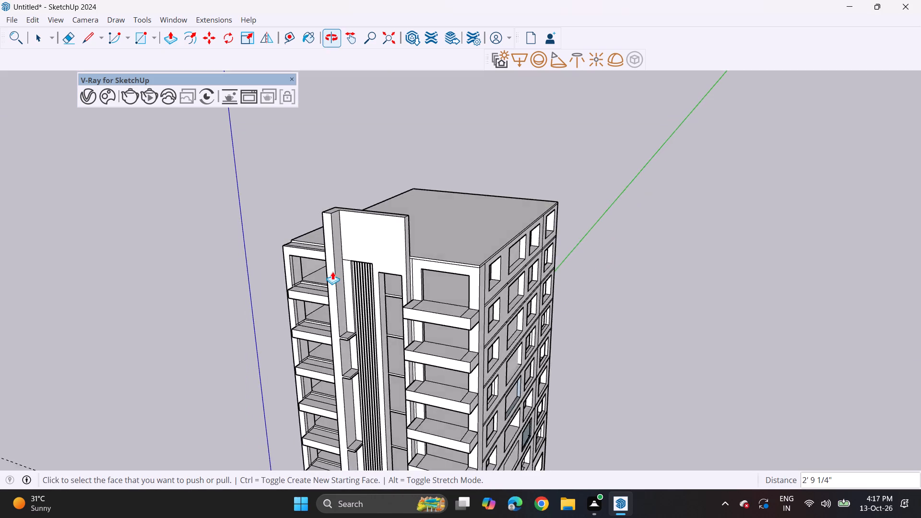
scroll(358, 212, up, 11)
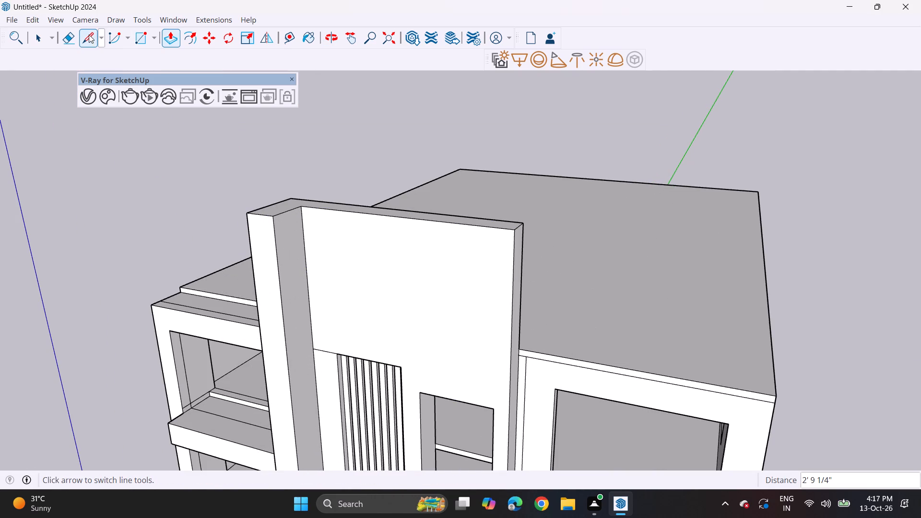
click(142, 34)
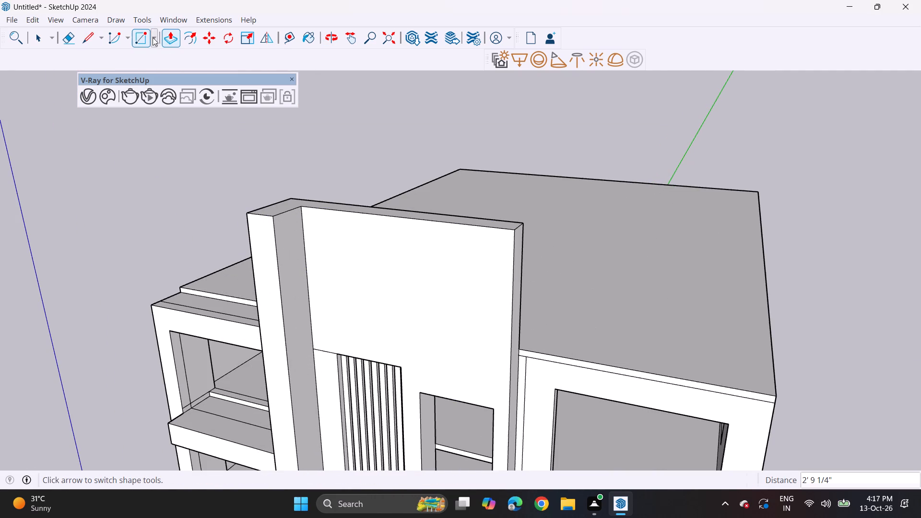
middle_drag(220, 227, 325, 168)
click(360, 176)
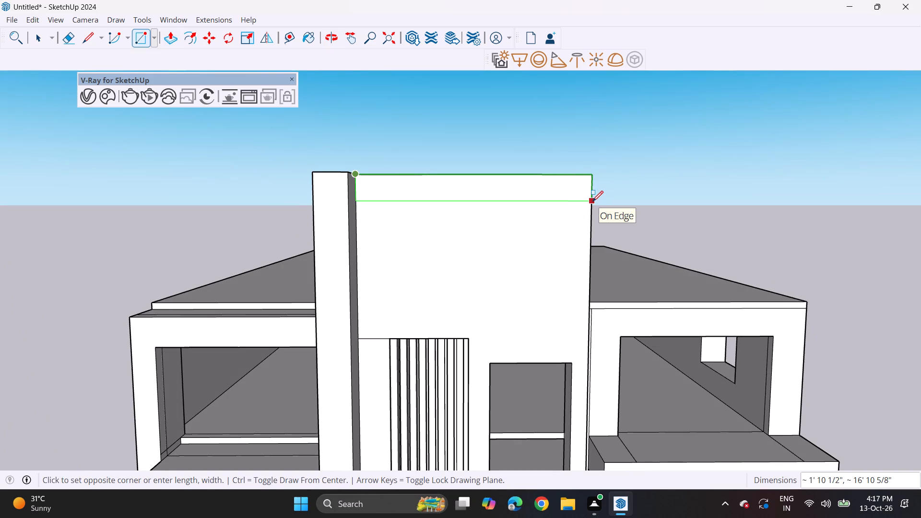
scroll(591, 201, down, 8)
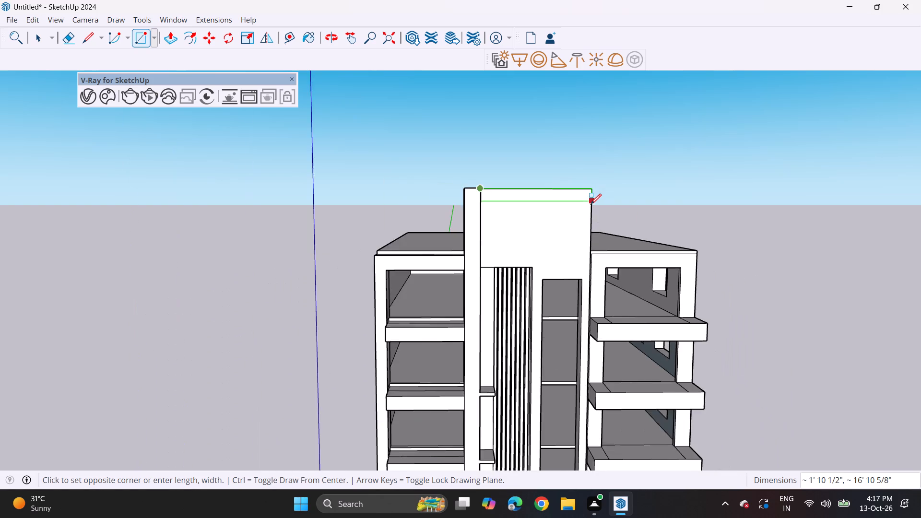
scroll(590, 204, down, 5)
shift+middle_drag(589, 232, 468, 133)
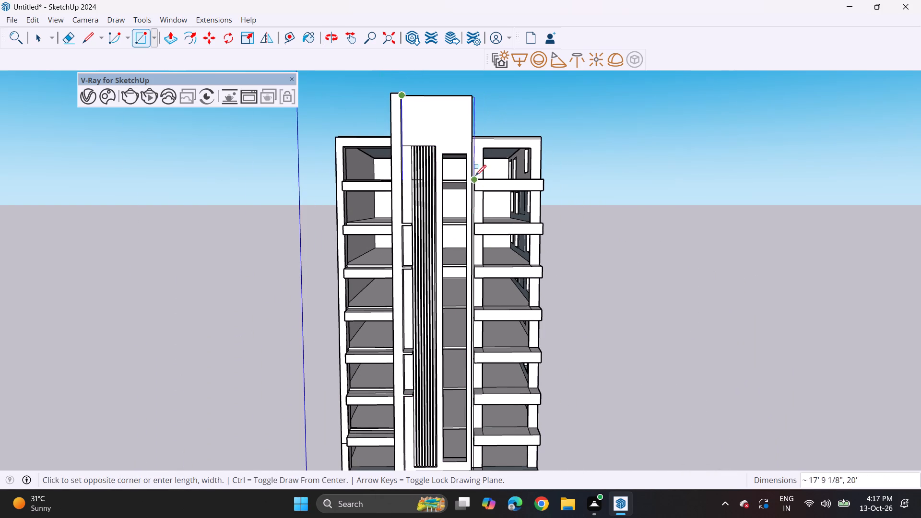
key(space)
Draw a line about 11' 4 3/4" up from the tall opening's top right corner and across to the central bay's right edge.
drag(90, 39, 104, 47)
scroll(477, 148, up, 4)
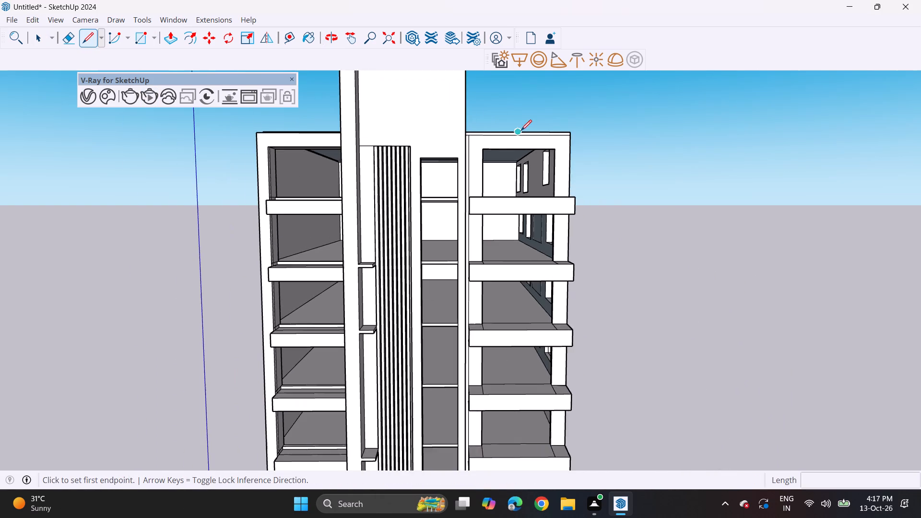
scroll(499, 132, up, 4)
click(448, 169)
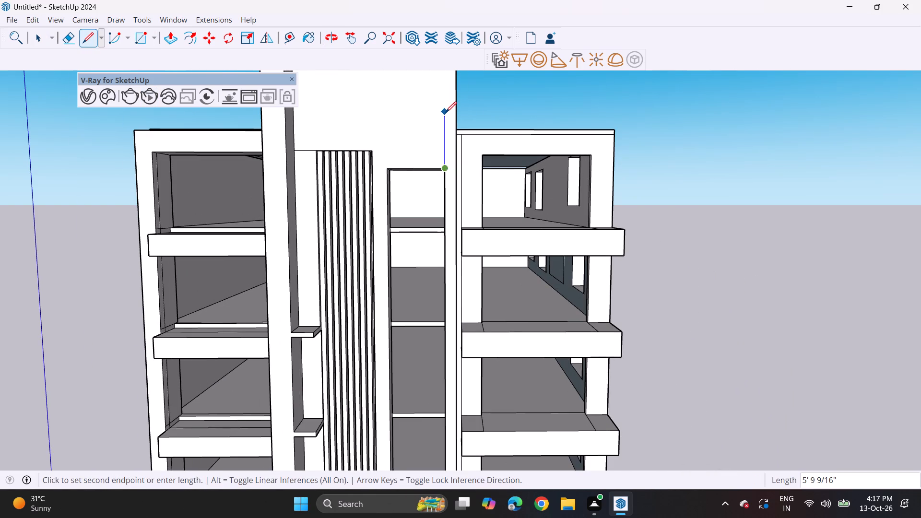
scroll(446, 112, down, 5)
shift+middle_drag(446, 112, 431, 218)
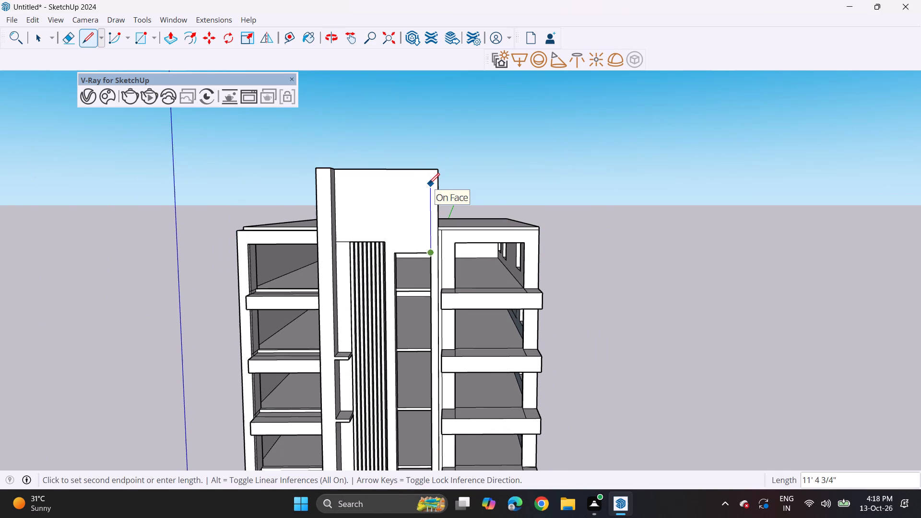
click(429, 184)
click(439, 186)
Draw a line about 2' 4" down from the tall opening's bottom right corner to the wall's lower edge, separating the right strip.
middle_drag(435, 246, 352, 283)
click(178, 43)
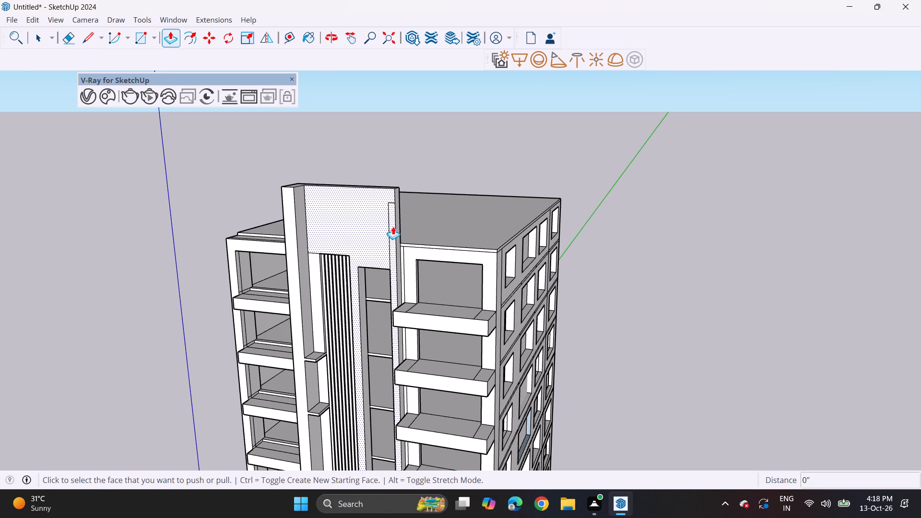
shift+middle_drag(395, 293, 416, 47)
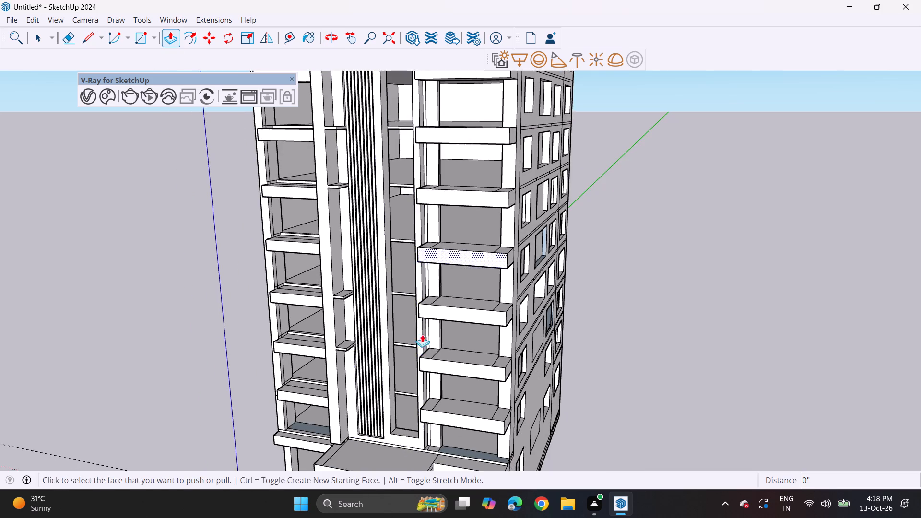
middle_drag(422, 342, 419, 259)
middle_drag(380, 395, 471, 343)
scroll(459, 344, up, 5)
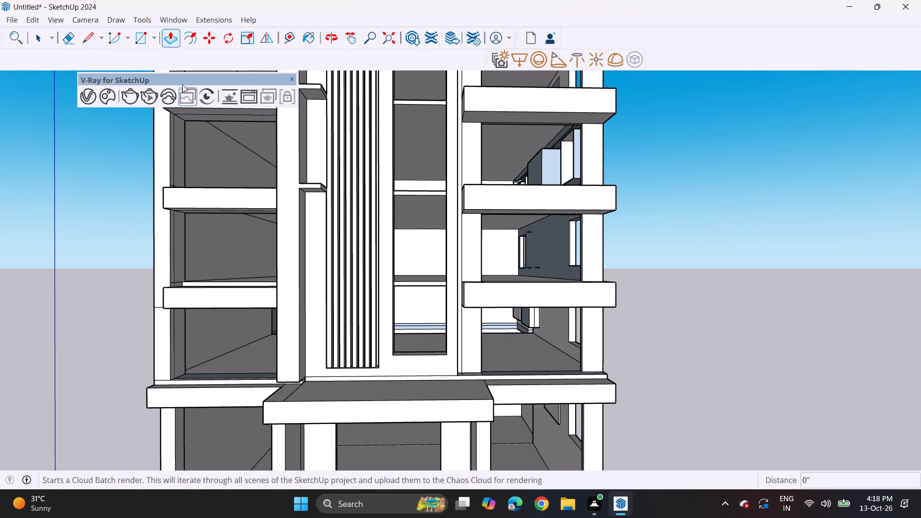
click(95, 40)
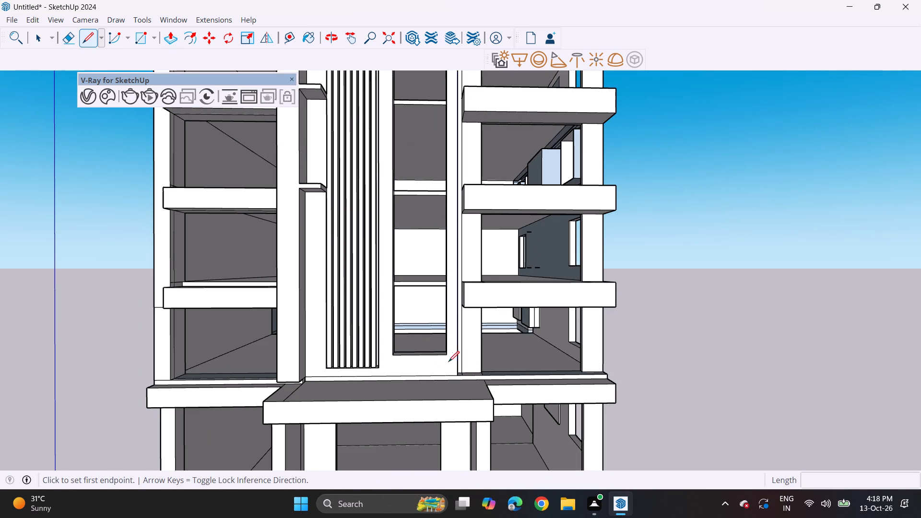
click(445, 357)
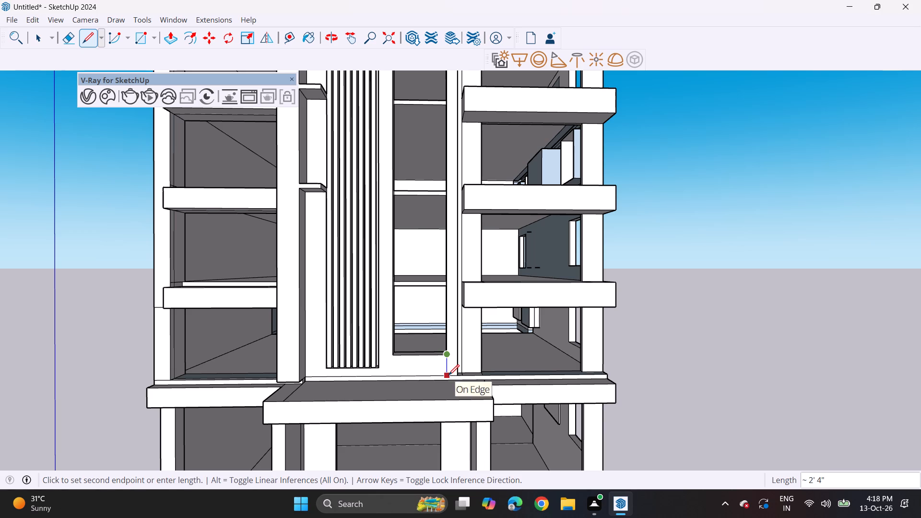
click(449, 375)
Push/Pull the central bay's right strip outward about 2' 8 11/16", using the left fin as the depth reference.
middle_drag(454, 344, 410, 374)
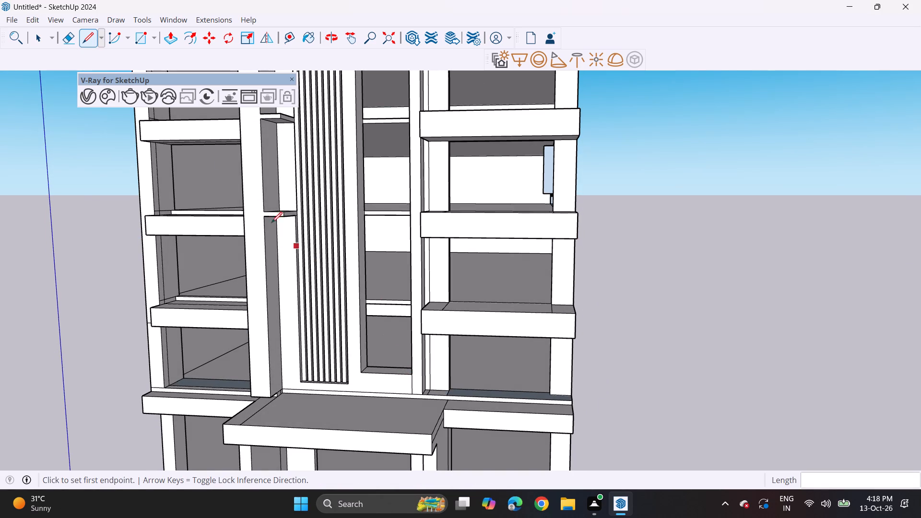
click(168, 43)
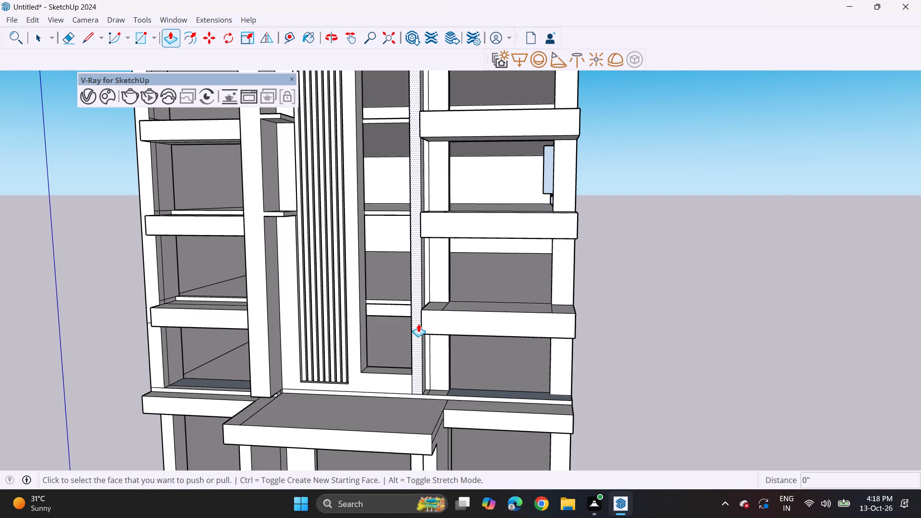
click(418, 324)
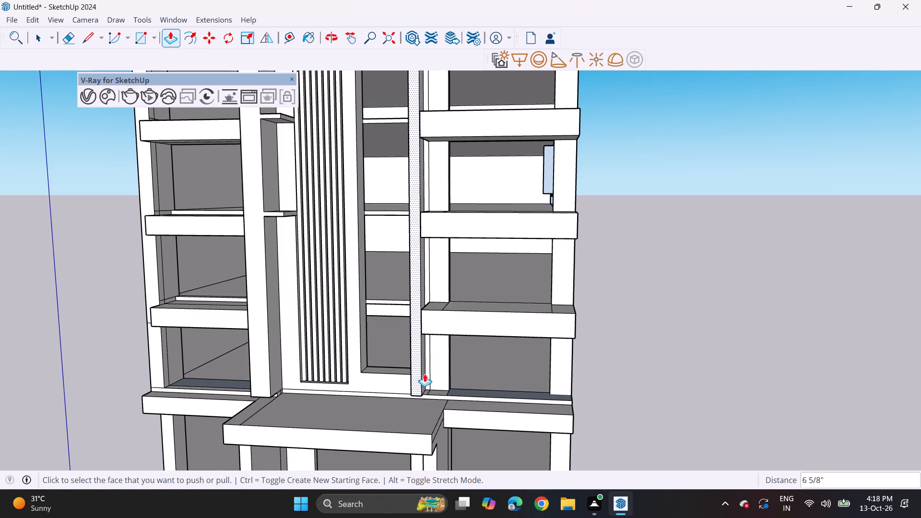
click(420, 378)
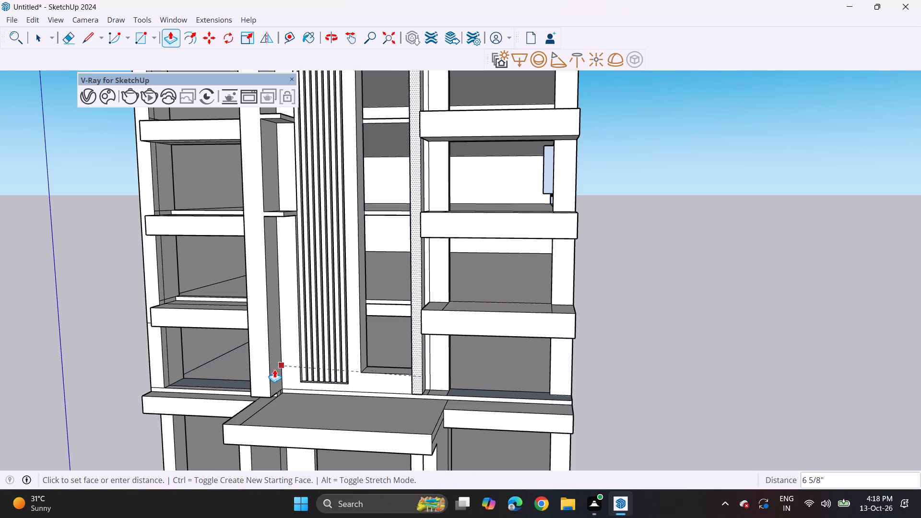
click(264, 374)
Draw a horizontal line across the central wall from the right strip's top inner corner to the left fin, marking off the top band.
scroll(366, 233, down, 4)
shift+middle_drag(389, 206, 348, 366)
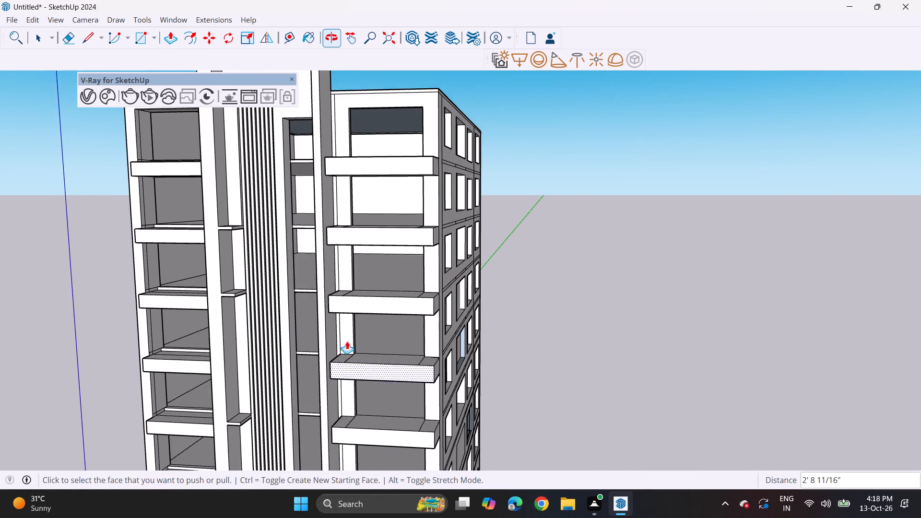
scroll(325, 234, down, 2)
shift+middle_drag(326, 241, 401, 378)
scroll(386, 195, up, 5)
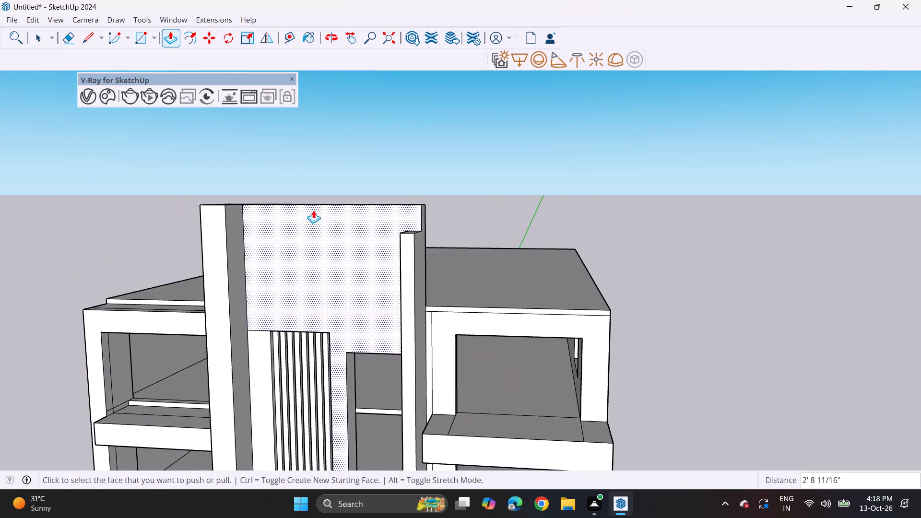
click(88, 34)
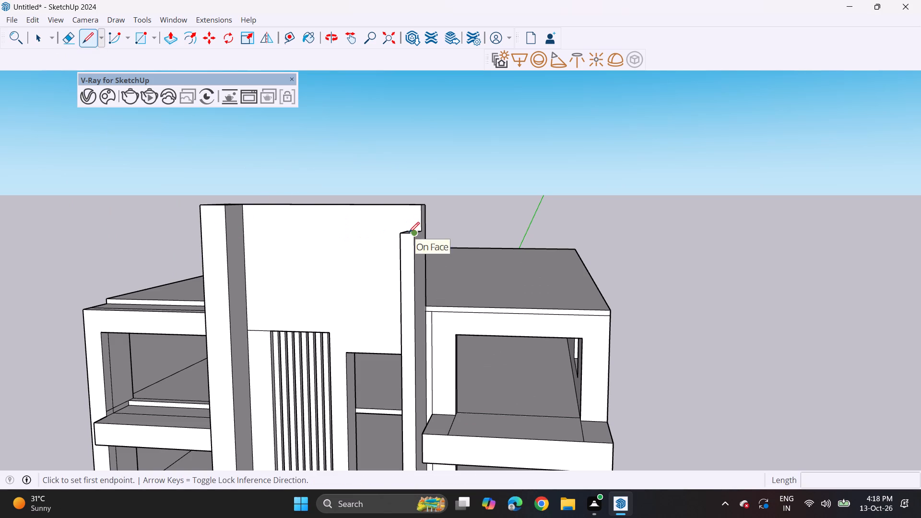
middle_drag(405, 234, 340, 260)
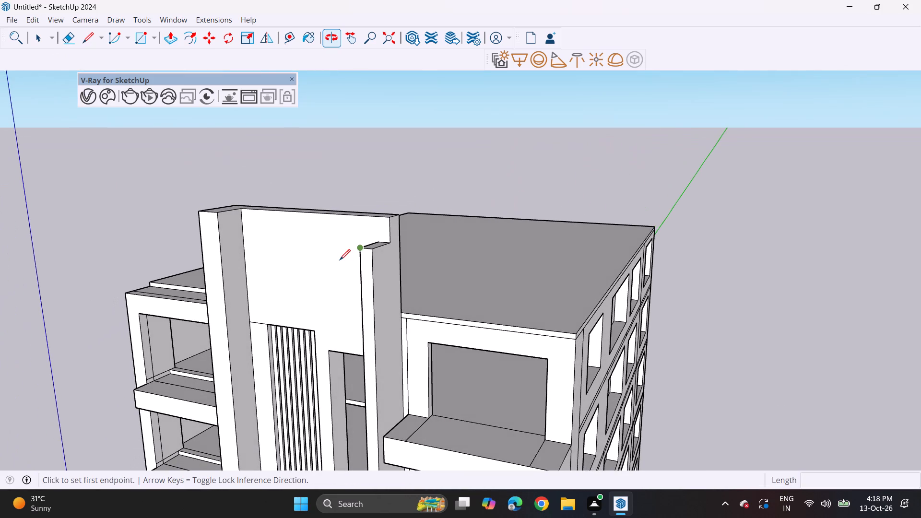
middle_drag(380, 235, 490, 235)
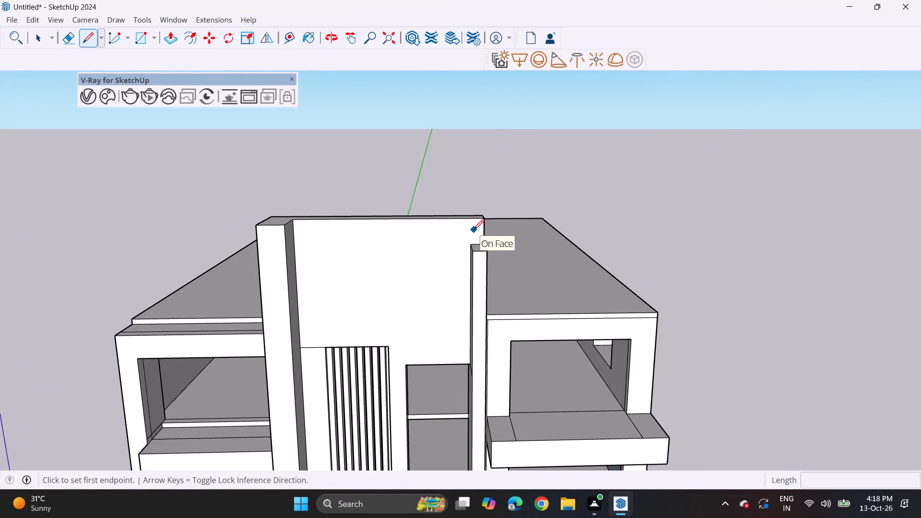
scroll(473, 230, up, 3)
click(468, 254)
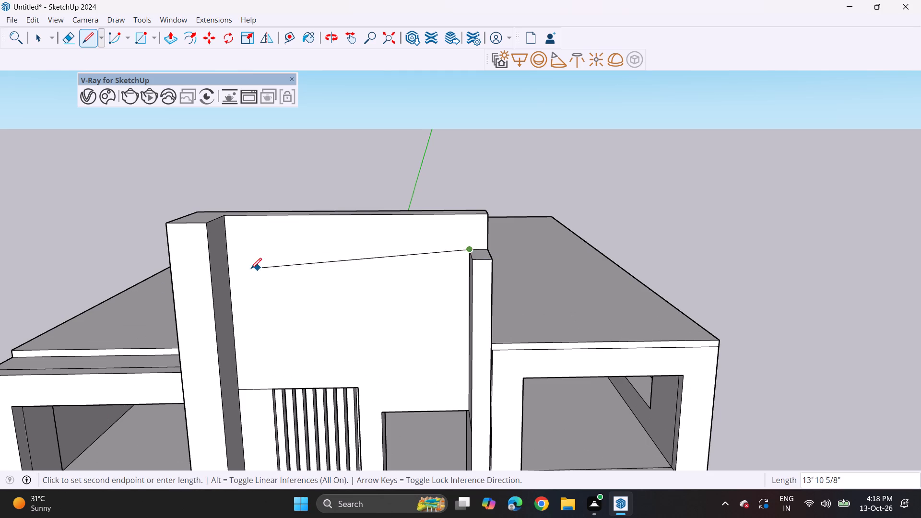
click(232, 258)
Push/Pull the central wall's top band outward 3' 3 5/16", using the left fin as the depth reference.
middle_drag(493, 256, 296, 231)
click(174, 36)
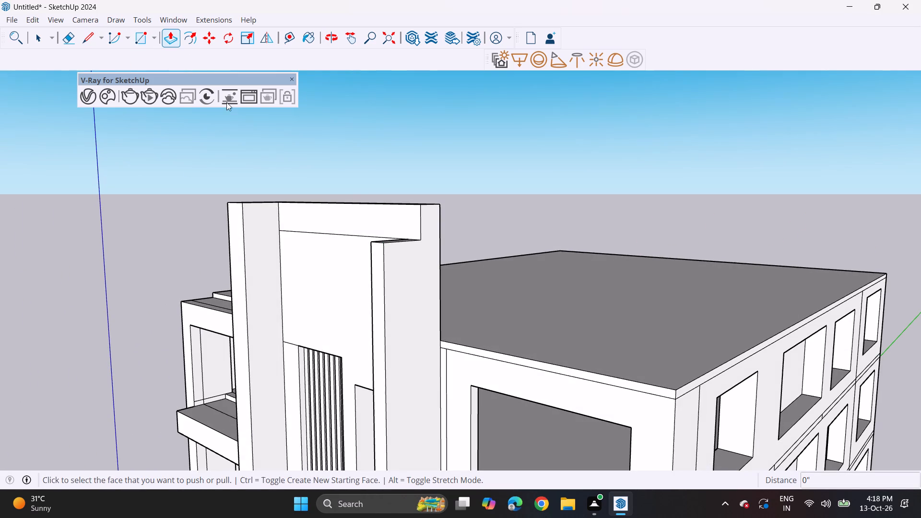
click(363, 214)
click(276, 249)
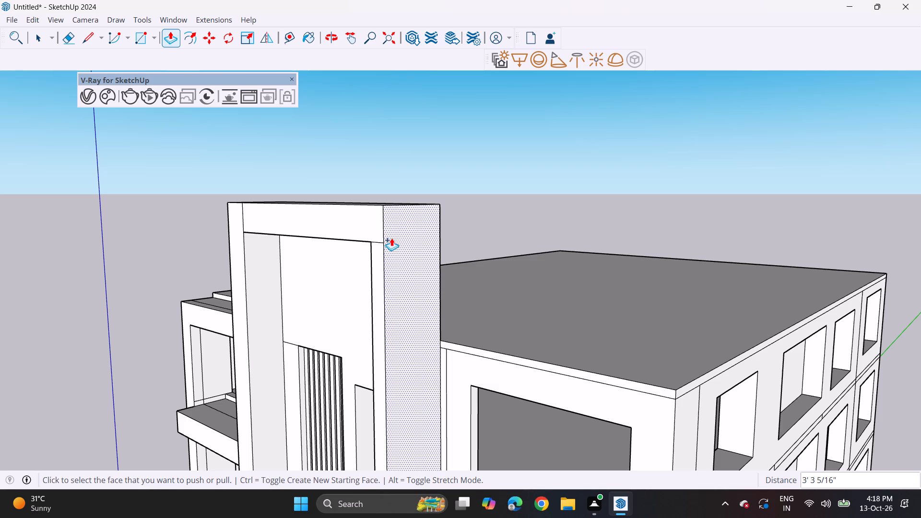
key(ctrl+z)
click(404, 217)
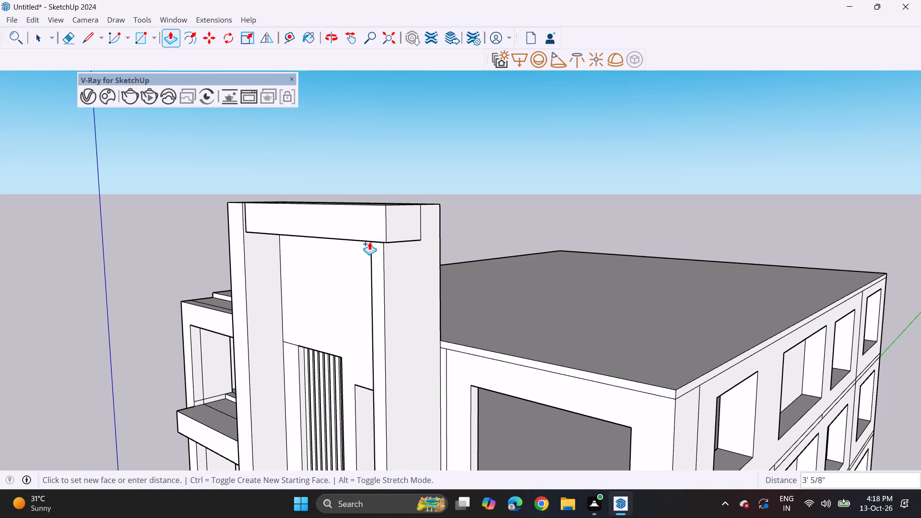
drag(236, 315, 241, 313)
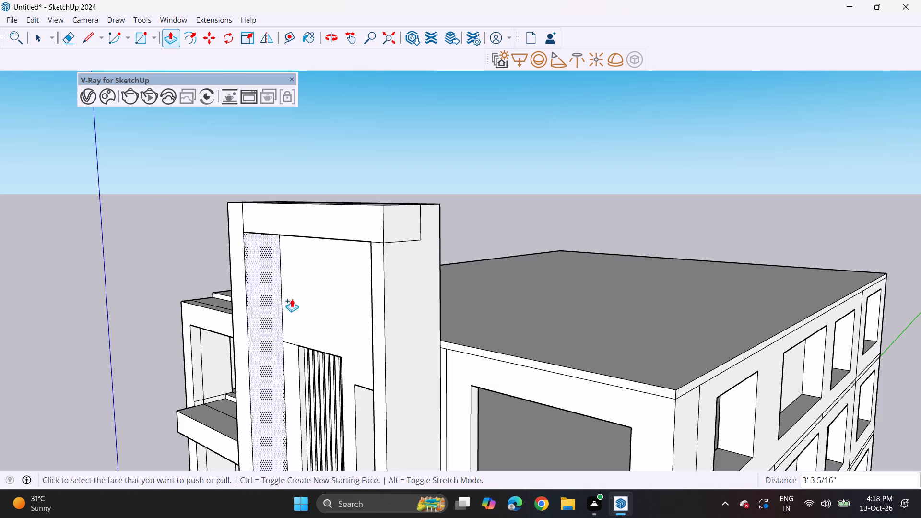
Push/Pull the top band's right end face sideways about 2' 10", aligned with the adjoining opening's left edge.
click(402, 227)
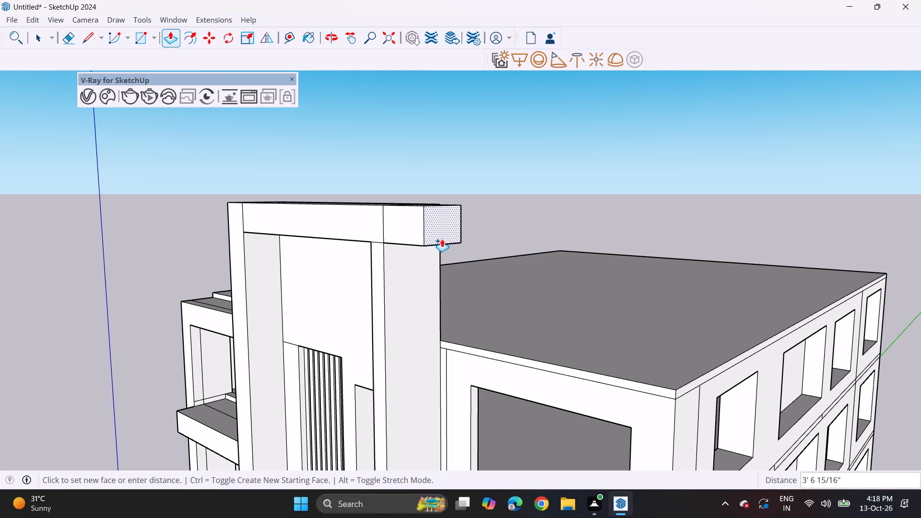
middle_drag(442, 239, 583, 237)
scroll(584, 237, down, 3)
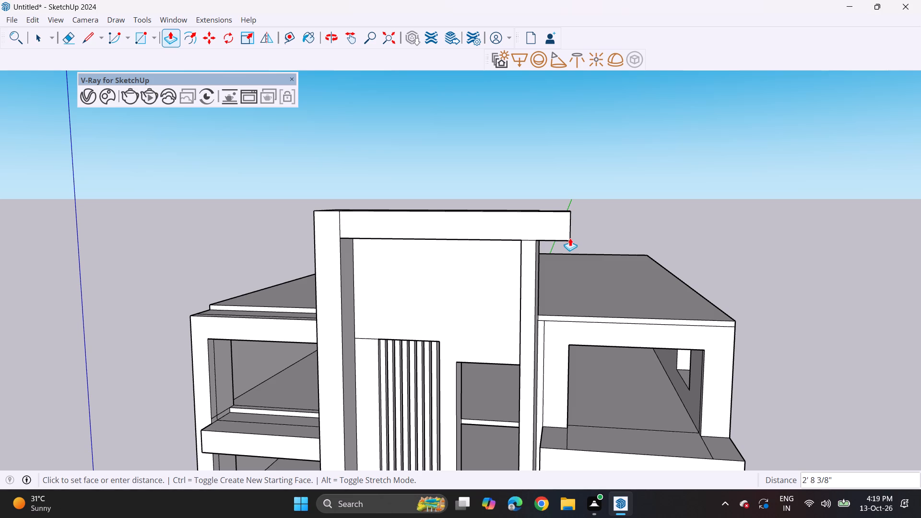
click(569, 354)
Draw a 3' 3 5/16" line front to back across the underside of the top band's right overhang, separating its outer part.
middle_drag(560, 301, 553, 205)
ctrl+middle_drag(536, 117, 534, 176)
shift+middle_drag(535, 167, 535, 108)
shift+middle_drag(535, 108, 523, 278)
middle_drag(531, 272, 530, 174)
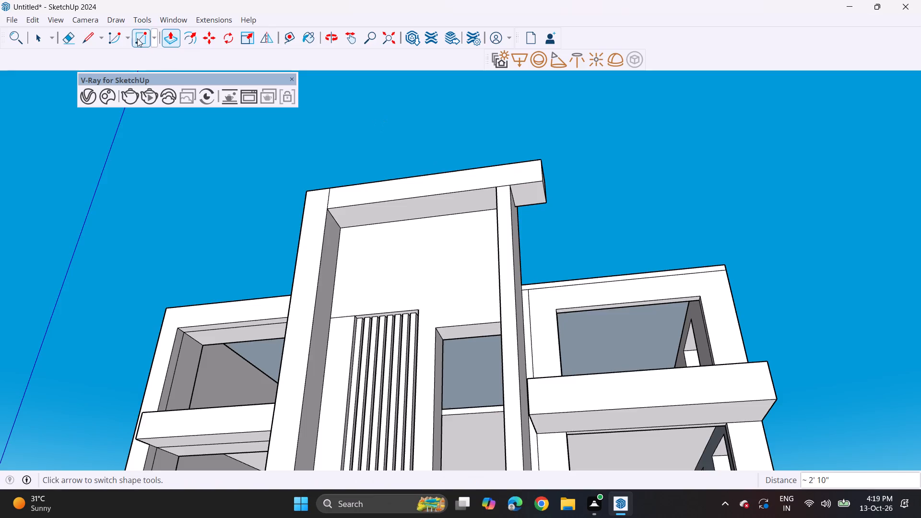
drag(83, 41, 99, 48)
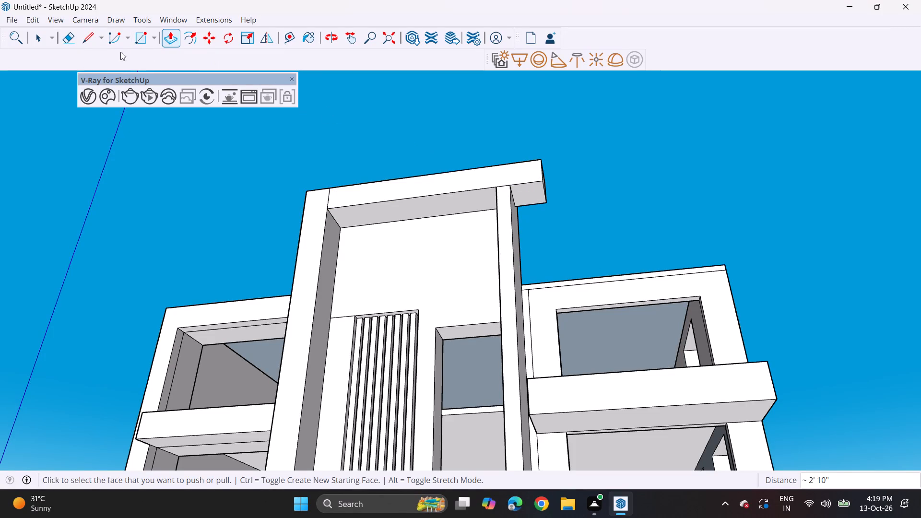
drag(89, 37, 94, 38)
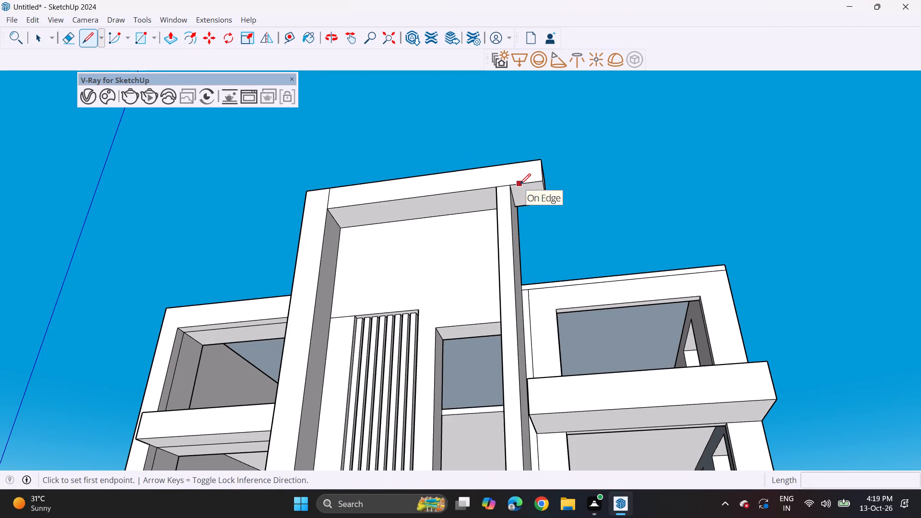
drag(520, 184, 521, 190)
click(527, 209)
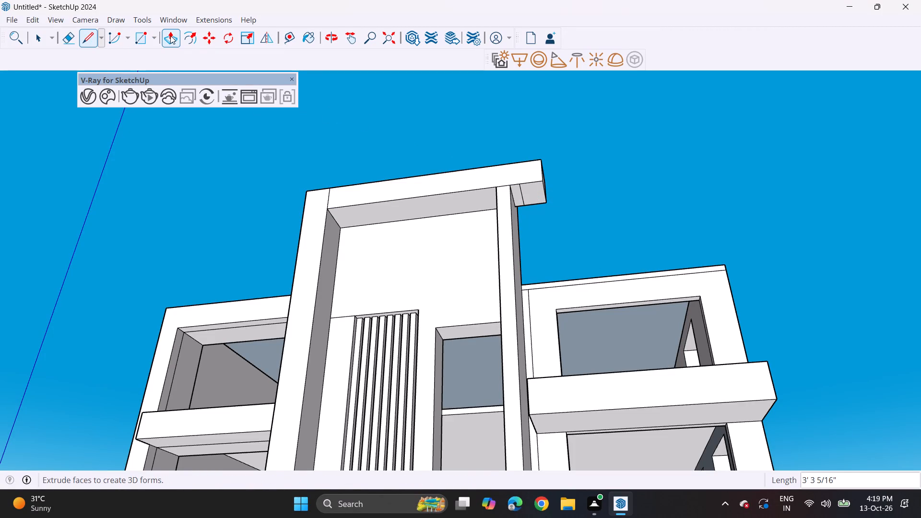
Push/Pull the overhang's outer underside face down about 17' 7 7/8" to the top right balcony, forming a vertical frame leg.
click(170, 35)
click(530, 200)
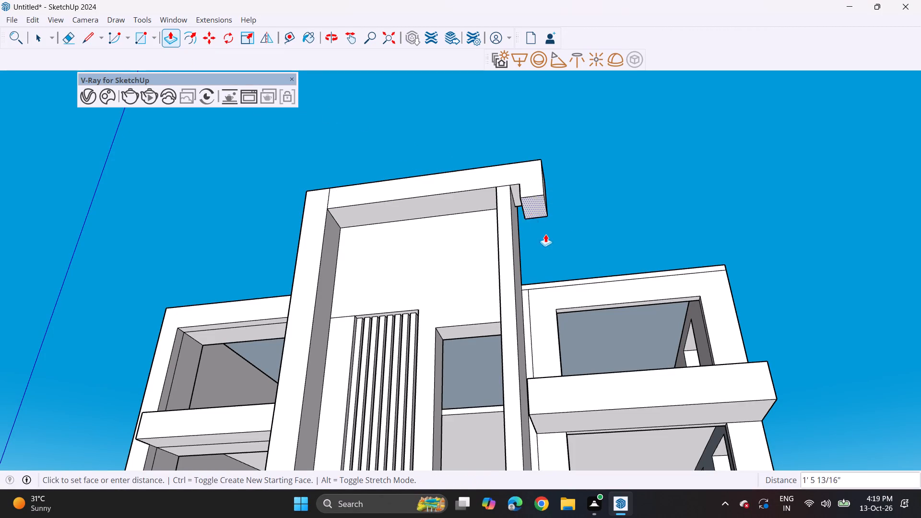
middle_drag(542, 270, 539, 372)
middle_drag(535, 386, 555, 428)
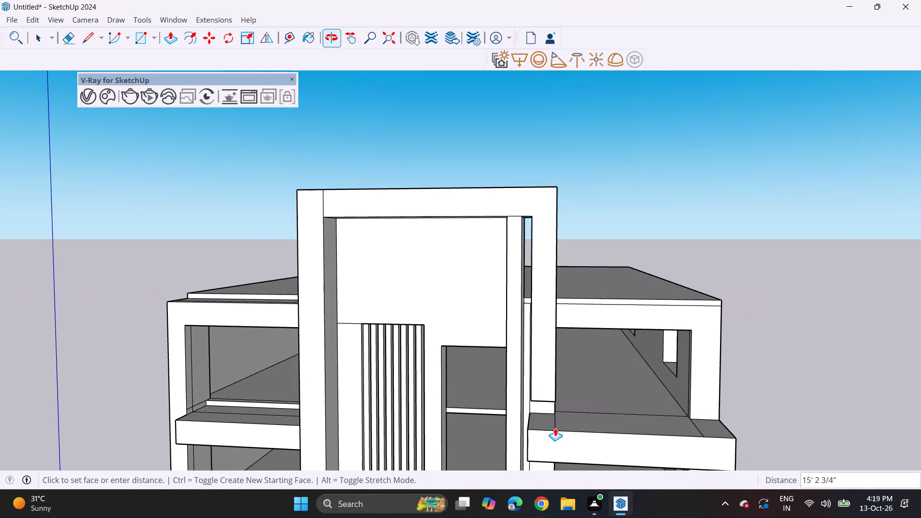
middle_drag(568, 433, 433, 441)
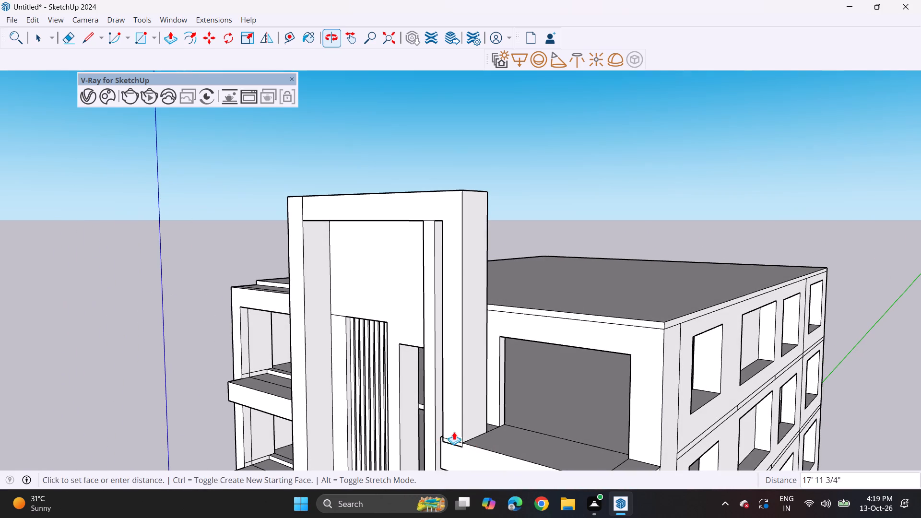
click(480, 442)
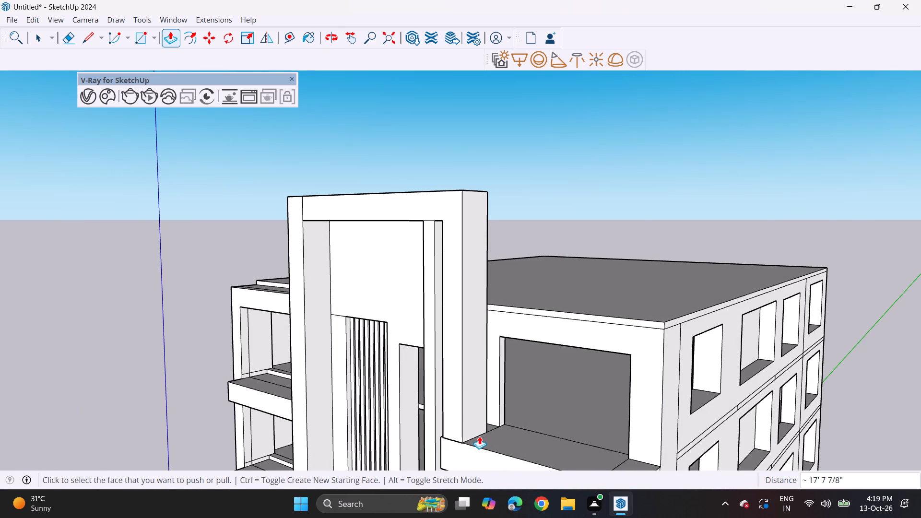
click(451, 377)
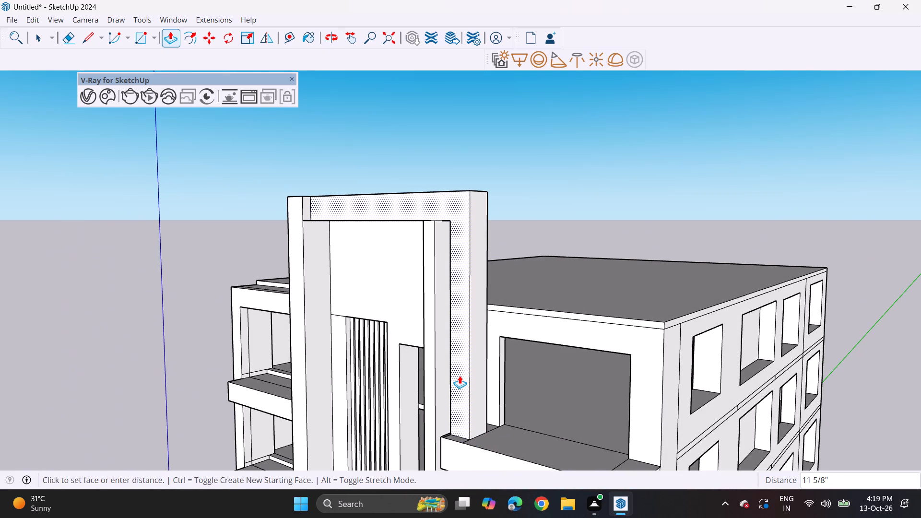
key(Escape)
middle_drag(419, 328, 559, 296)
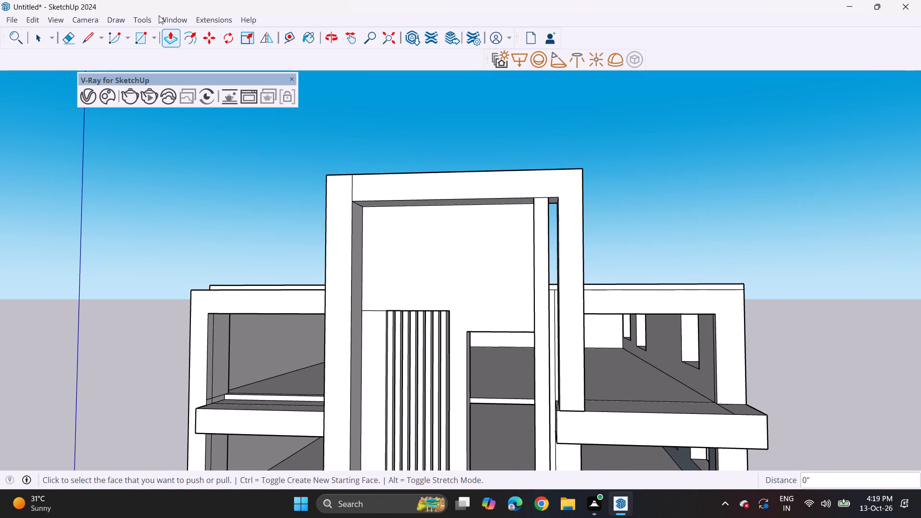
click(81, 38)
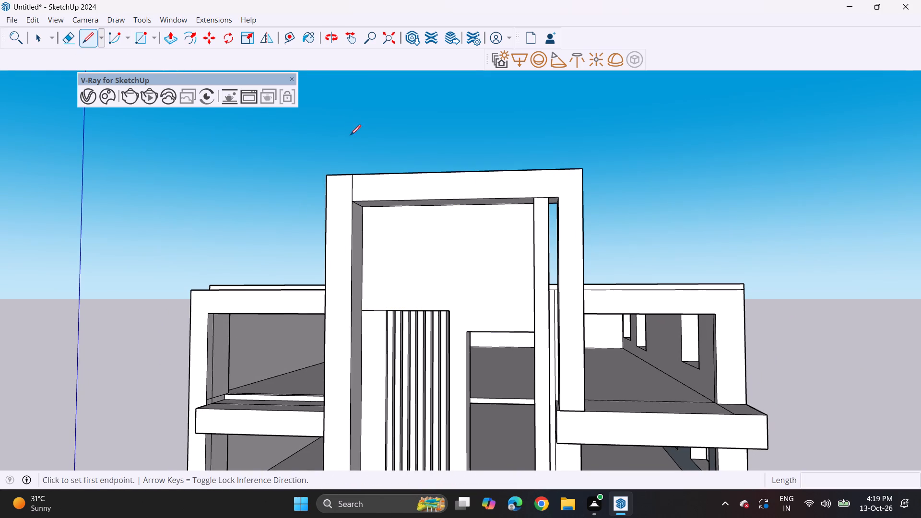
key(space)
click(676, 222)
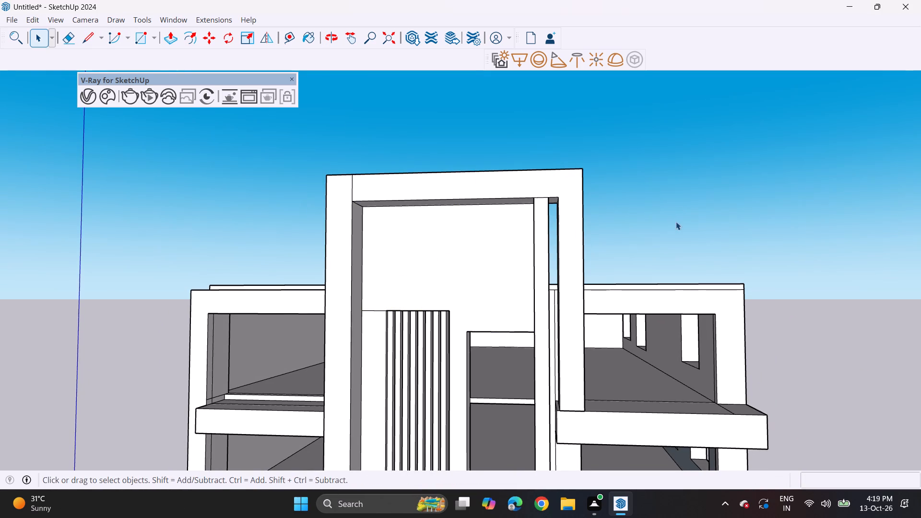
Examine the whole building from several angles, including the framed central facade, balconies, side windows and ground floor.
middle_drag(631, 279, 514, 311)
scroll(470, 343, down, 12)
shift+middle_drag(452, 384, 392, 188)
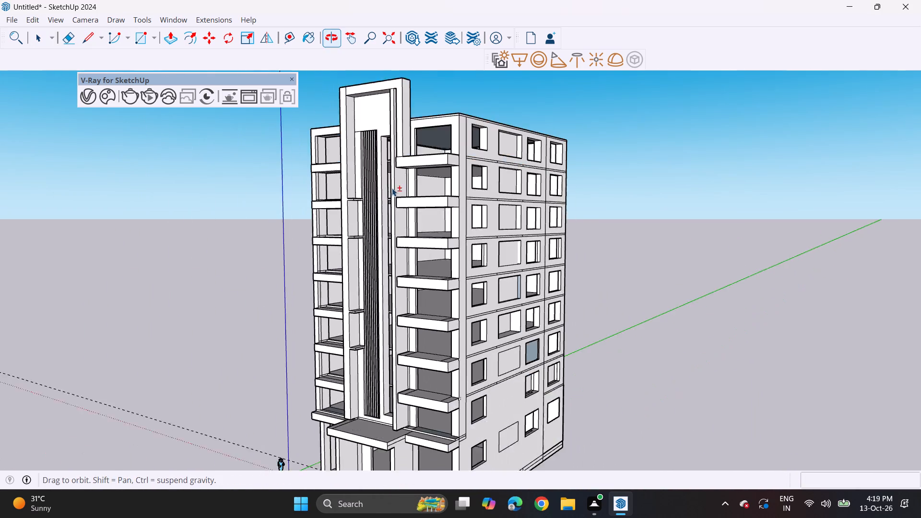
shift+middle_drag(392, 188, 392, 190)
middle_drag(348, 273, 444, 273)
middle_drag(365, 279, 290, 277)
shift+middle_drag(388, 295, 377, 235)
scroll(377, 235, down, 3)
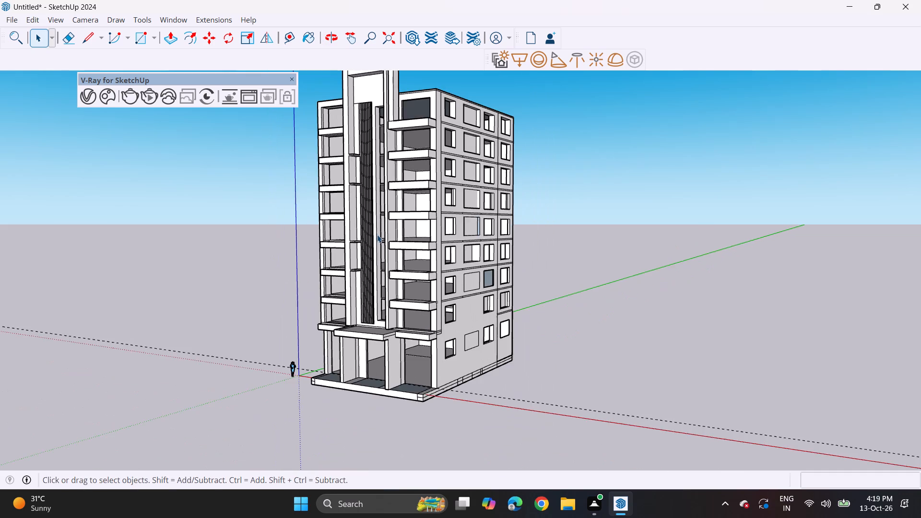
shift+middle_drag(396, 280, 407, 306)
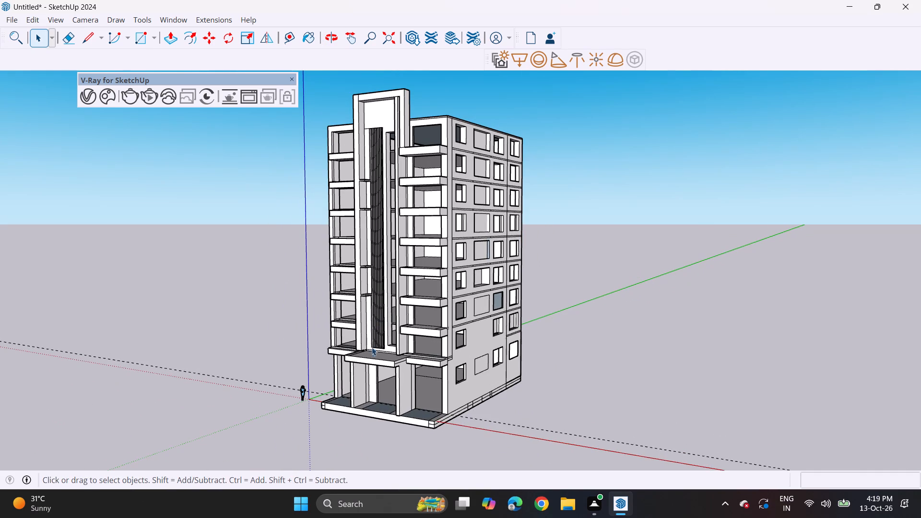
scroll(367, 392, up, 9)
scroll(342, 373, down, 7)
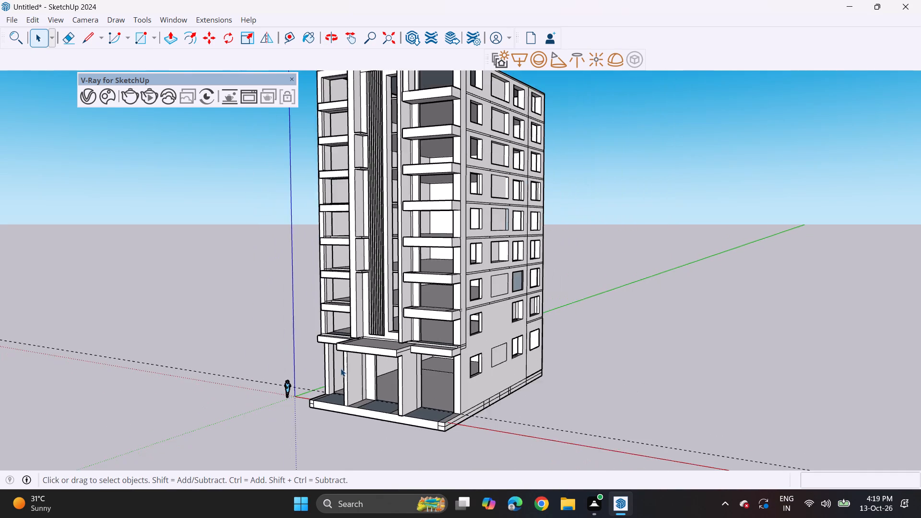
middle_drag(340, 381, 349, 329)
scroll(349, 329, up, 1)
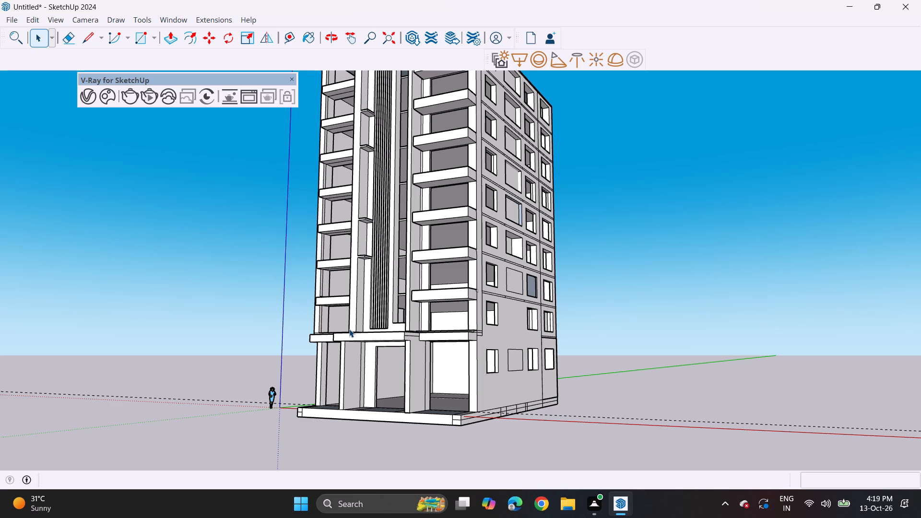
shift+middle_drag(502, 353, 518, 388)
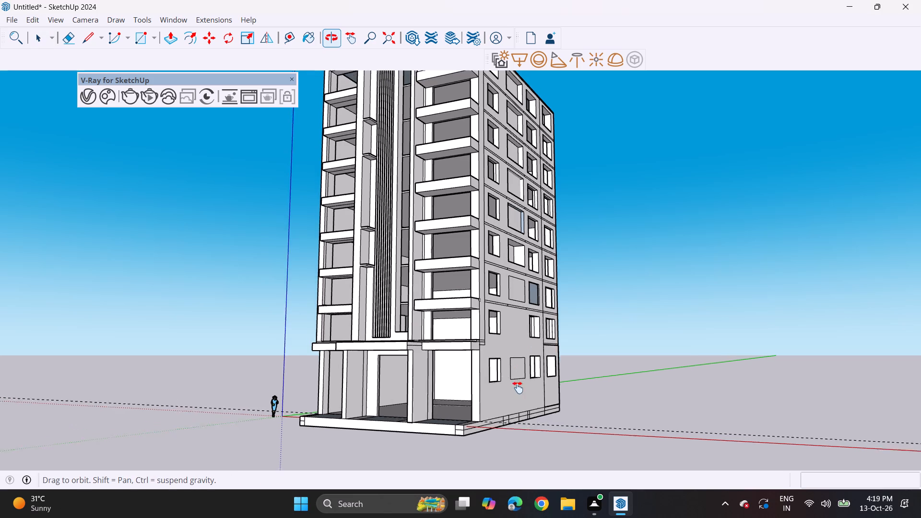
shift+middle_drag(518, 388, 518, 388)
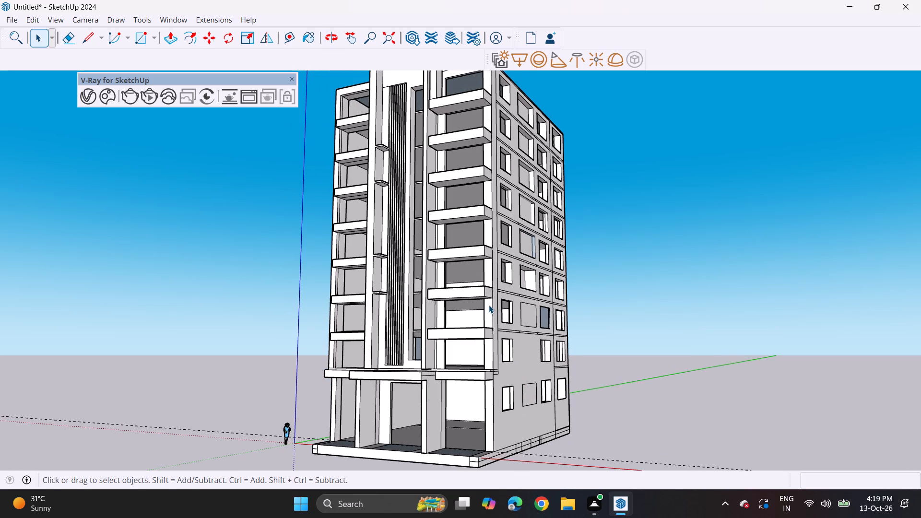
shift+middle_drag(489, 309, 494, 330)
scroll(494, 330, down, 1)
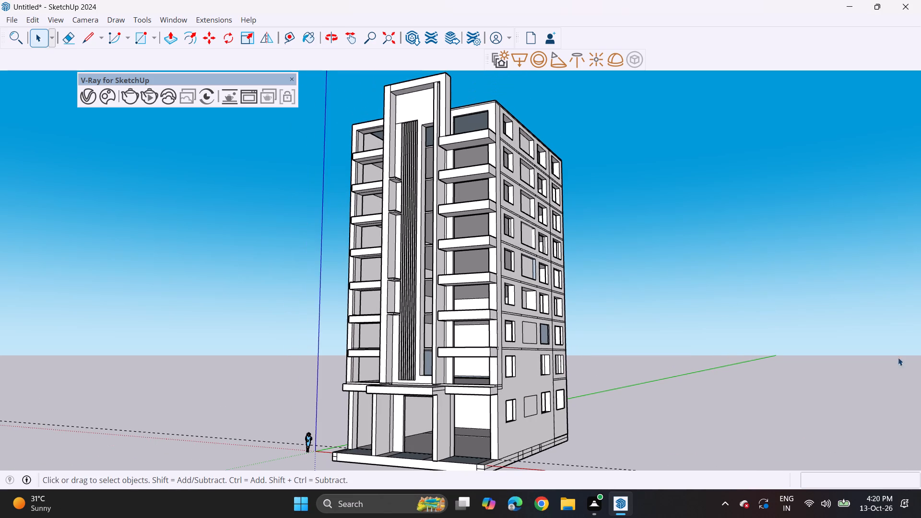
Show the Default Tray and place it beside the model with the Materials section accessible.
click(167, 24)
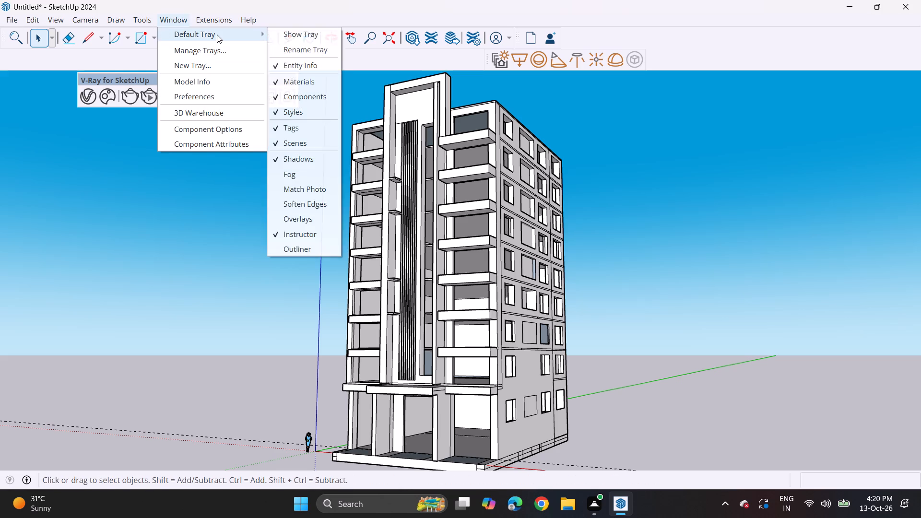
click(302, 34)
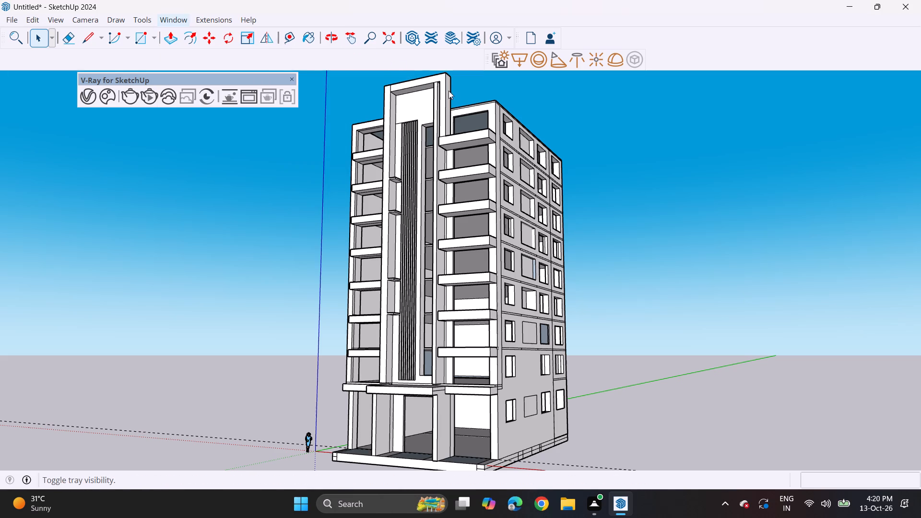
drag(670, 99, 763, 14)
scroll(739, 309, down, 2)
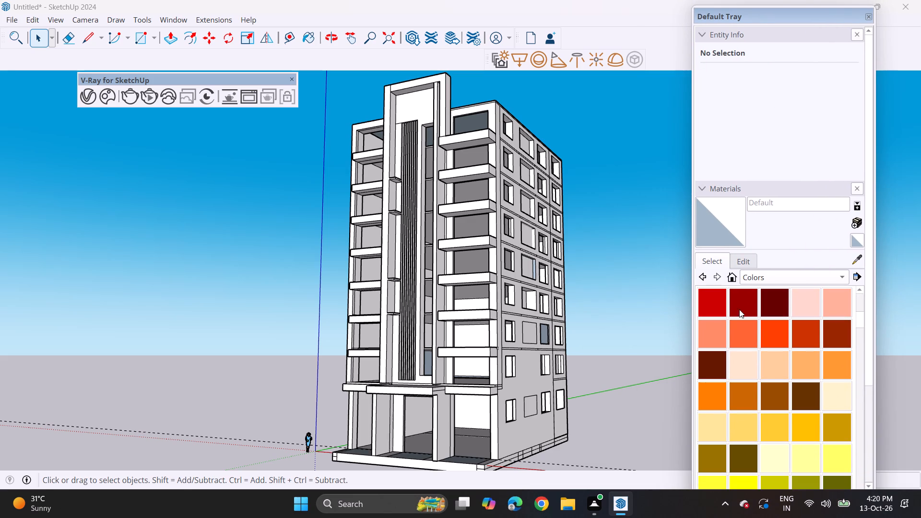
drag(732, 149, 736, 114)
drag(717, 23, 728, 0)
drag(14, 12, 717, 25)
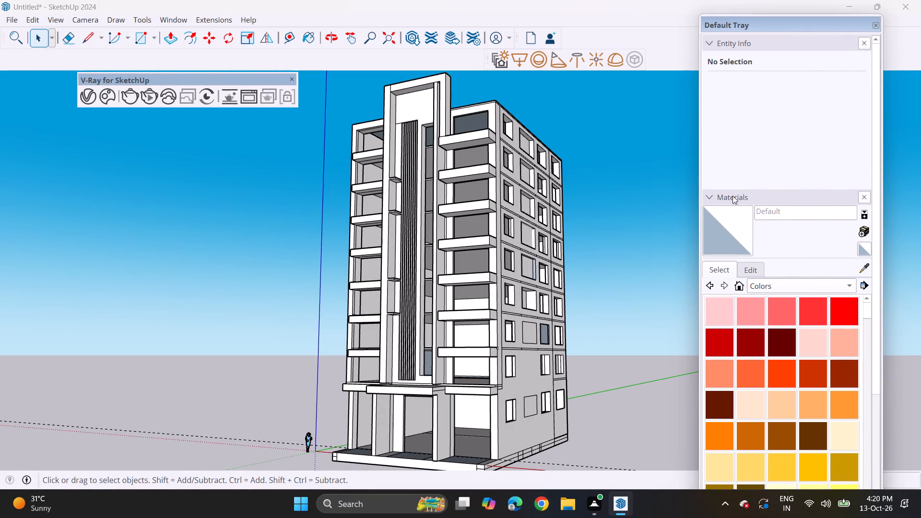
scroll(776, 334, down, 3)
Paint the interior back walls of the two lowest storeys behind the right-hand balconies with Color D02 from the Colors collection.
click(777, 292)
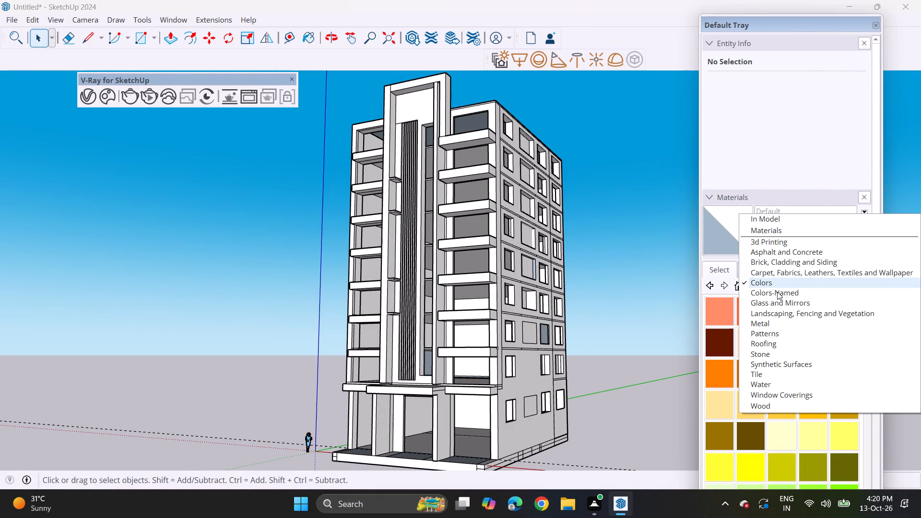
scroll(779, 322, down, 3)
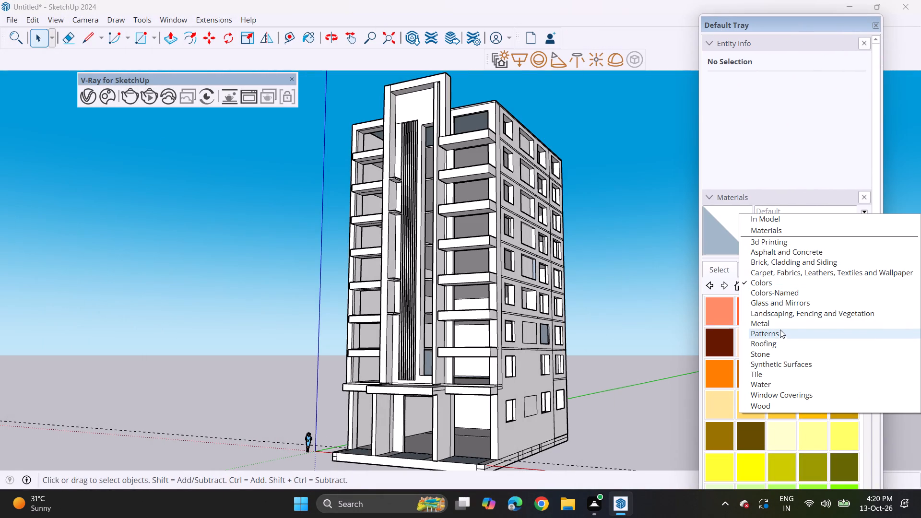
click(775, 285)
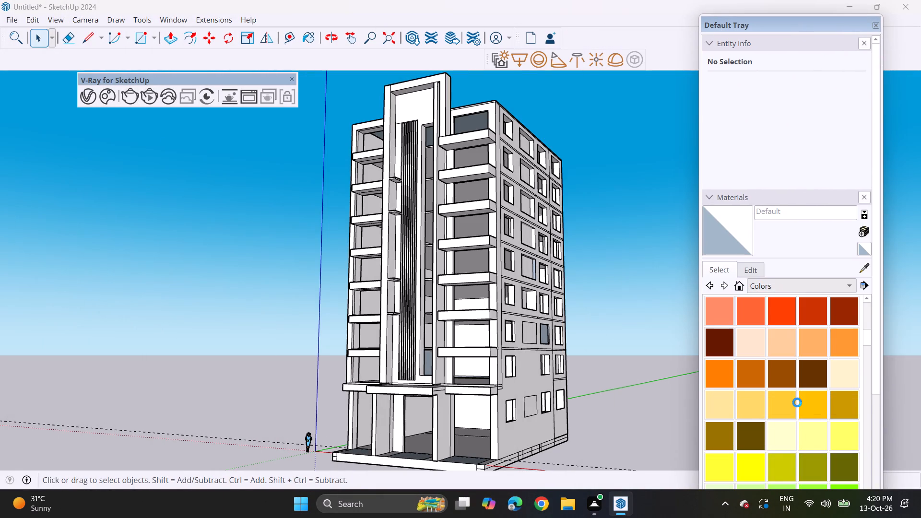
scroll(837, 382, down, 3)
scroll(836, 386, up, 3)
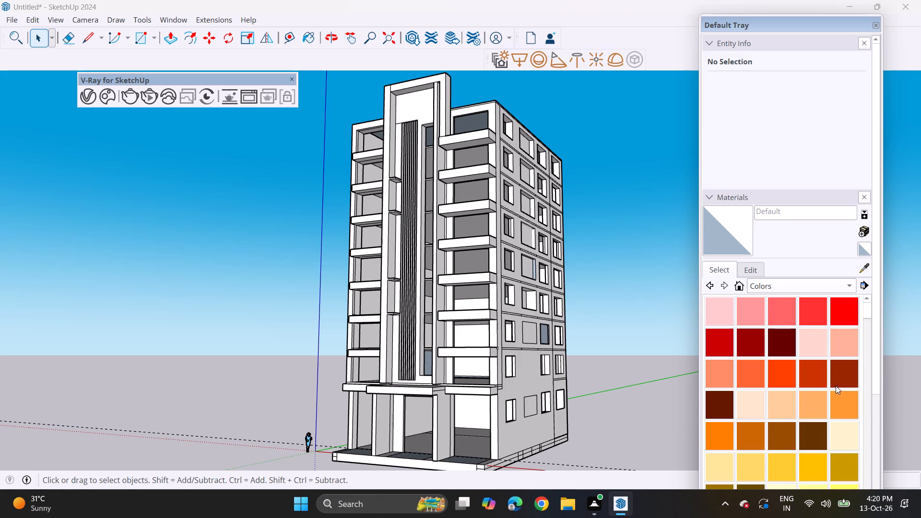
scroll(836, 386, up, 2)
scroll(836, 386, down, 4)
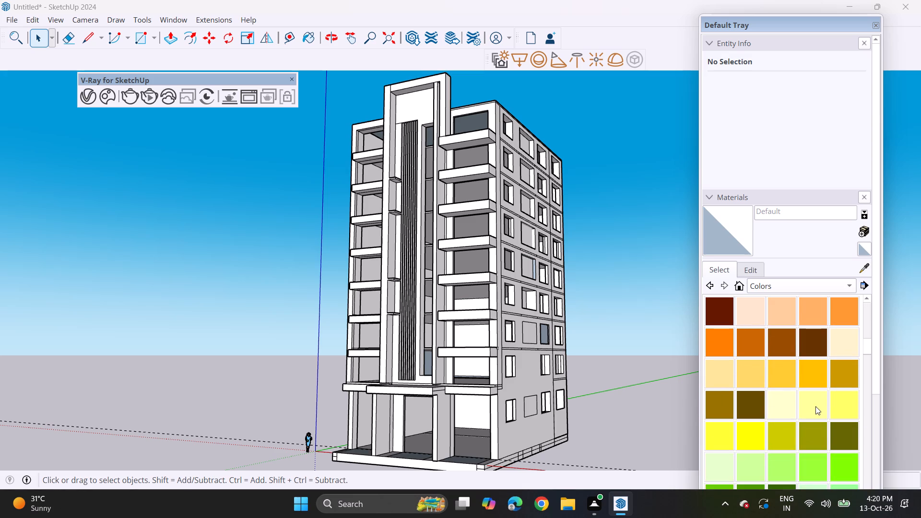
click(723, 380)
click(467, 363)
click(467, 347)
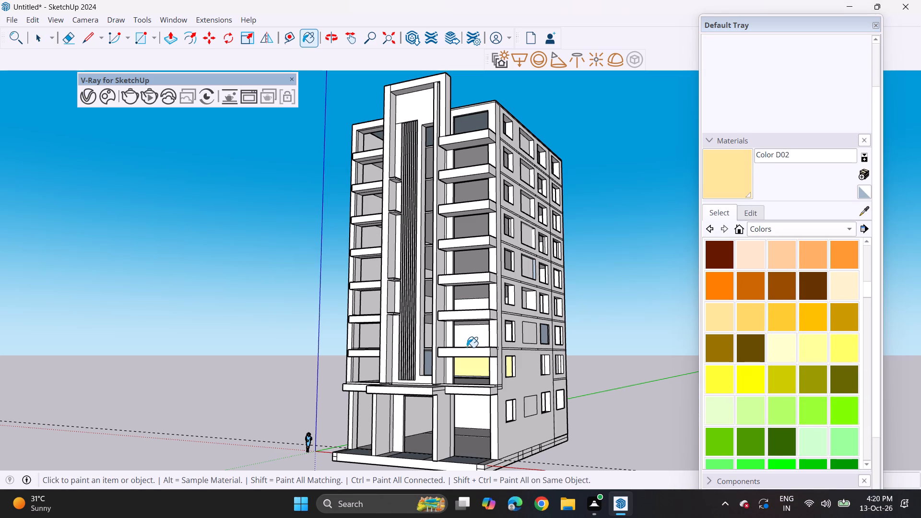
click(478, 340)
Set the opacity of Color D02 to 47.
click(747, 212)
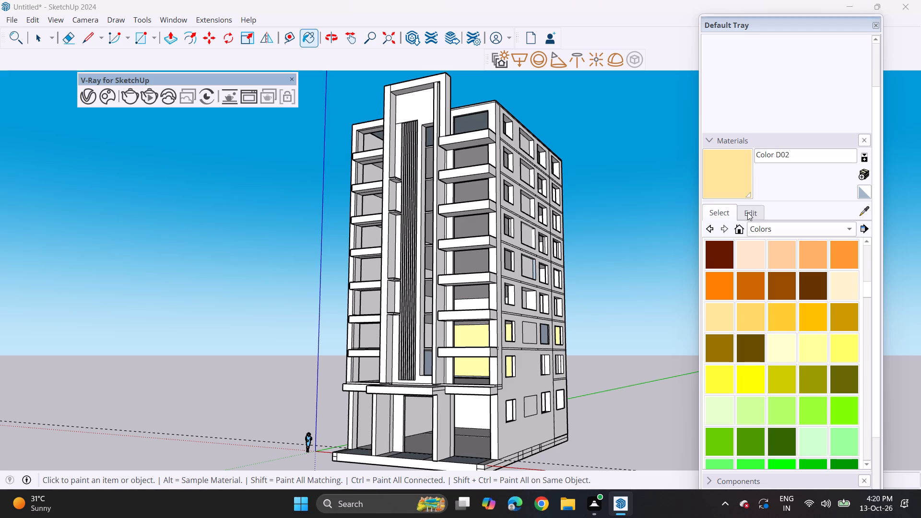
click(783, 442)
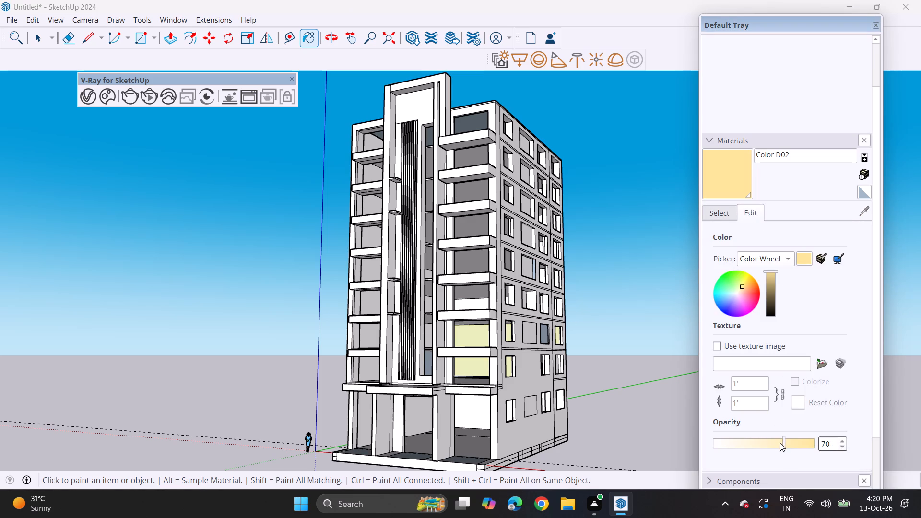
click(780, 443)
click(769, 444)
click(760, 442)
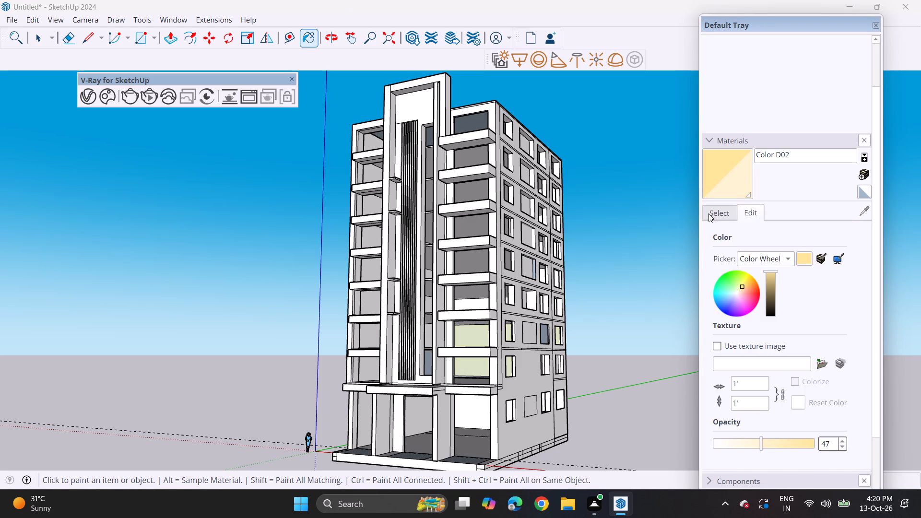
Repaint the back walls of the two lowest storeys behind the right-hand balconies with Color D01.
click(708, 213)
click(780, 348)
scroll(780, 377, down, 4)
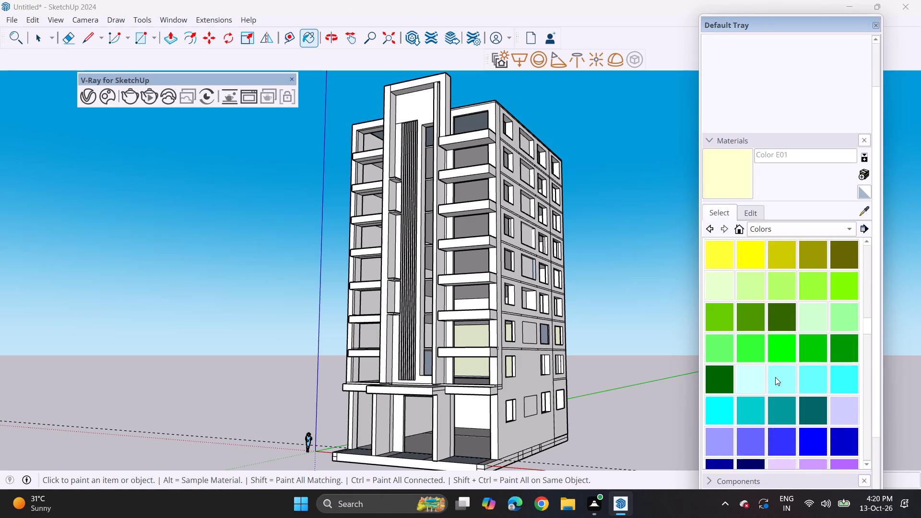
scroll(773, 376, down, 8)
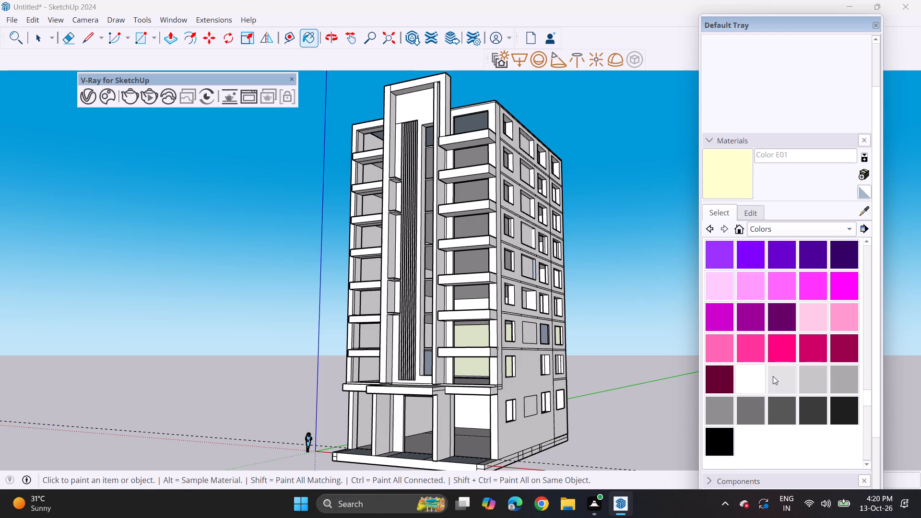
scroll(794, 373, up, 8)
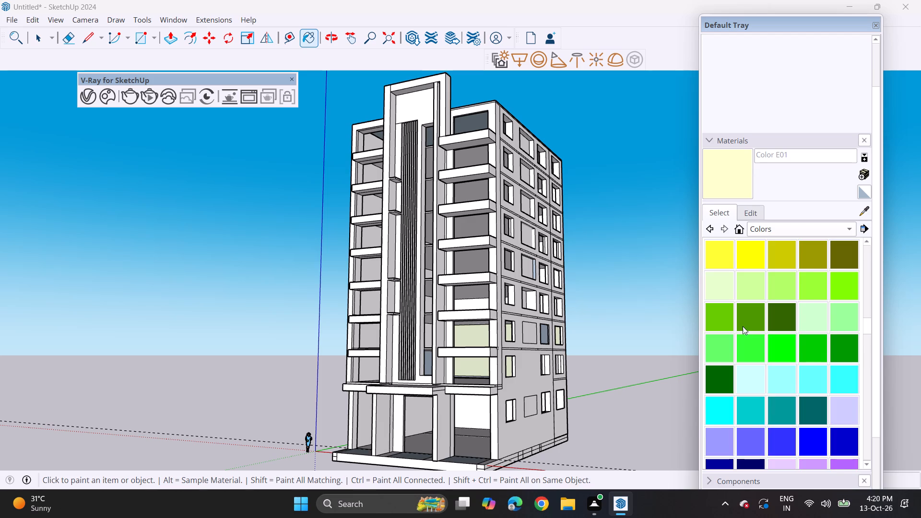
scroll(733, 308, up, 1)
scroll(798, 286, up, 3)
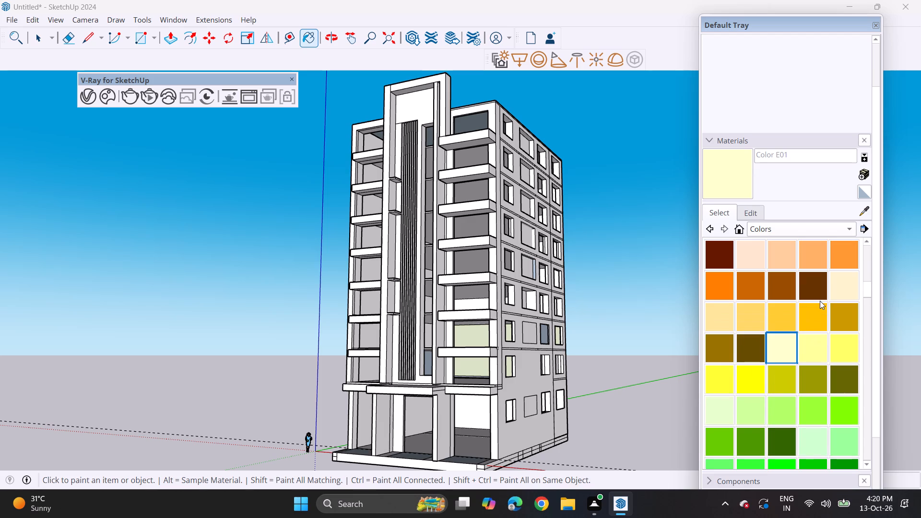
click(853, 283)
click(471, 367)
click(476, 341)
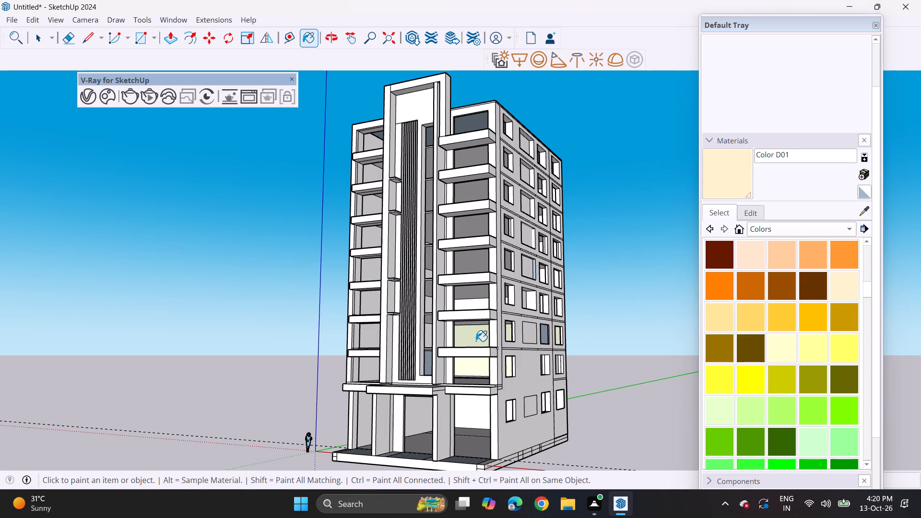
Paint the third balcony storey's back wall and ceiling, and the ceilings of the storeys above, behind the right-hand balconies with Color D01.
click(478, 298)
click(477, 302)
click(478, 297)
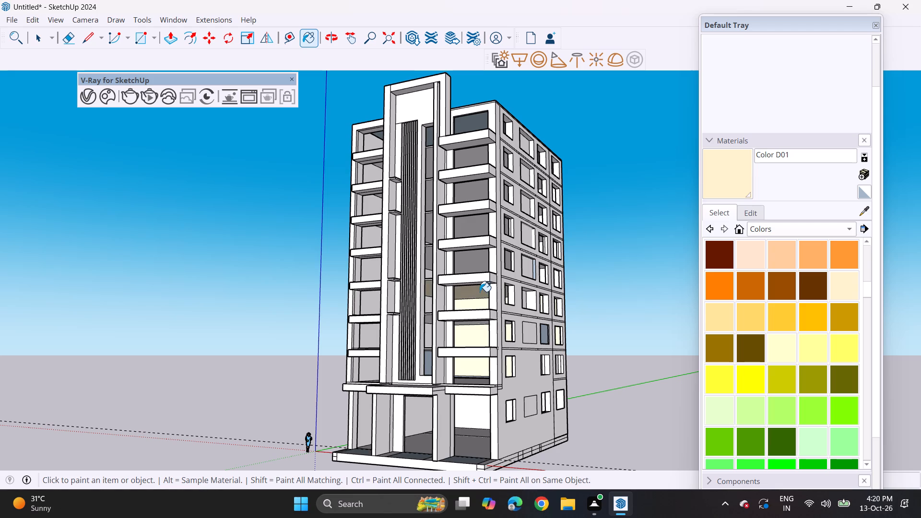
click(478, 268)
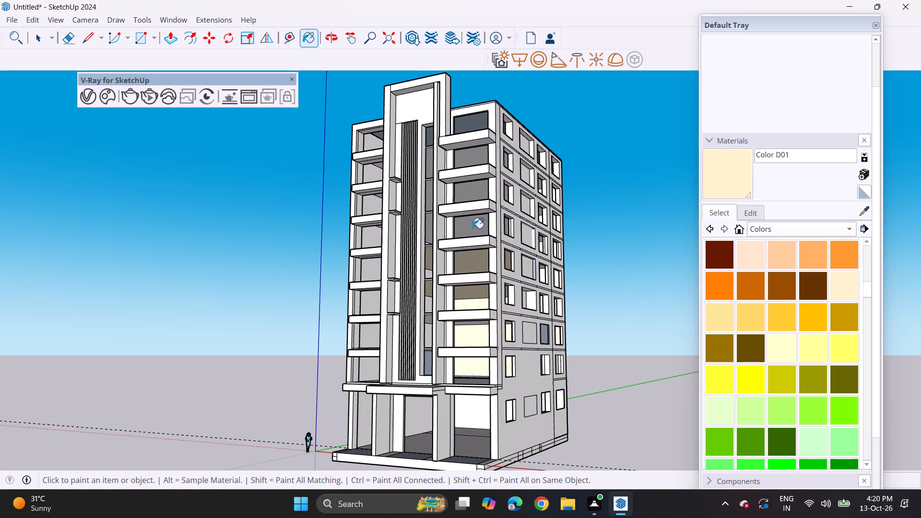
click(472, 224)
click(472, 194)
click(472, 157)
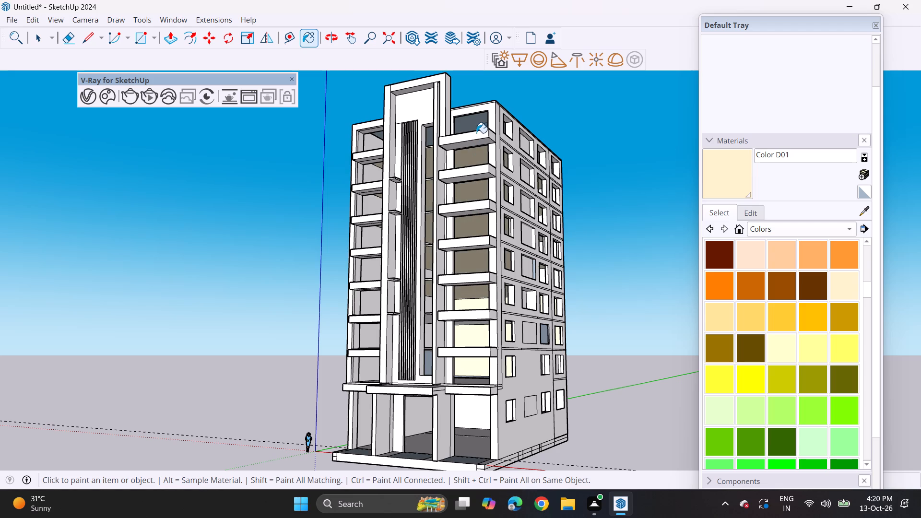
click(476, 123)
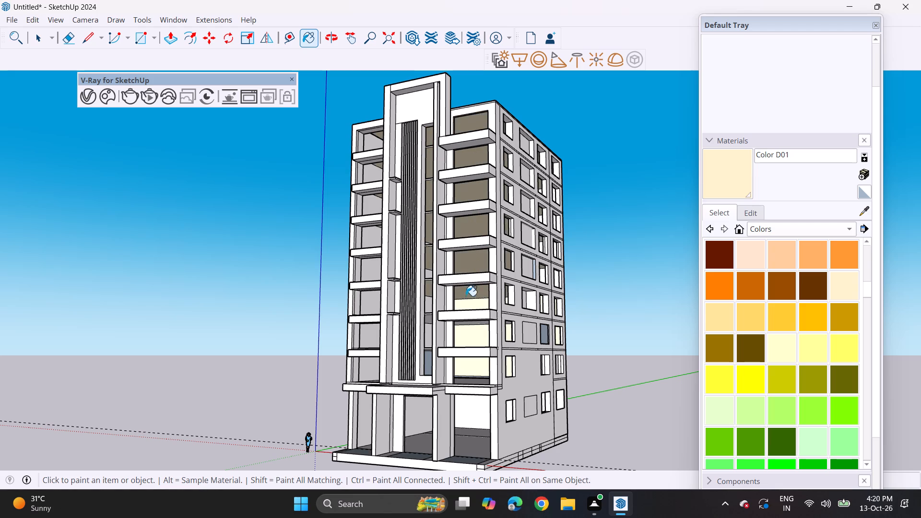
Paint the ceilings of the two lowest storeys behind the right-hand balconies with Color D01.
middle_drag(387, 308, 475, 310)
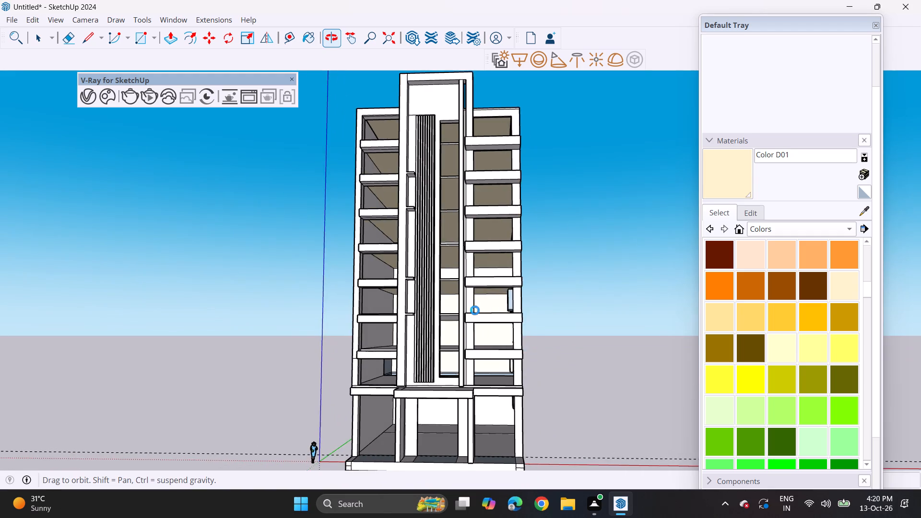
middle_drag(475, 310, 488, 259)
middle_drag(508, 387, 480, 369)
click(488, 351)
click(487, 309)
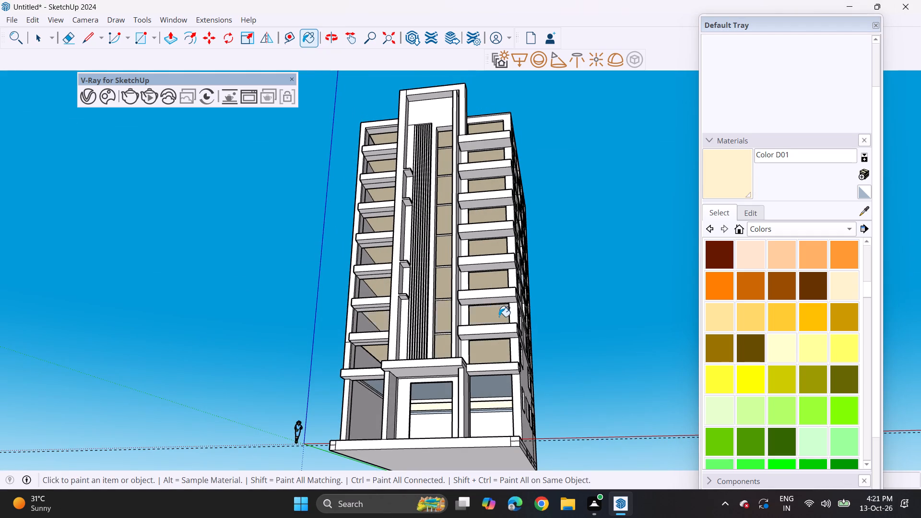
middle_drag(498, 320, 484, 386)
click(487, 373)
Paint the interior back walls of the five upper storeys behind the right-hand balconies with Color D01.
middle_drag(490, 337, 462, 349)
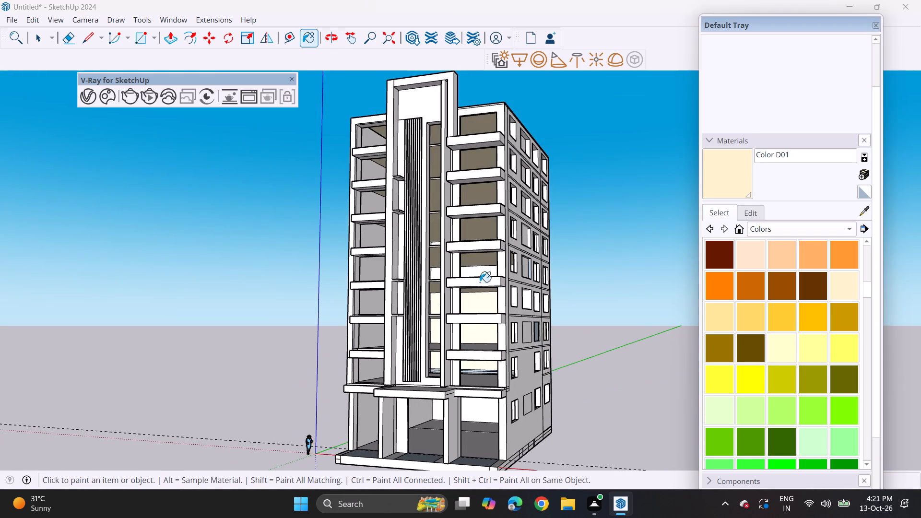
click(484, 269)
middle_drag(486, 312, 488, 350)
click(482, 237)
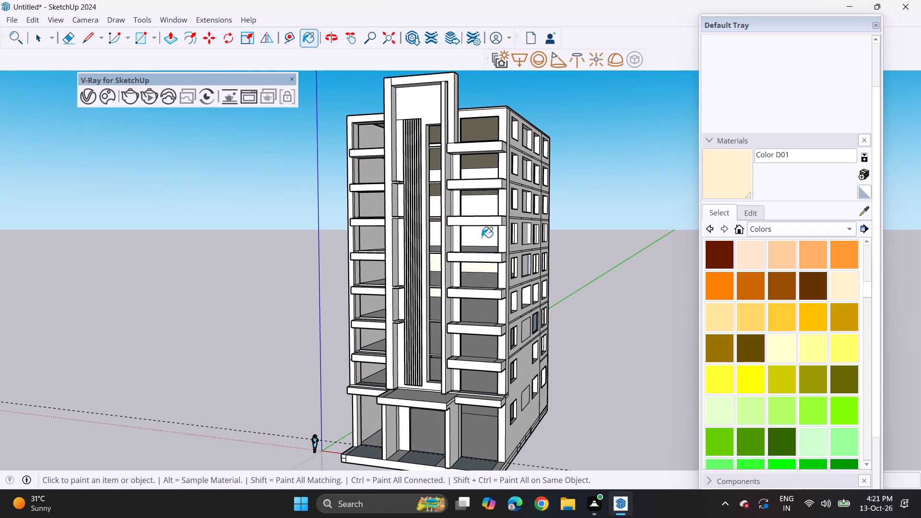
click(480, 190)
click(479, 198)
click(483, 172)
middle_drag(474, 288, 480, 321)
click(484, 143)
Paint the interior side walls behind the left-hand balconies with Color D01 on every storey above the ground floor.
middle_drag(480, 253, 460, 194)
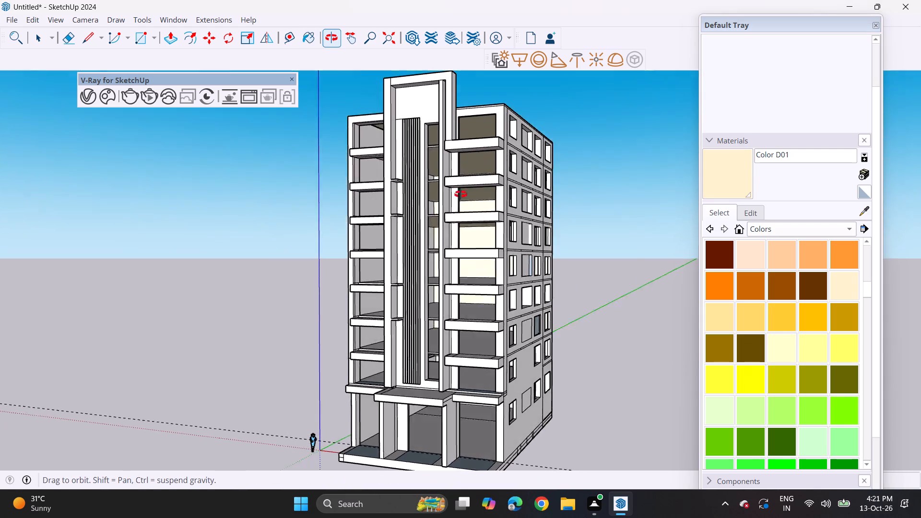
middle_drag(460, 194, 455, 180)
scroll(477, 304, down, 1)
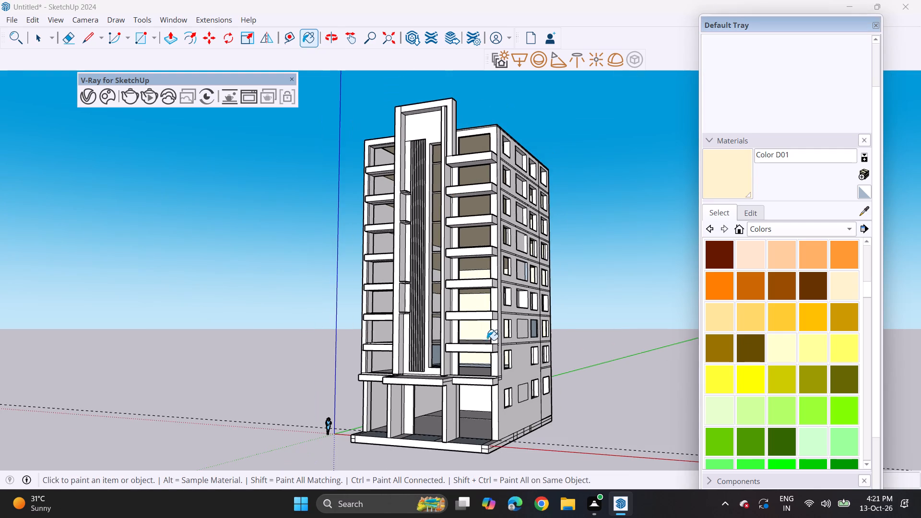
middle_drag(487, 340, 471, 294)
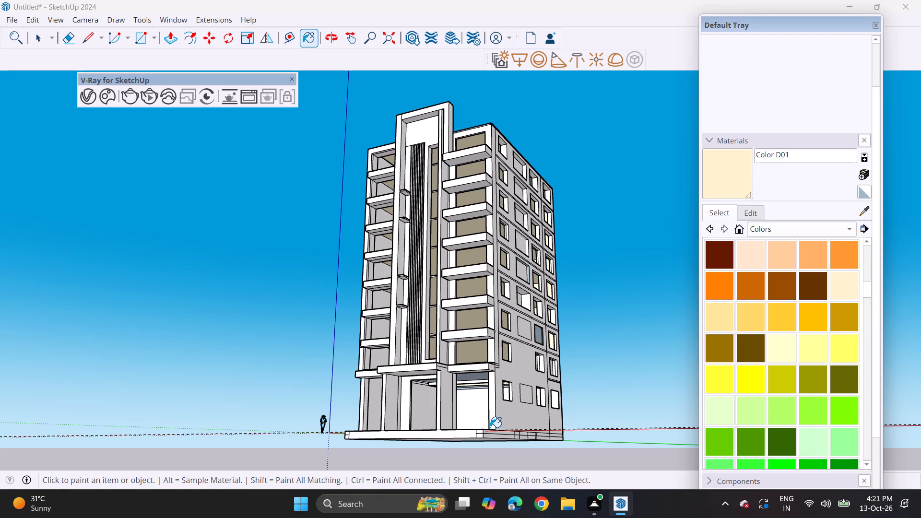
click(378, 361)
drag(382, 337, 383, 330)
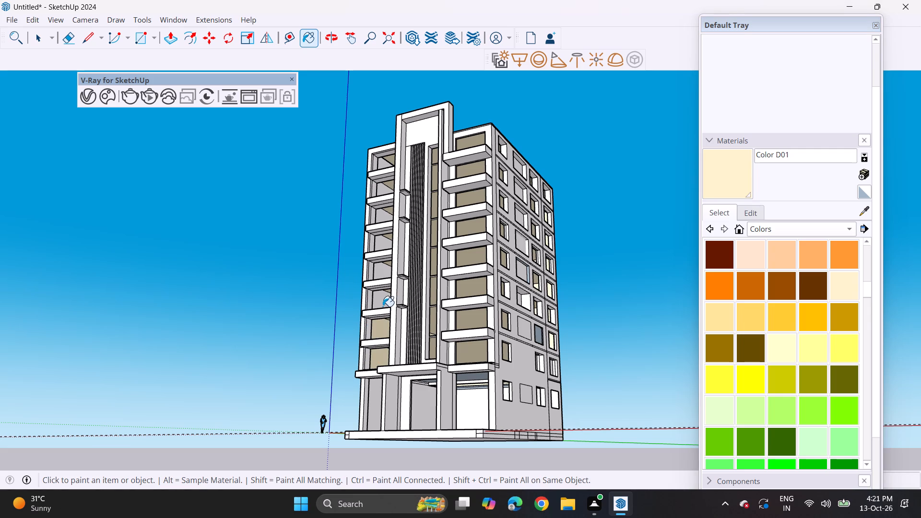
click(383, 300)
click(383, 265)
click(383, 241)
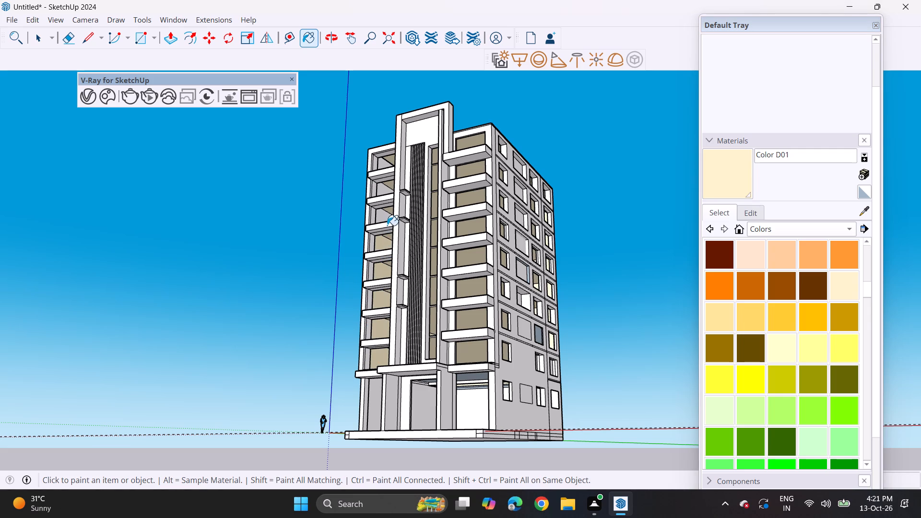
click(386, 211)
click(384, 212)
click(386, 192)
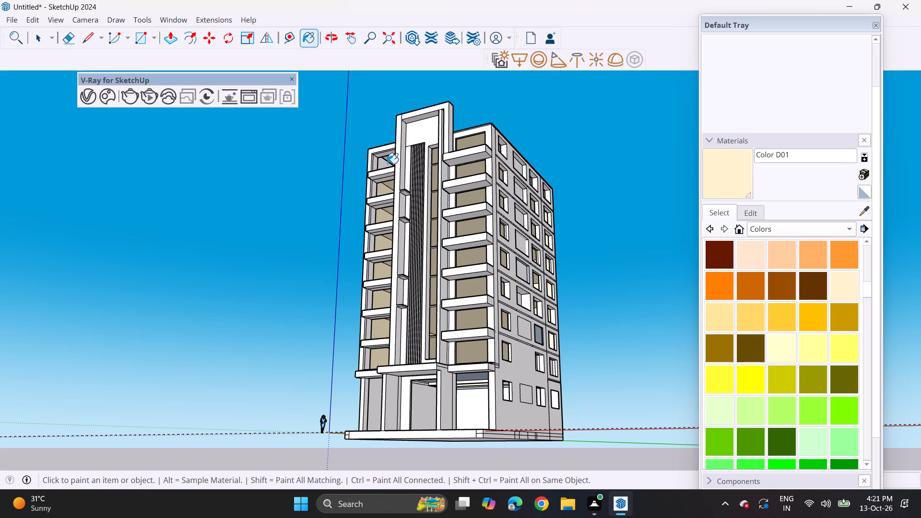
click(386, 161)
click(385, 161)
Paint the ground floor's interior back wall, ceiling and side wall with Color D01.
scroll(467, 399, up, 3)
click(470, 395)
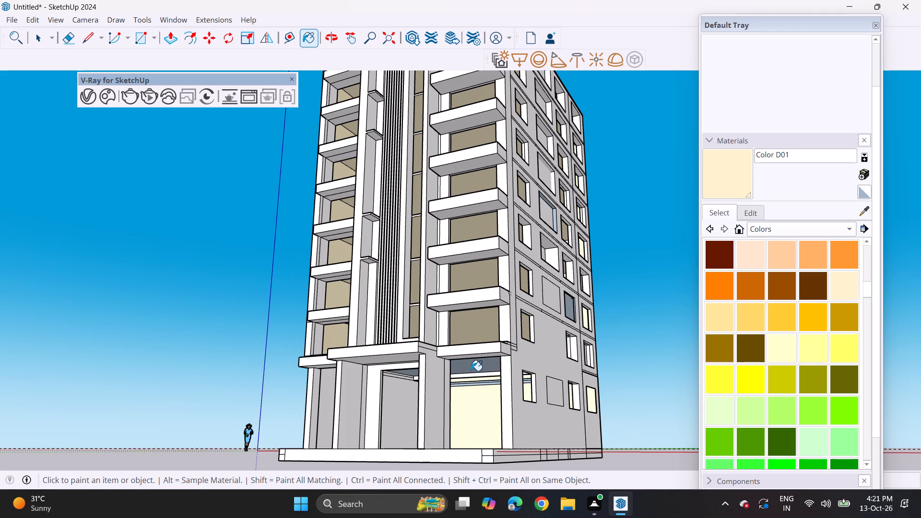
click(471, 371)
click(408, 407)
middle_drag(471, 404, 556, 405)
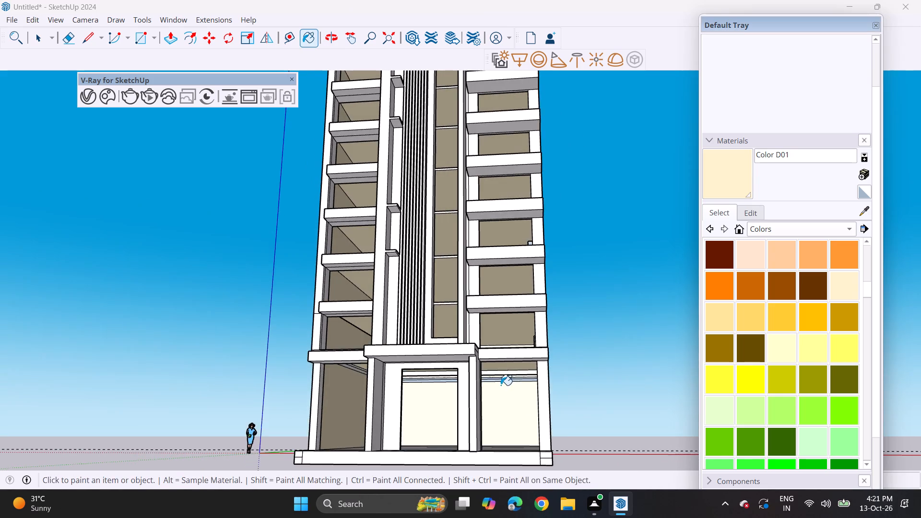
Paint the ground floor's ceiling beam strips along the back wall and the left-hand side wall with Color D01.
middle_drag(546, 421, 547, 403)
scroll(509, 391, up, 6)
click(506, 388)
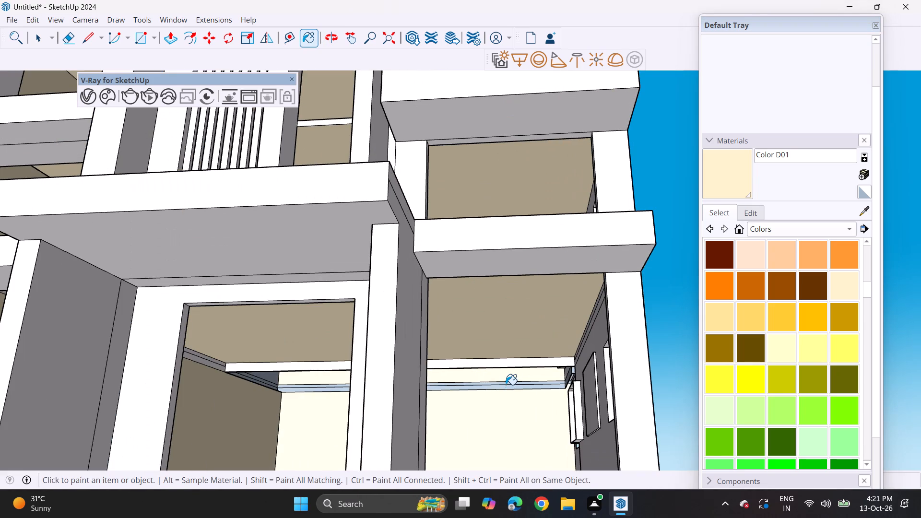
click(506, 382)
click(506, 382)
click(508, 383)
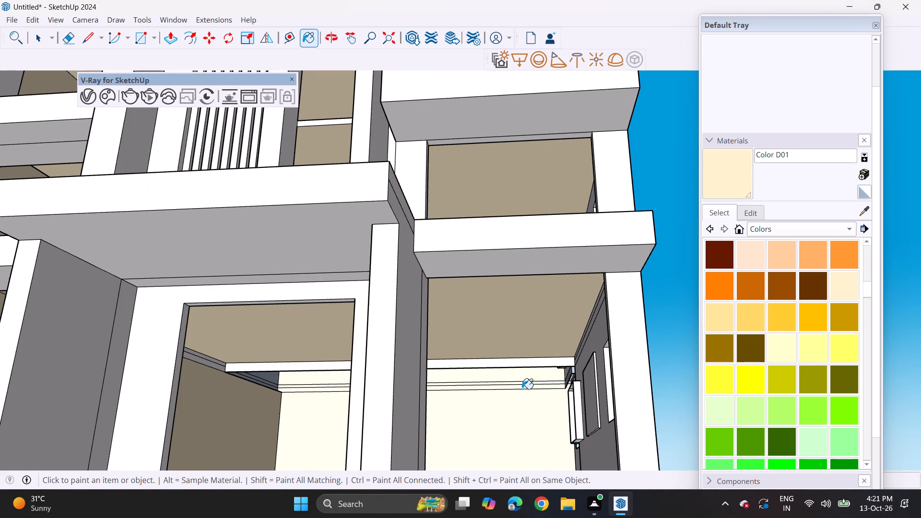
click(272, 384)
click(268, 380)
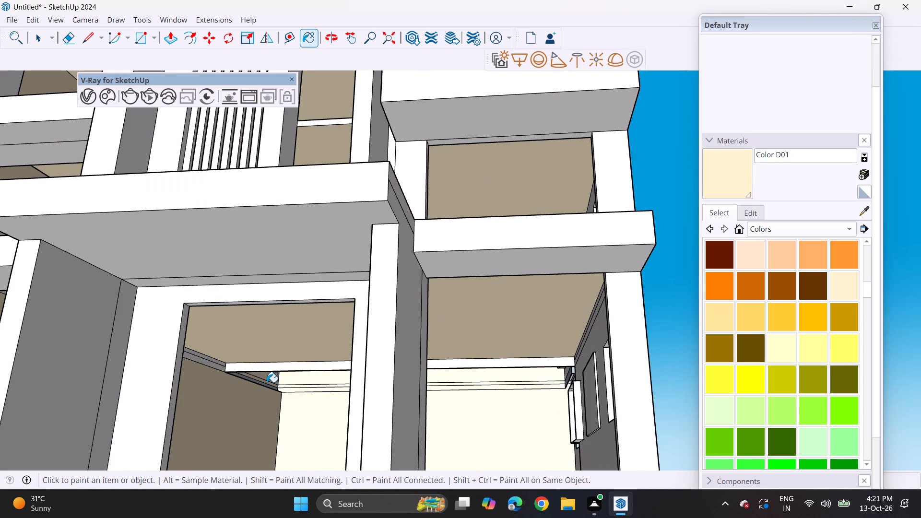
click(267, 382)
click(267, 386)
click(212, 368)
click(211, 357)
drag(208, 357, 205, 362)
drag(205, 362, 211, 364)
Paint the ground floor's right-hand side wall, the band above it and its window surfaces with Color D01.
click(588, 344)
click(584, 333)
click(585, 336)
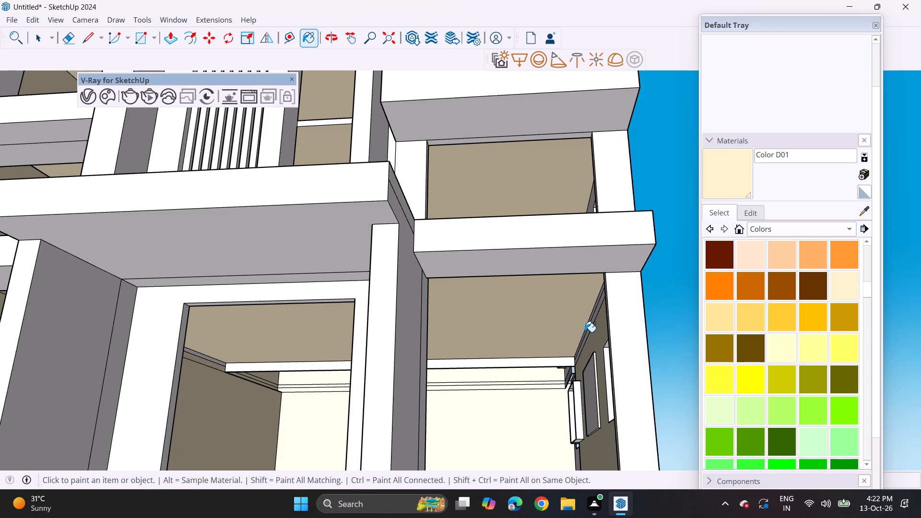
double_click(585, 332)
click(594, 408)
click(579, 415)
click(608, 393)
Examine the whole building's front and side facades up to the roofline.
scroll(590, 394, down, 2)
middle_drag(579, 402, 471, 455)
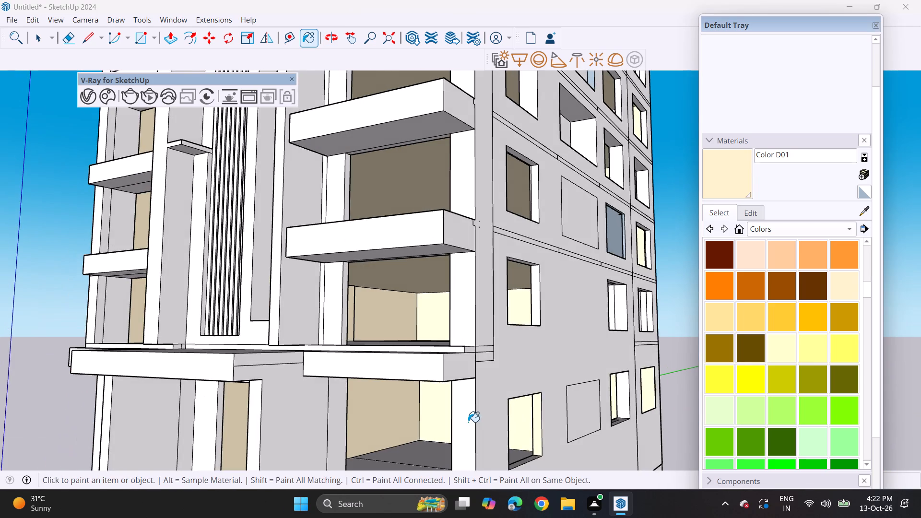
scroll(471, 412, down, 9)
shift+middle_drag(478, 426, 532, 436)
shift+scroll(532, 436, down, 3)
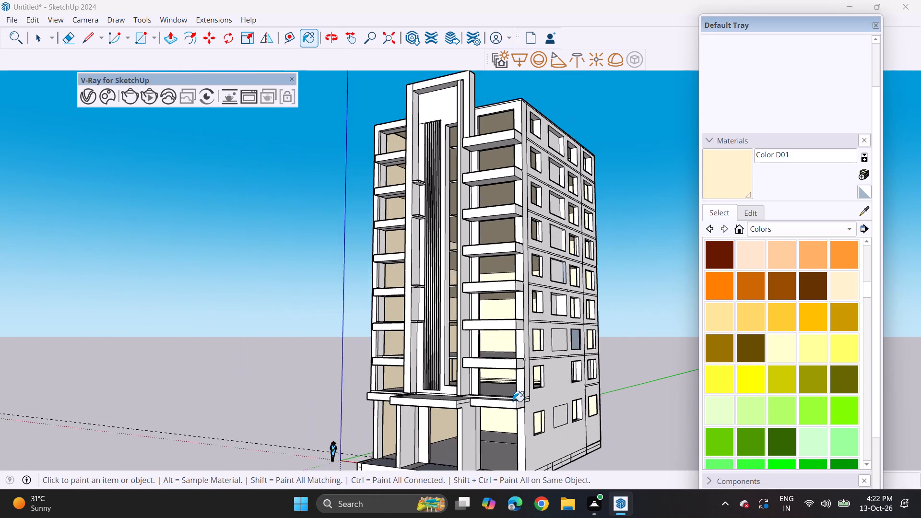
shift+scroll(513, 401, down, 2)
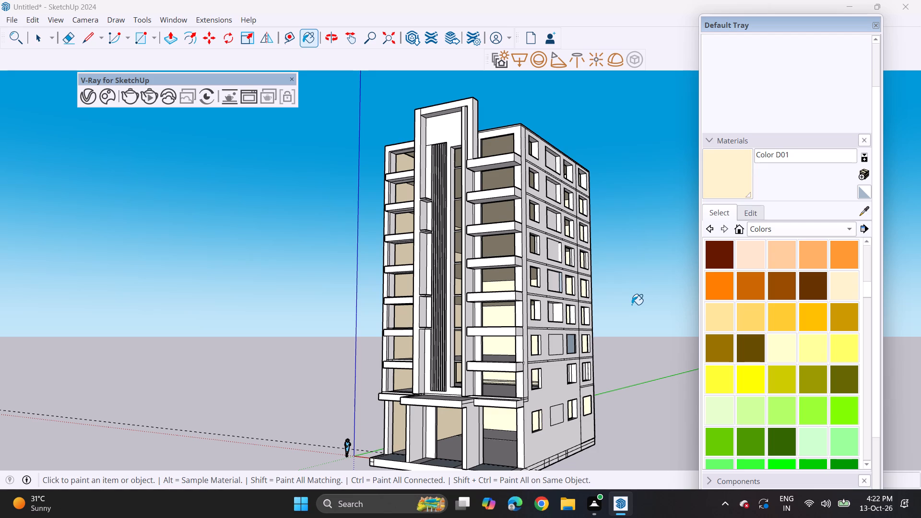
shift+middle_drag(550, 415, 560, 380)
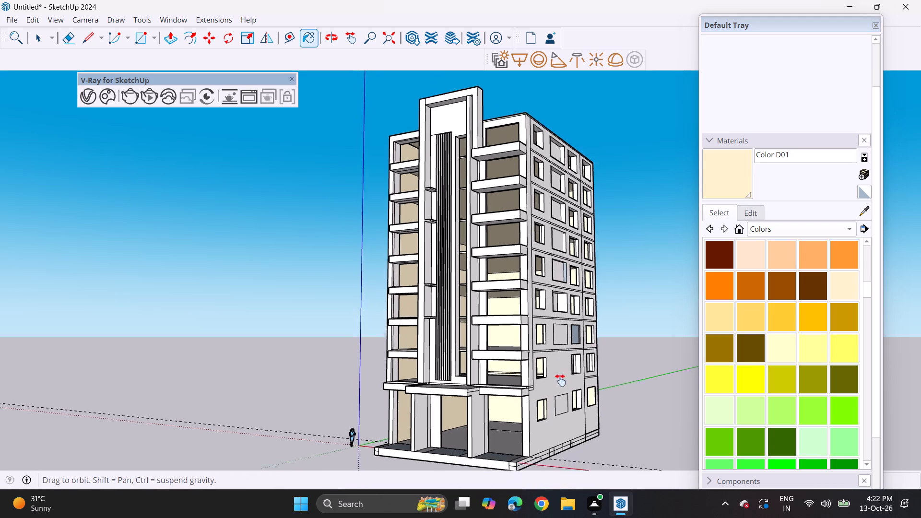
shift+middle_drag(560, 380, 563, 364)
middle_drag(557, 374, 545, 403)
shift+middle_drag(553, 343, 560, 377)
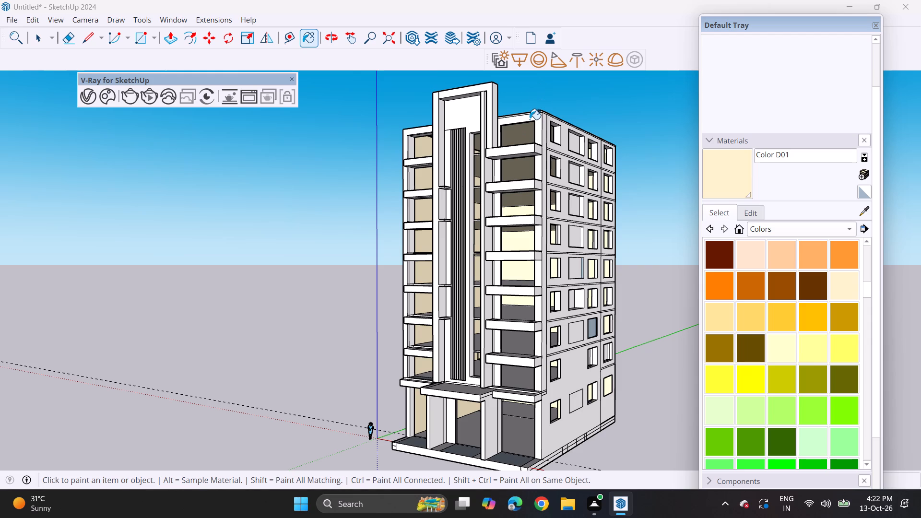
Draw a line across the roof's front-left ledge and erase the dividing edge beside it, leaving one undivided corner face.
shift+middle_drag(530, 119, 527, 237)
middle_drag(444, 213, 544, 313)
scroll(418, 233, up, 12)
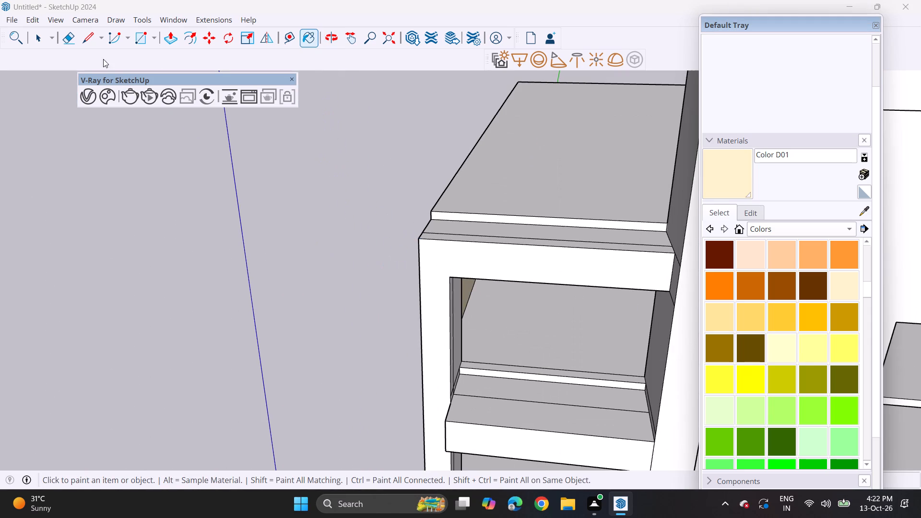
click(89, 43)
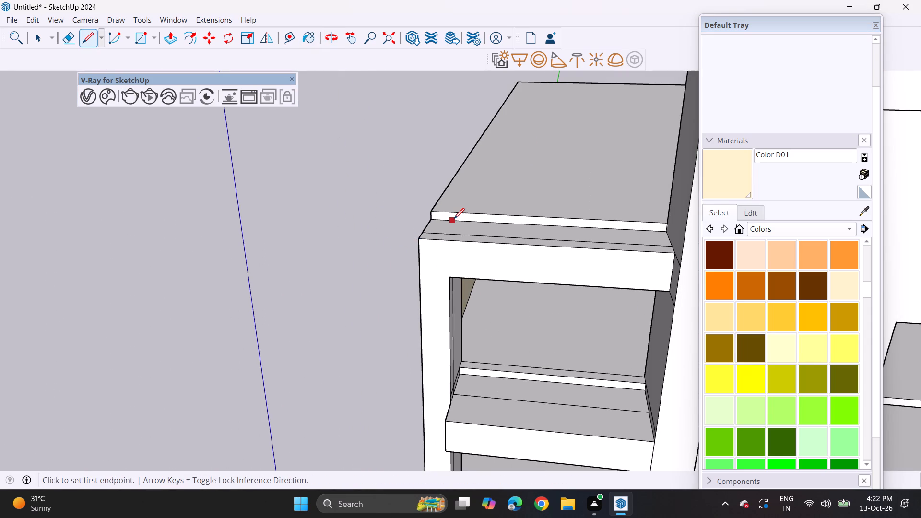
click(459, 220)
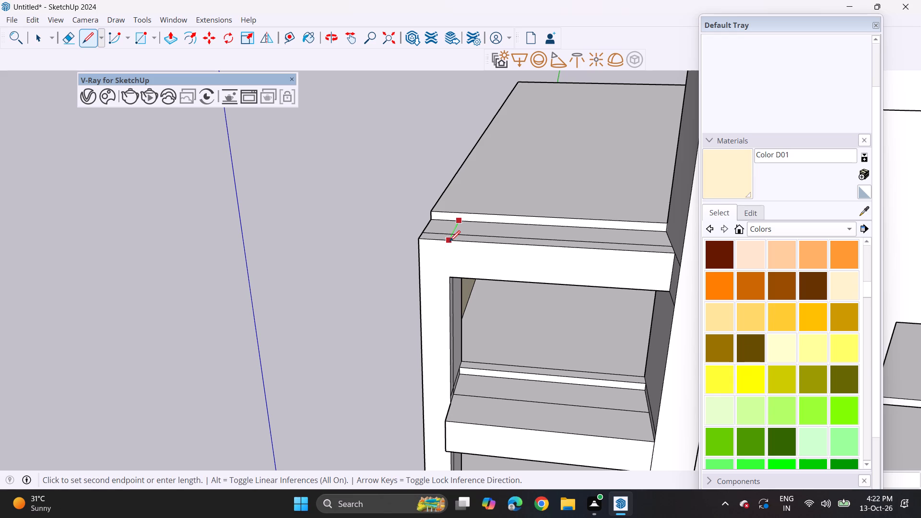
click(449, 241)
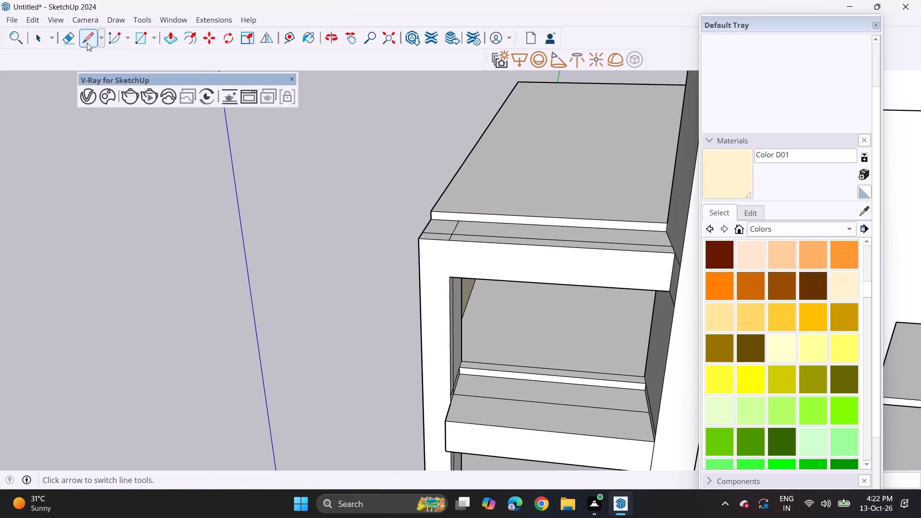
drag(72, 38, 87, 40)
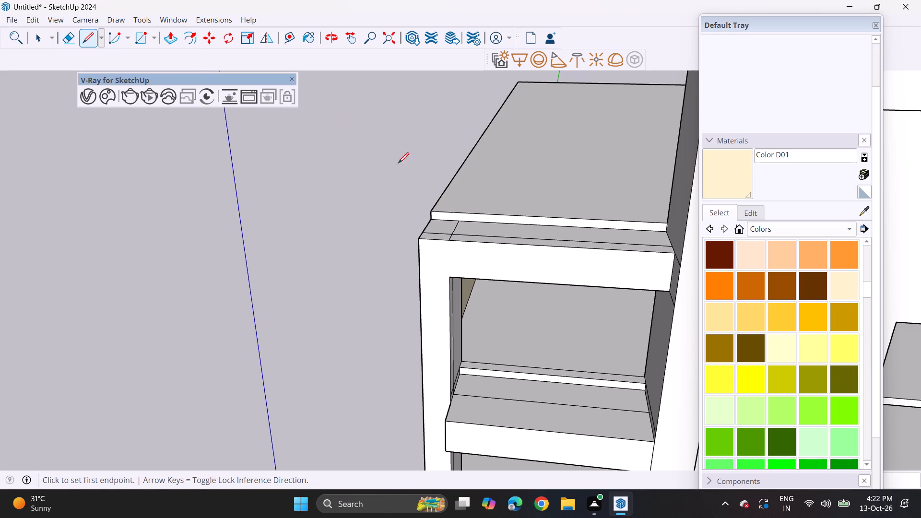
drag(60, 40, 65, 39)
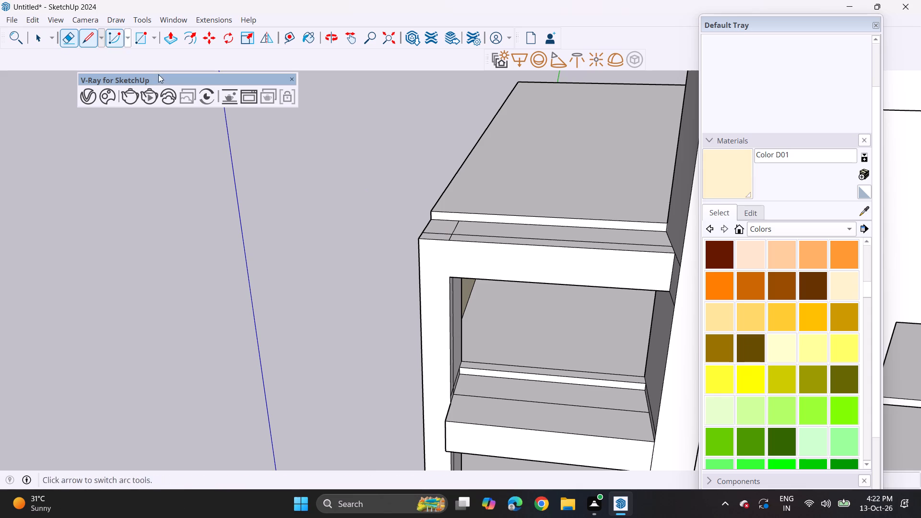
click(436, 232)
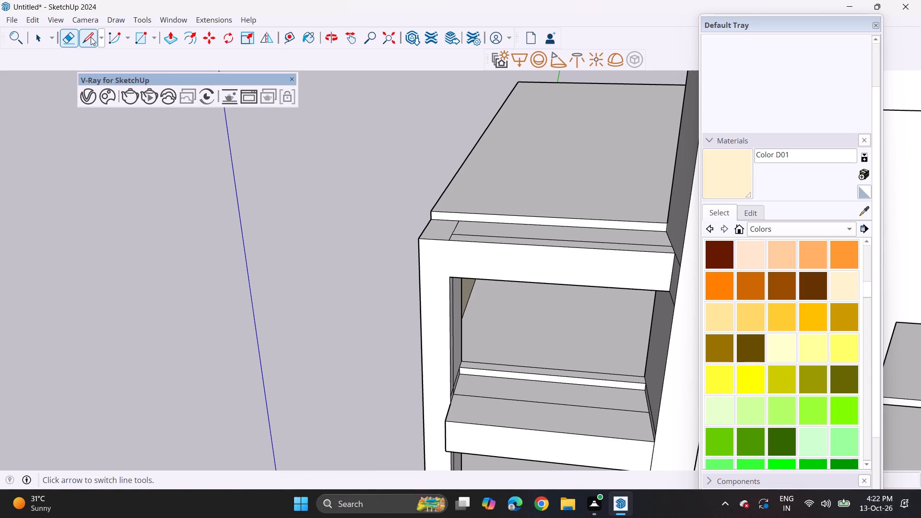
Push/Pull the roof's front-left corner face up into a post level with the top of the central frame.
click(172, 39)
drag(448, 227, 443, 210)
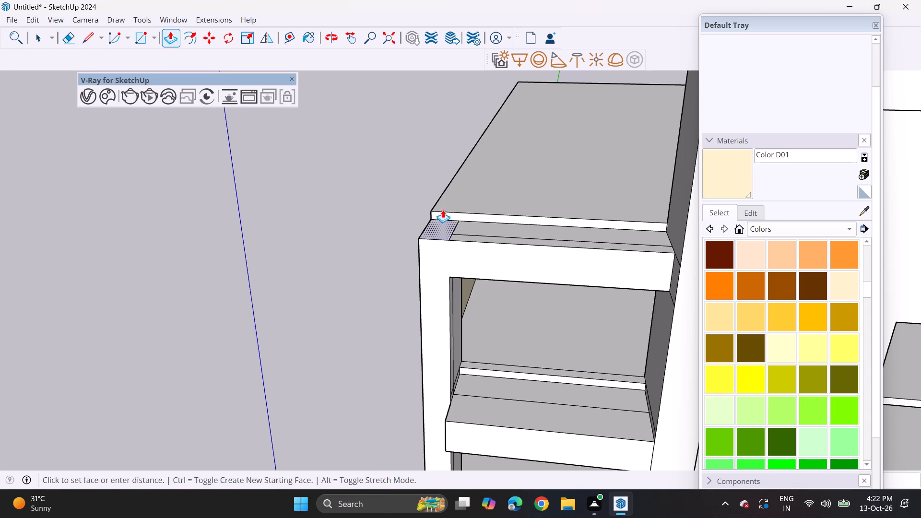
drag(443, 210, 446, 222)
click(439, 224)
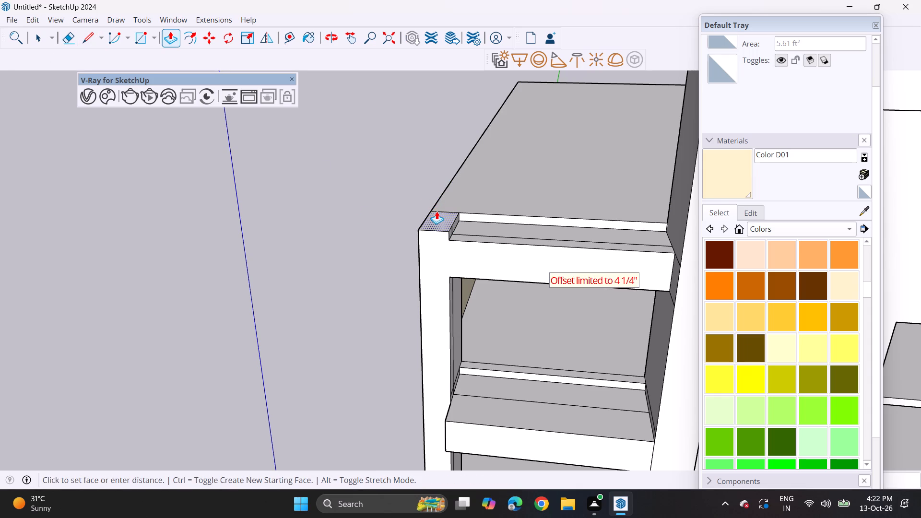
click(439, 216)
click(445, 218)
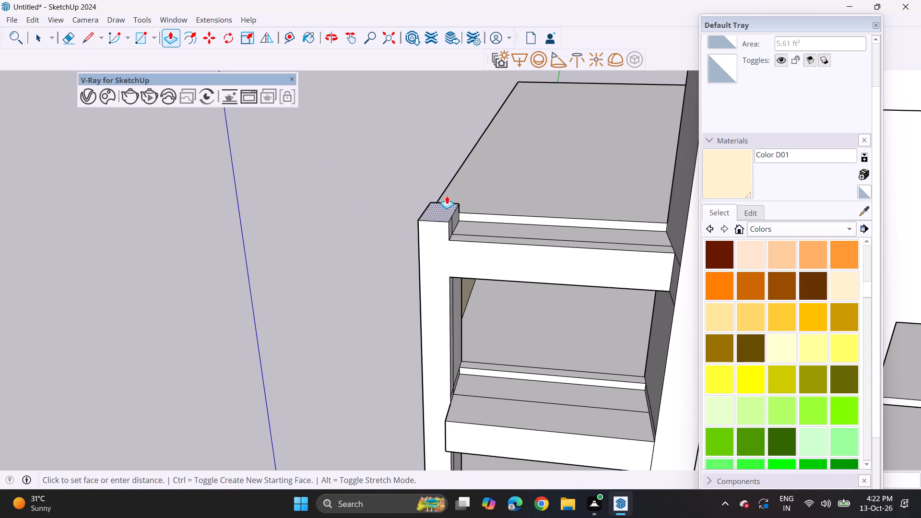
scroll(457, 156, down, 8)
click(567, 110)
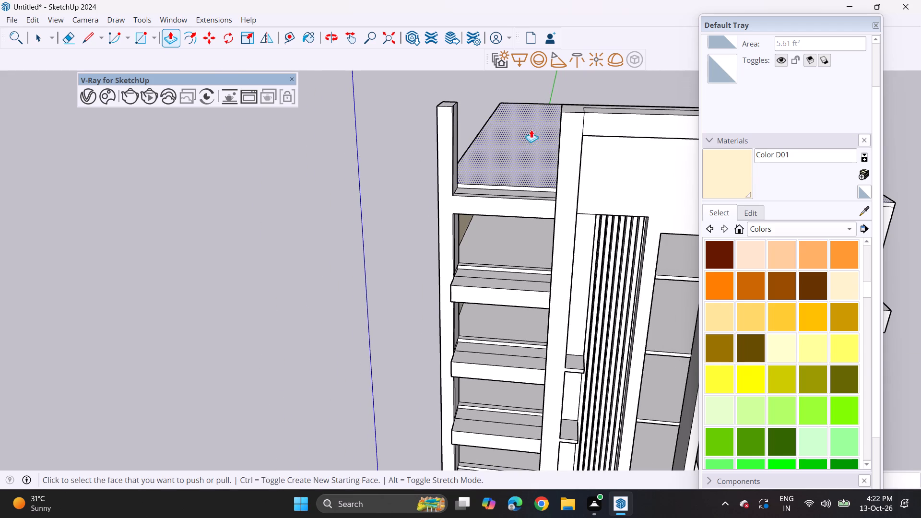
Adjust the corner post's height with Push/Pull, matching it to the top front corner of the central frame.
middle_drag(414, 93, 210, 108)
scroll(219, 108, up, 1)
middle_drag(352, 128, 292, 147)
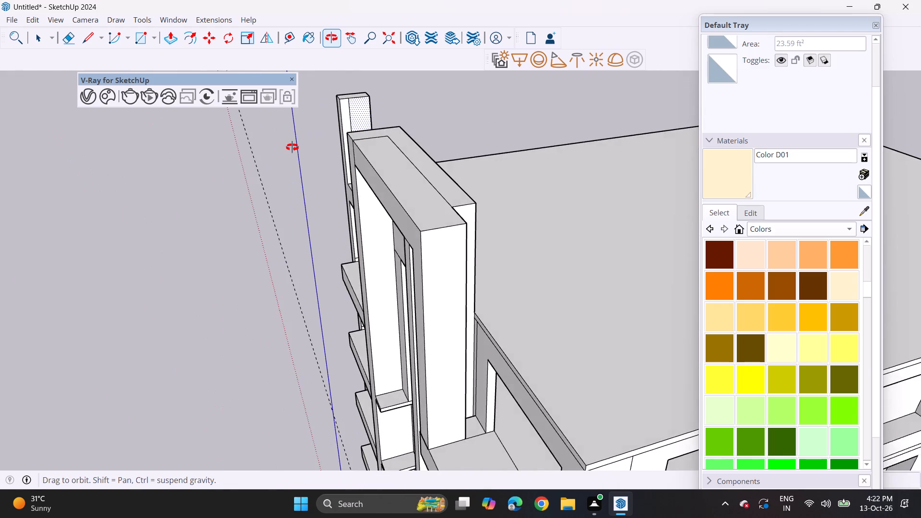
middle_drag(292, 147, 592, 123)
middle_drag(360, 147, 249, 151)
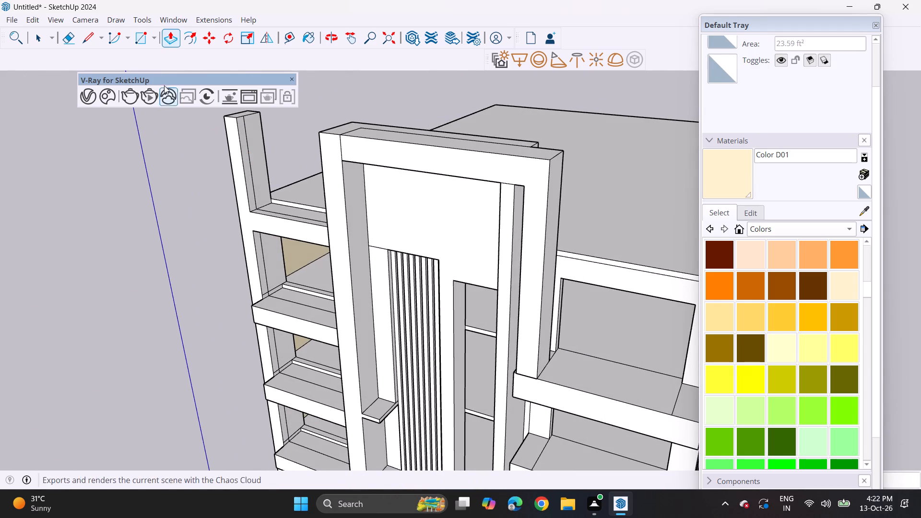
click(77, 36)
scroll(270, 153, up, 3)
click(243, 146)
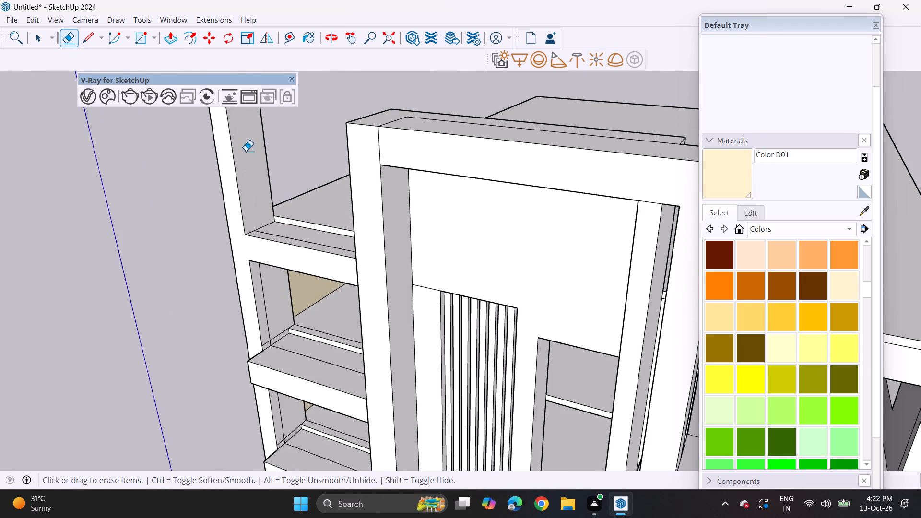
scroll(247, 145, down, 4)
shift+middle_drag(247, 144, 289, 216)
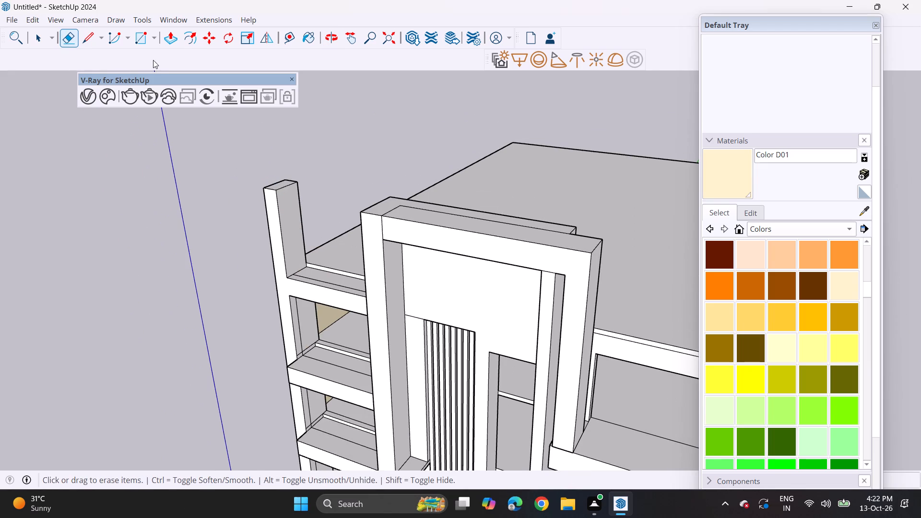
click(178, 38)
click(285, 181)
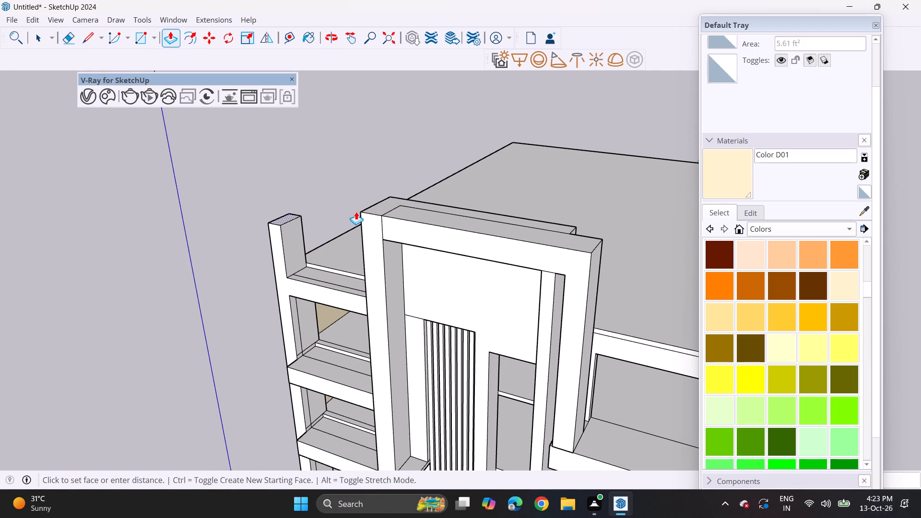
click(360, 212)
Add a thin separate cap segment on top of the corner post and extend its inner side as a beam over the central frame's edge.
click(284, 184)
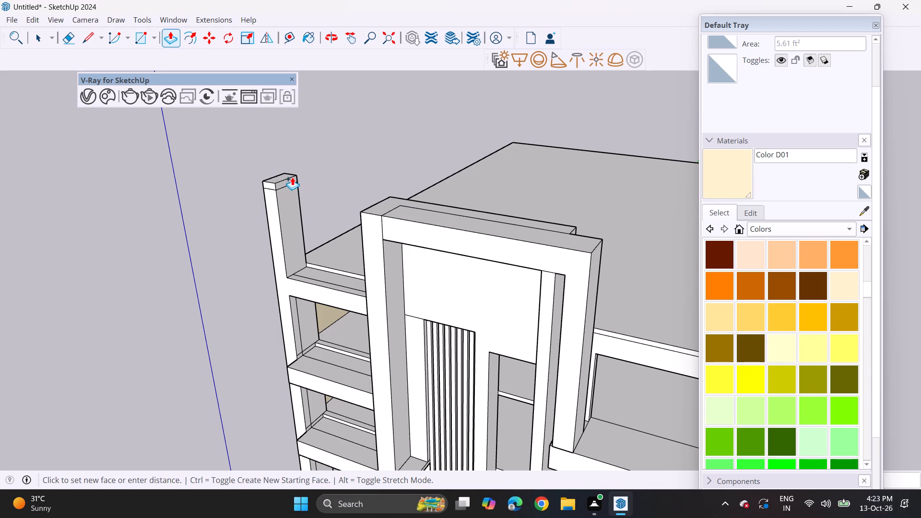
click(292, 177)
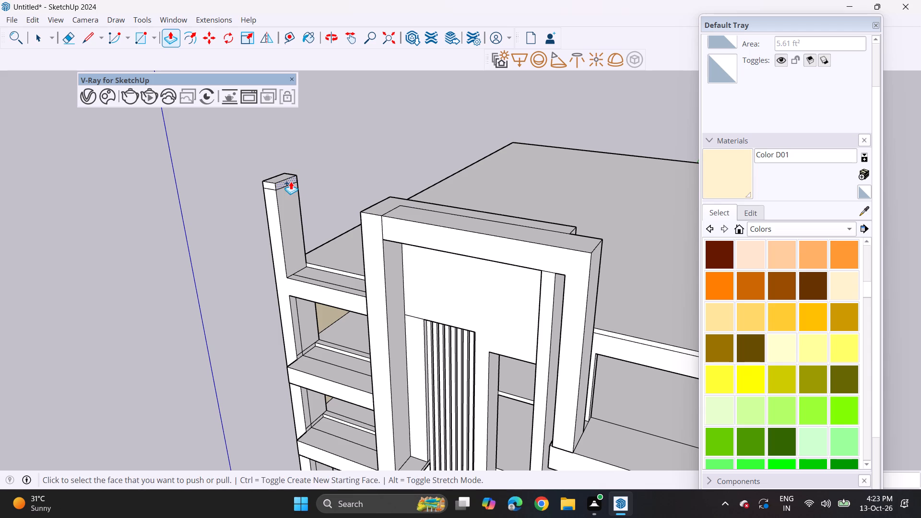
click(291, 181)
click(371, 211)
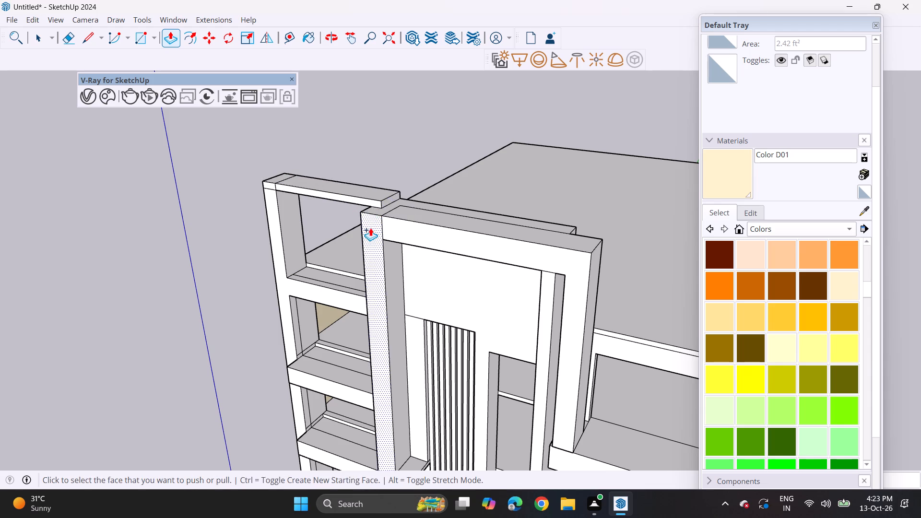
Extend the front faces of the roof beam and its post cap forward by the same distance as an overhang.
middle_drag(378, 223, 354, 242)
scroll(326, 215, up, 2)
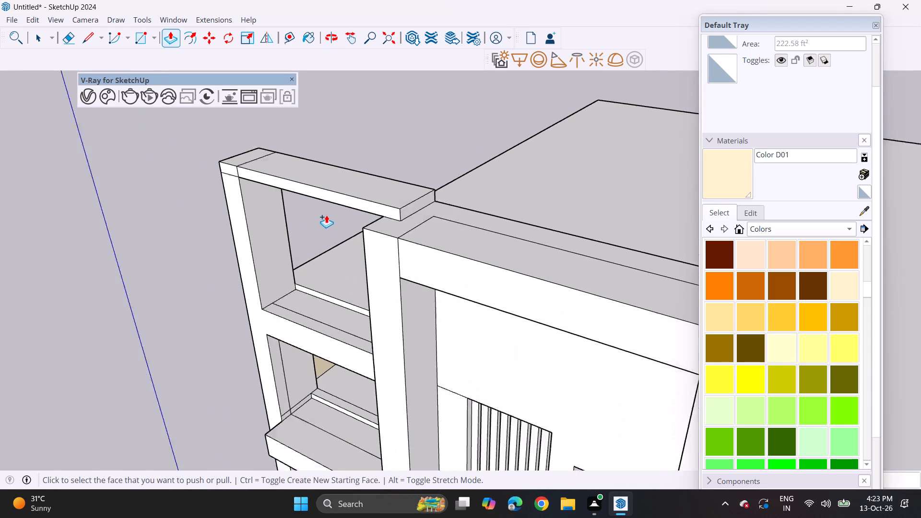
scroll(326, 215, up, 2)
click(331, 195)
click(379, 242)
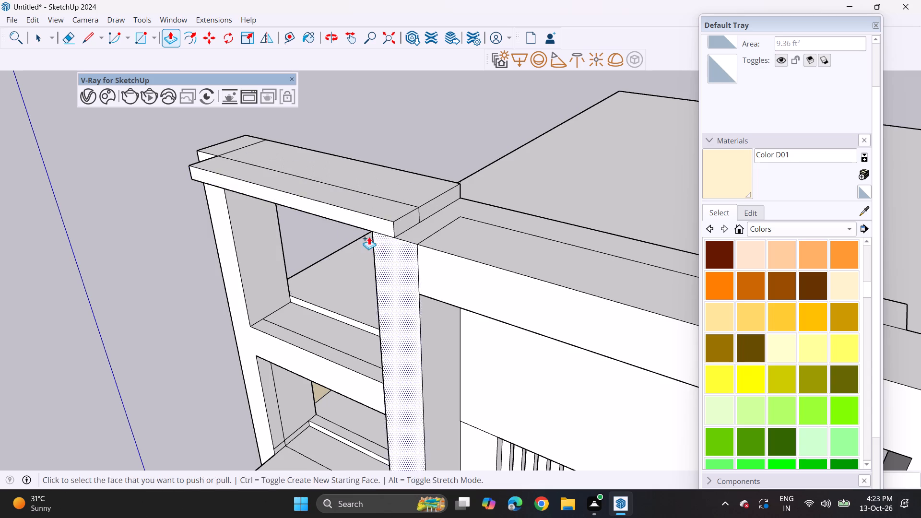
middle_drag(153, 150, 349, 112)
double_click(161, 209)
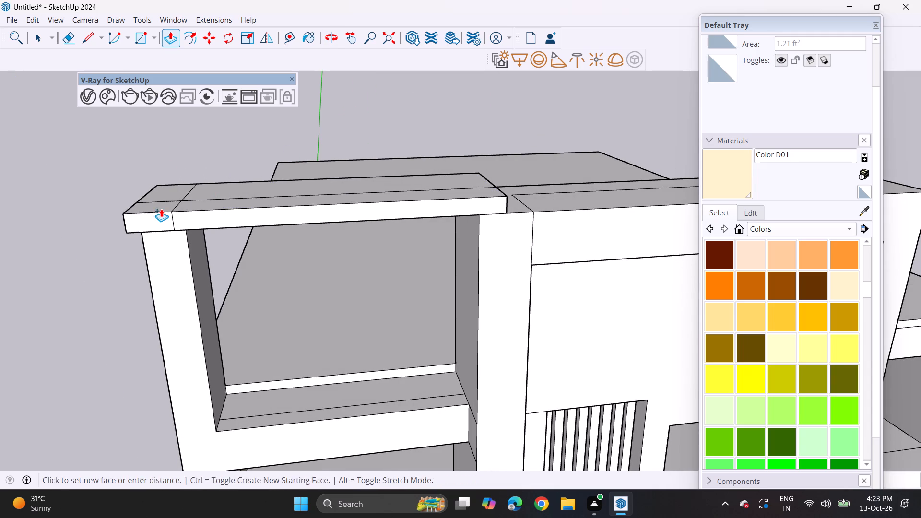
Push/Pull the roof beam's rear face backward over the roof to form a canopy slab.
middle_drag(373, 163, 138, 153)
middle_drag(124, 154, 475, 227)
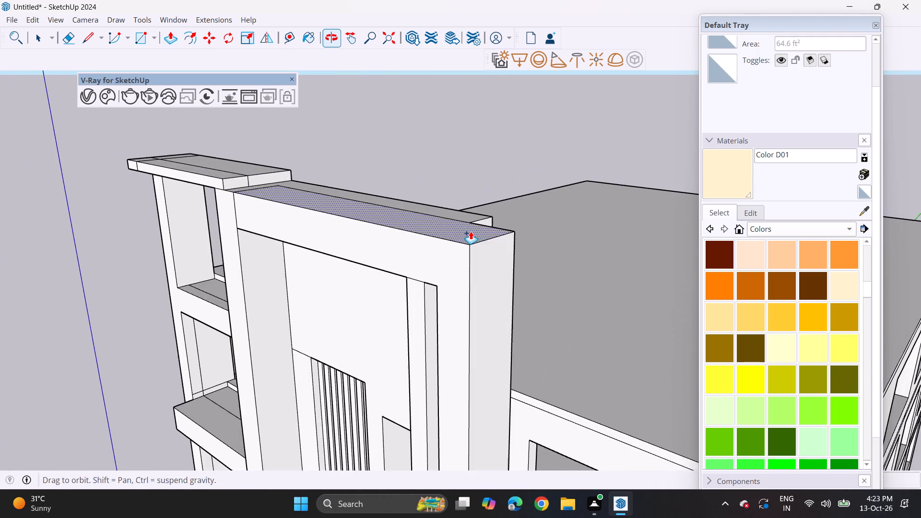
middle_drag(471, 231, 184, 219)
drag(419, 163, 425, 165)
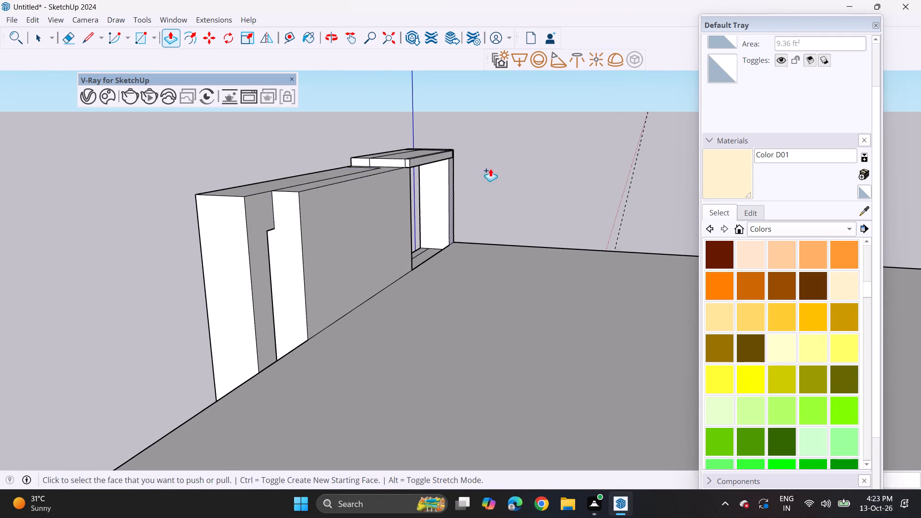
click(440, 161)
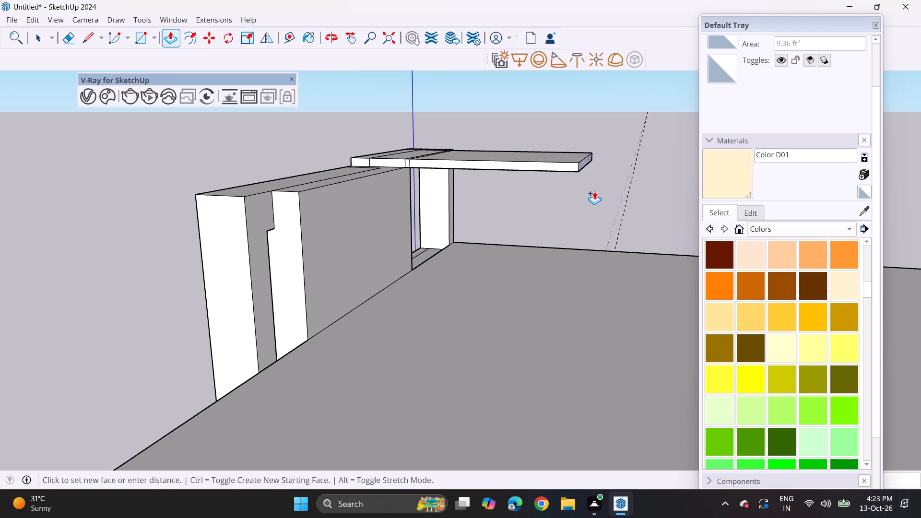
click(596, 192)
Extend the canopy slab's outer side face with Push/Pull until it is flush with the post cap's outer side.
middle_drag(397, 226, 731, 176)
middle_drag(424, 218, 396, 224)
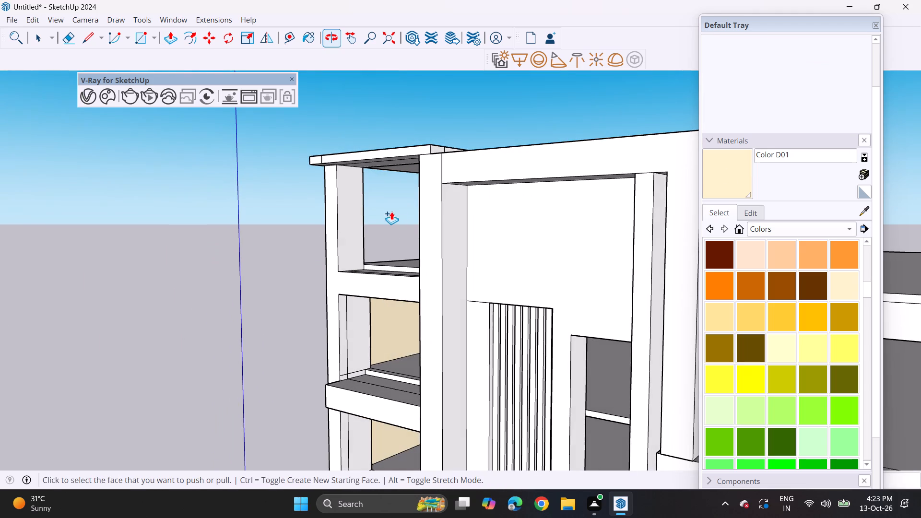
middle_drag(388, 211, 664, 168)
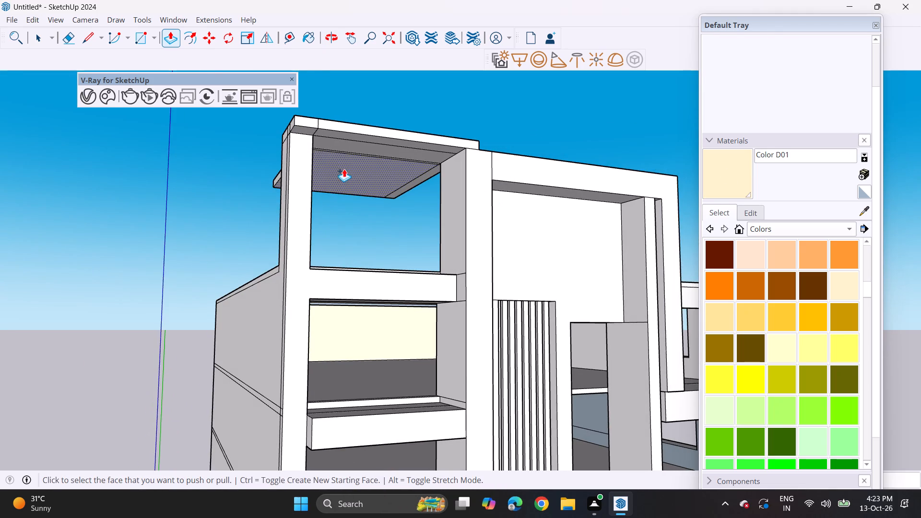
middle_drag(344, 169, 495, 217)
double_click(428, 189)
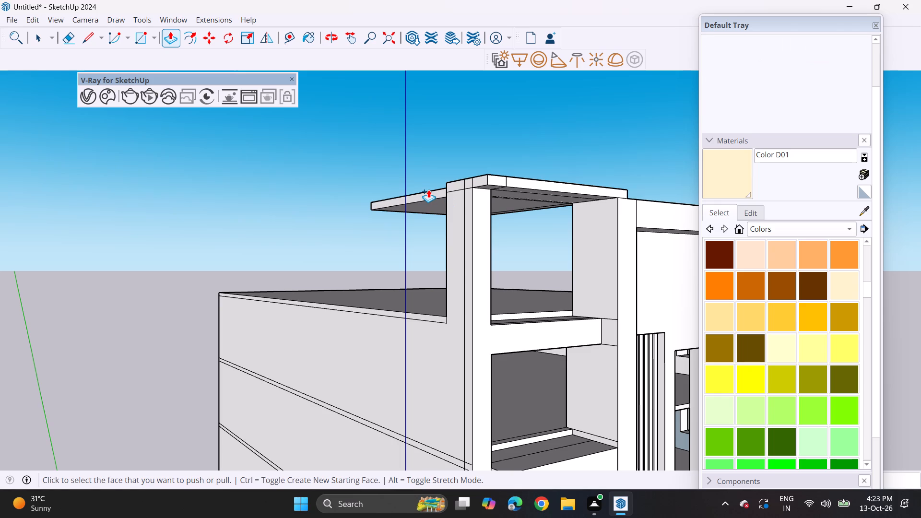
click(429, 192)
click(455, 185)
Erase the leftover dividing edges on the canopy's underside and across its front edge near the corner post.
middle_drag(505, 237, 333, 208)
scroll(333, 208, down, 3)
scroll(386, 209, up, 2)
middle_drag(388, 196, 387, 131)
scroll(383, 136, up, 4)
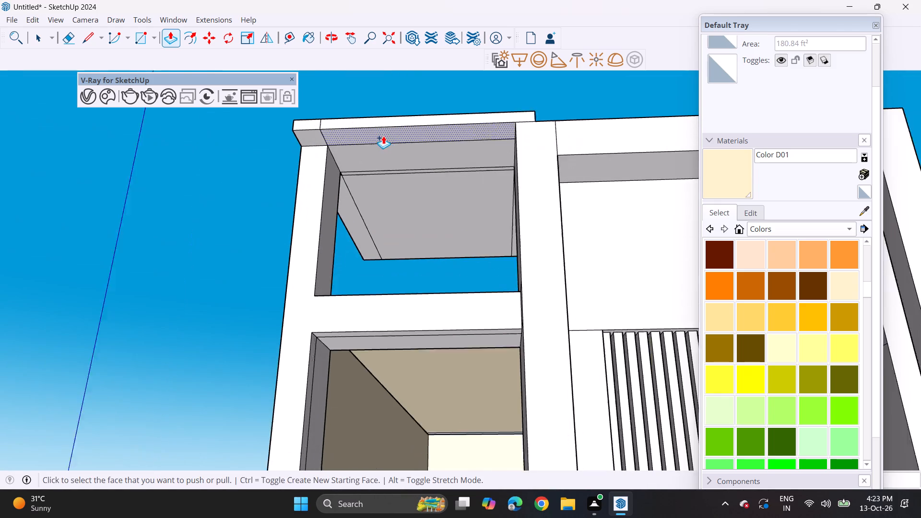
click(68, 40)
drag(390, 152, 390, 164)
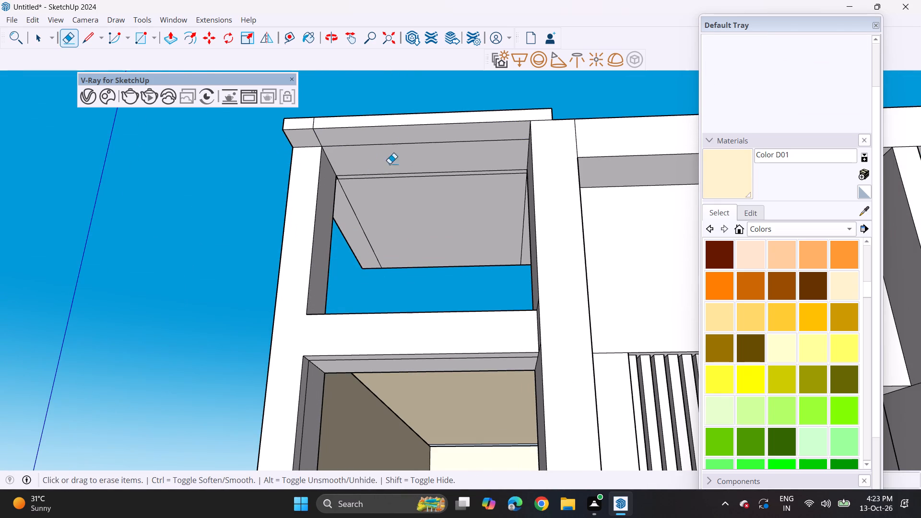
drag(390, 164, 391, 188)
drag(397, 144, 390, 173)
drag(360, 216, 355, 245)
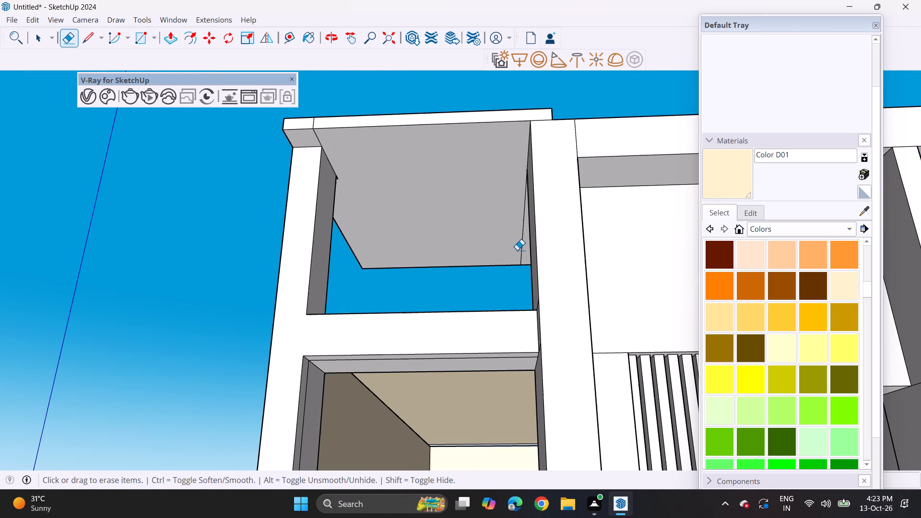
drag(517, 250, 527, 258)
drag(313, 136, 326, 140)
click(314, 127)
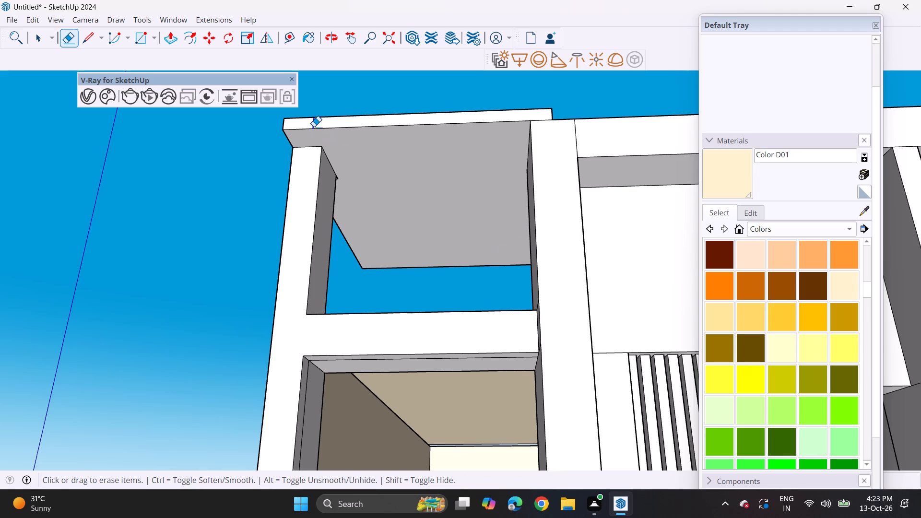
Erase the leftover dividing edges on the canopy slab's top surface near its front.
scroll(359, 195, down, 10)
middle_drag(379, 250, 317, 314)
scroll(415, 264, up, 2)
middle_click(375, 258)
scroll(375, 258, up, 1)
scroll(375, 258, down, 3)
middle_drag(455, 210, 301, 316)
middle_drag(438, 203, 268, 252)
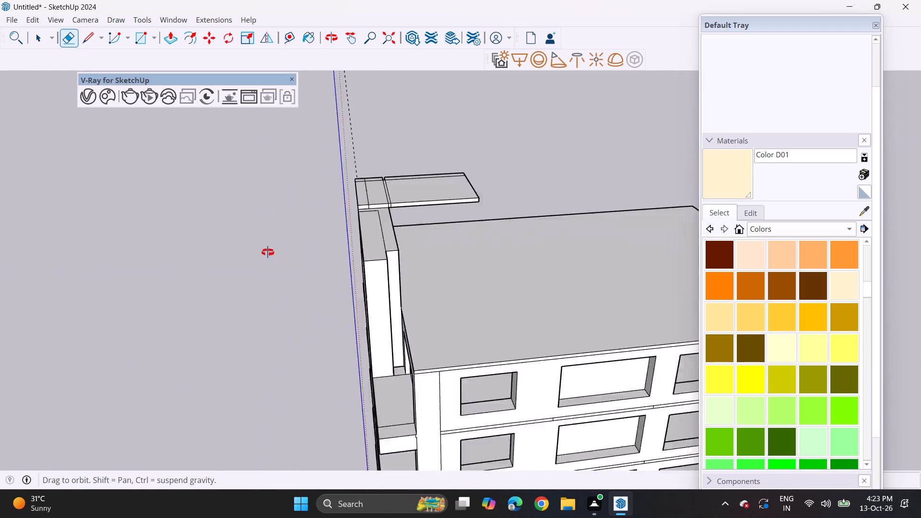
middle_drag(268, 252, 165, 270)
drag(403, 175, 423, 180)
Extend the canopy slab's rear face farther back over the roof, and its narrow outer strip by the same distance.
middle_drag(427, 179, 260, 153)
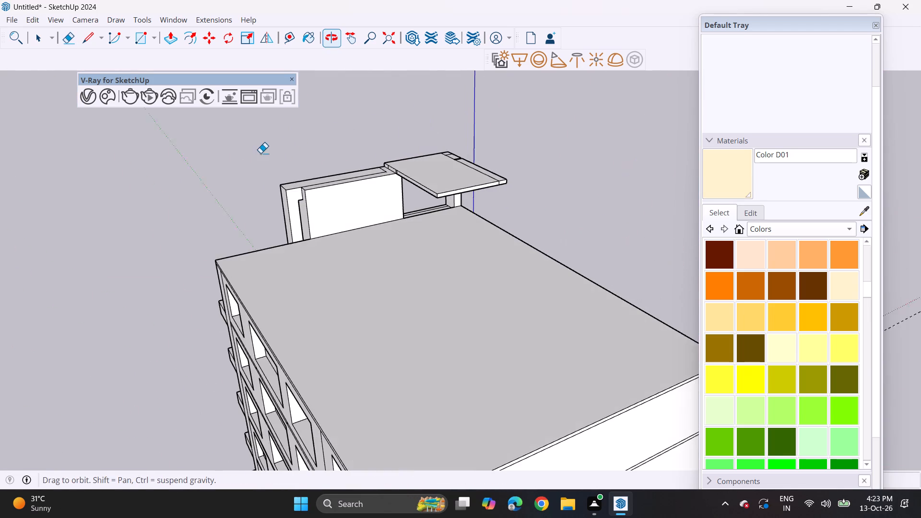
middle_drag(260, 153, 264, 154)
drag(172, 40, 184, 43)
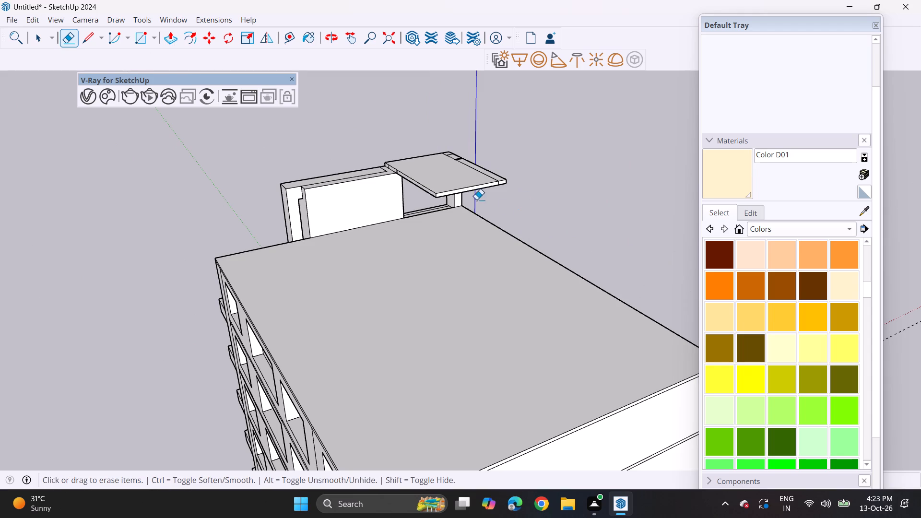
click(169, 40)
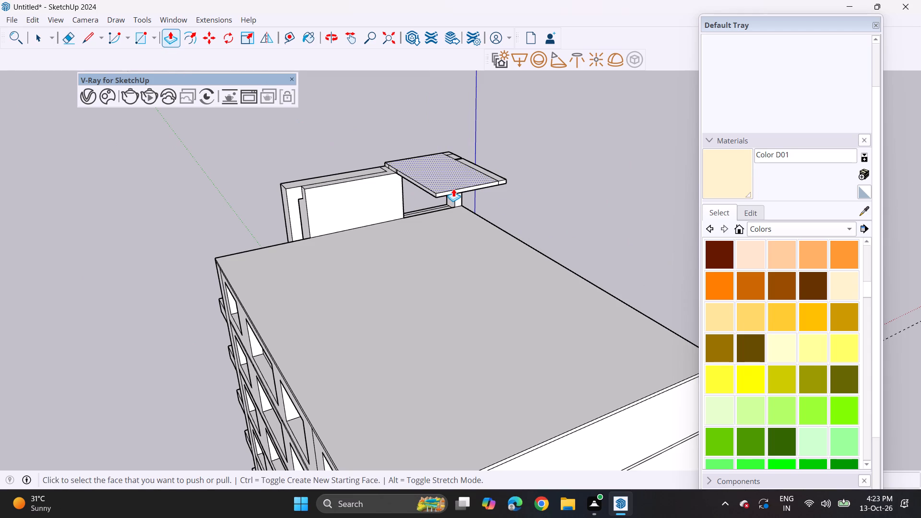
click(452, 194)
click(551, 287)
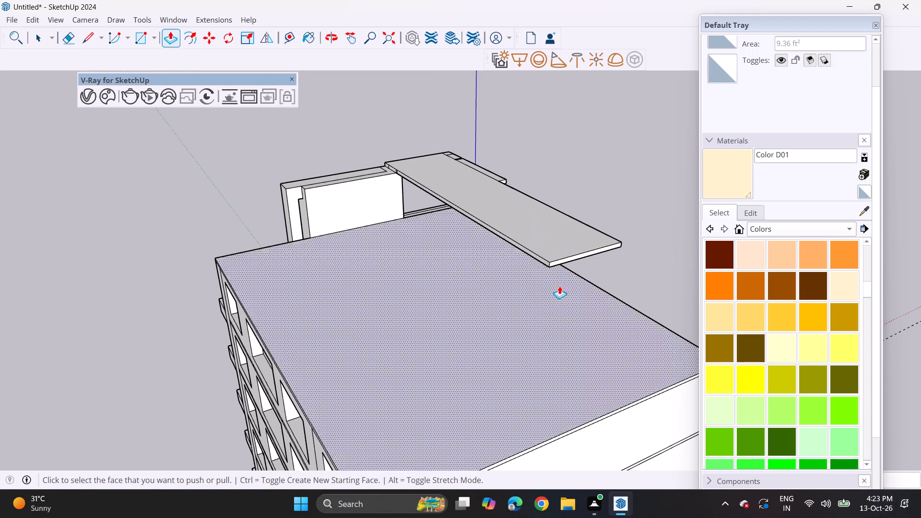
middle_drag(587, 277, 357, 261)
double_click(456, 182)
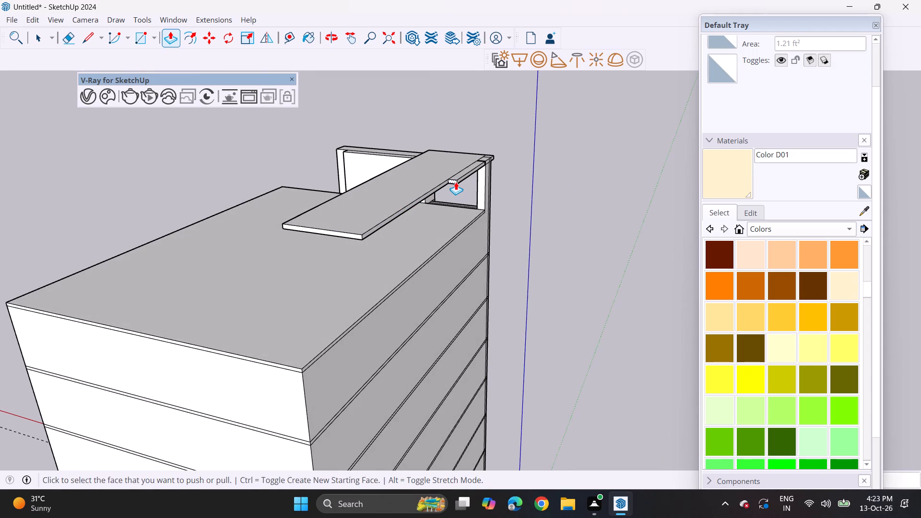
Examine the rooftop canopy and overall building from the front, below and above.
middle_drag(332, 234, 821, 228)
middle_drag(415, 222, 653, 119)
middle_drag(327, 307, 376, 248)
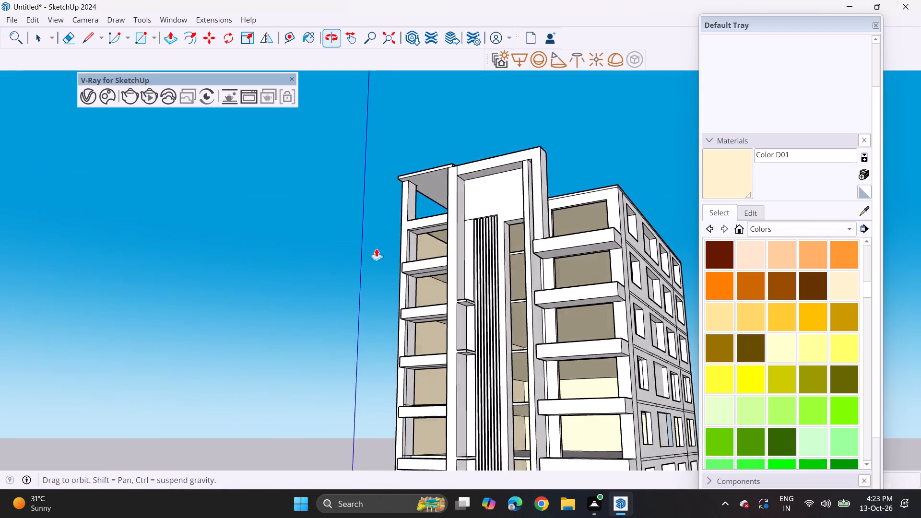
middle_drag(376, 248, 375, 249)
middle_drag(388, 333, 355, 245)
scroll(353, 293, down, 4)
shift+middle_drag(339, 303, 298, 247)
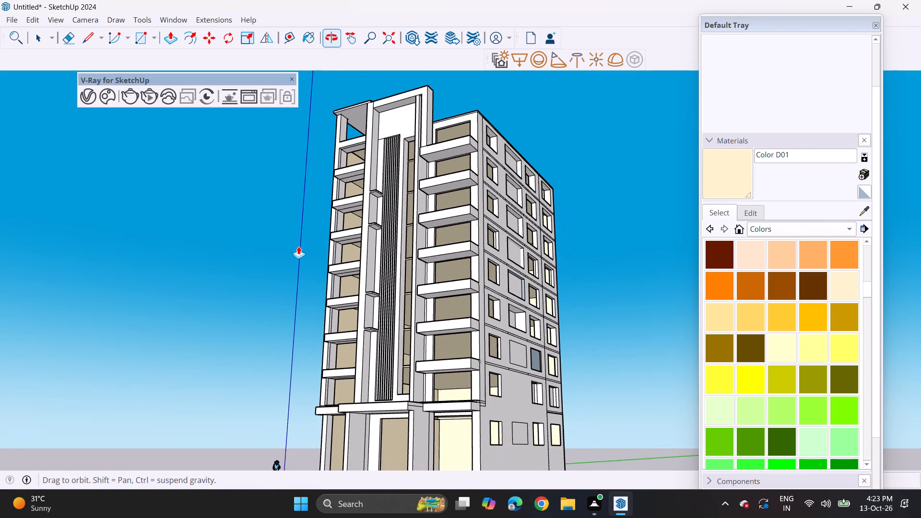
shift+middle_drag(390, 153, 362, 279)
middle_drag(392, 194, 401, 256)
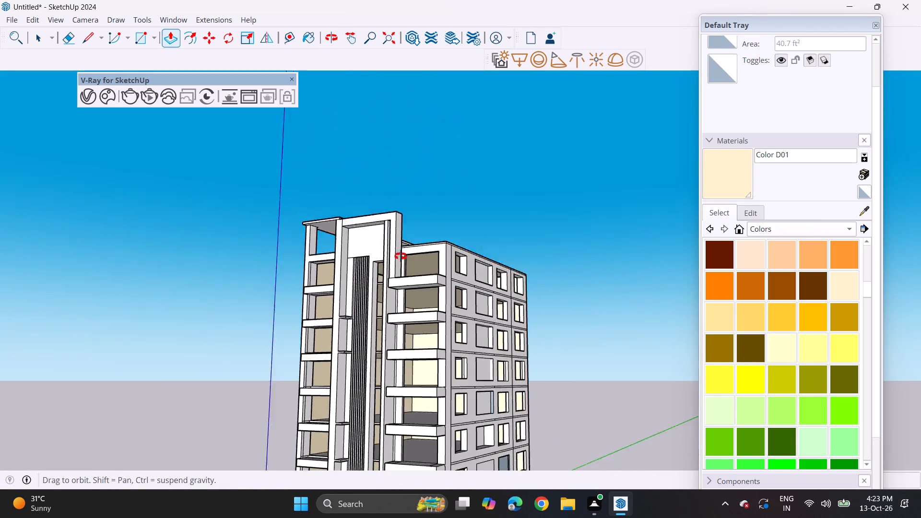
middle_drag(401, 256, 401, 275)
middle_drag(438, 217, 345, 342)
scroll(393, 313, up, 3)
scroll(433, 261, up, 2)
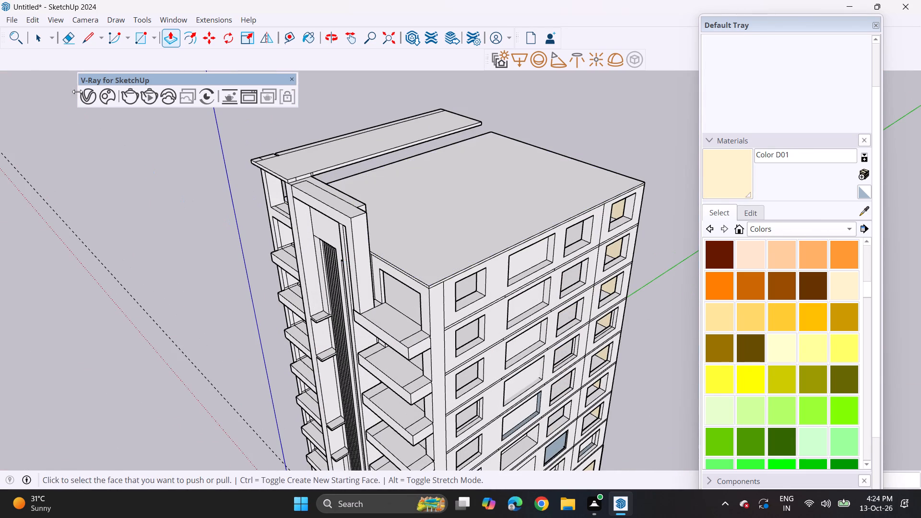
Offset the main roof face inward to make a narrow band along its perimeter.
click(141, 37)
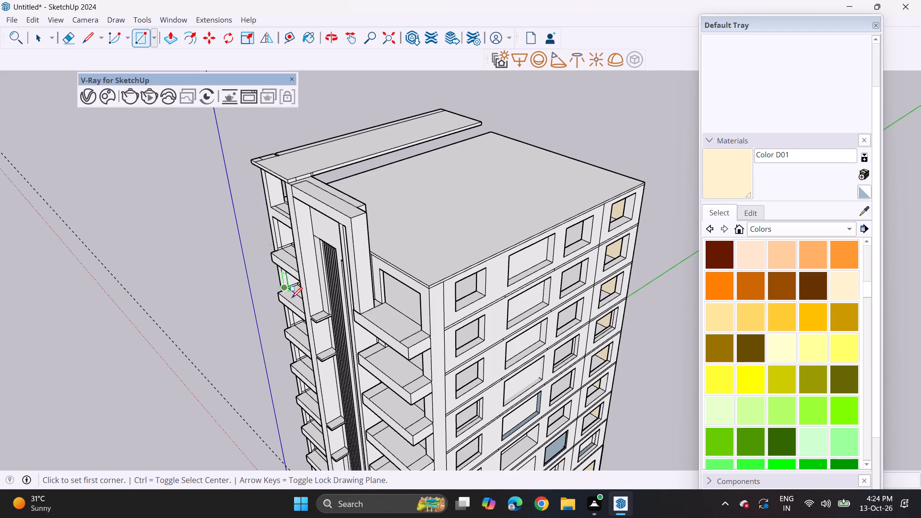
scroll(411, 327, up, 2)
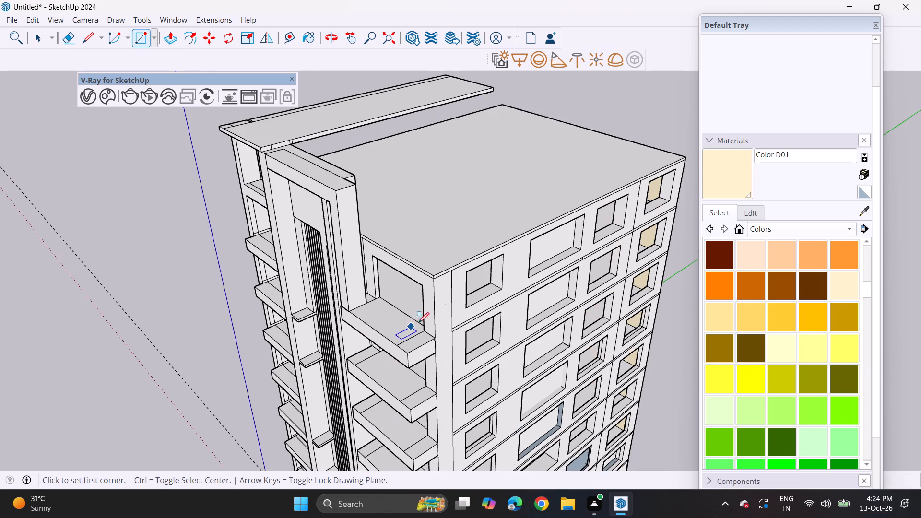
middle_drag(477, 258, 433, 310)
scroll(405, 303, up, 2)
middle_drag(405, 303, 285, 324)
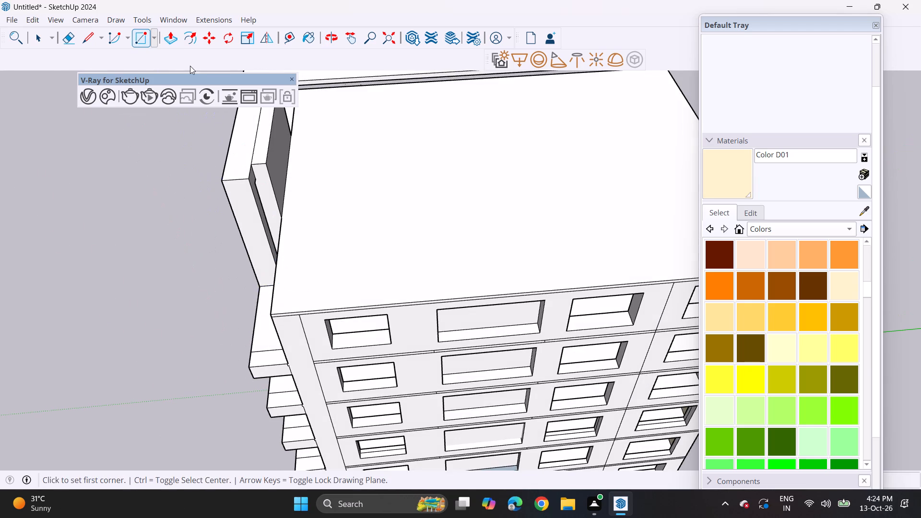
click(185, 36)
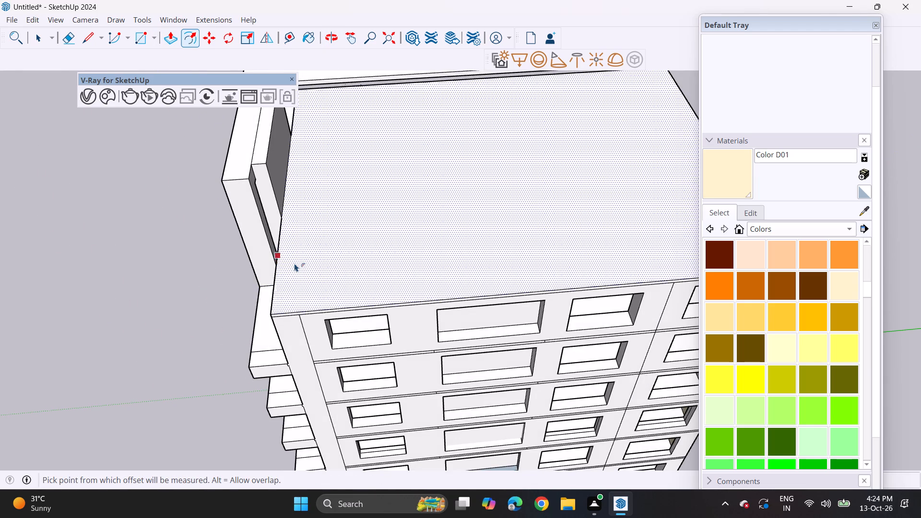
click(291, 262)
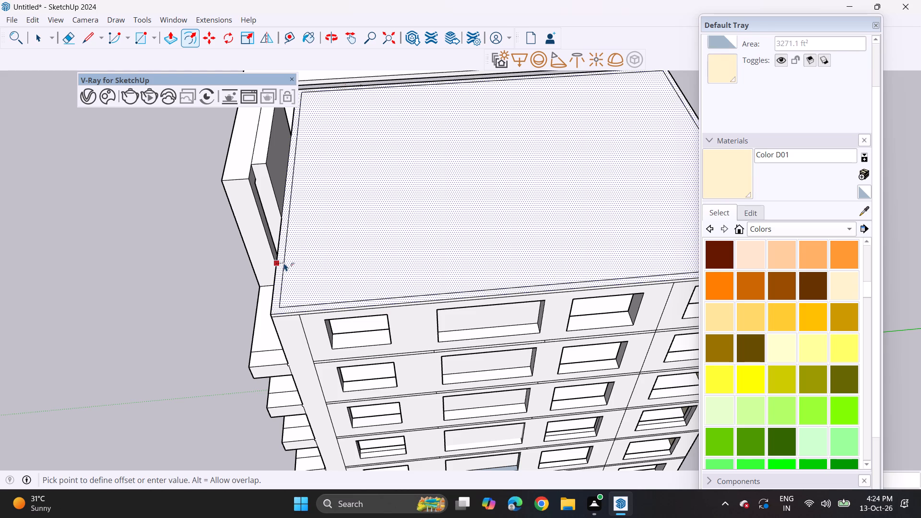
click(284, 263)
Draw two short lines across the perimeter band, on its front and right-side runs, to isolate the front-right corner section.
click(84, 40)
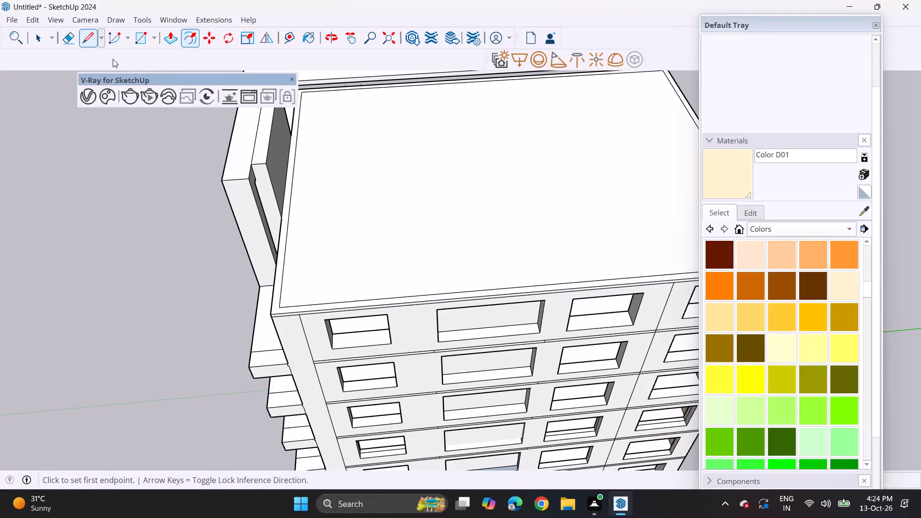
click(273, 259)
click(281, 265)
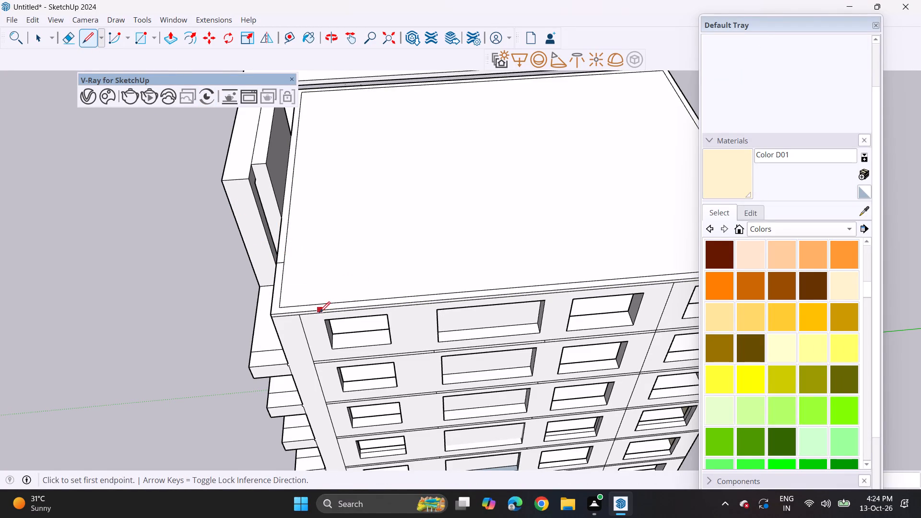
click(493, 291)
click(496, 300)
Push/Pull the isolated corner section of the roof band up into an L-shaped wall about level with the central frame's top.
click(174, 42)
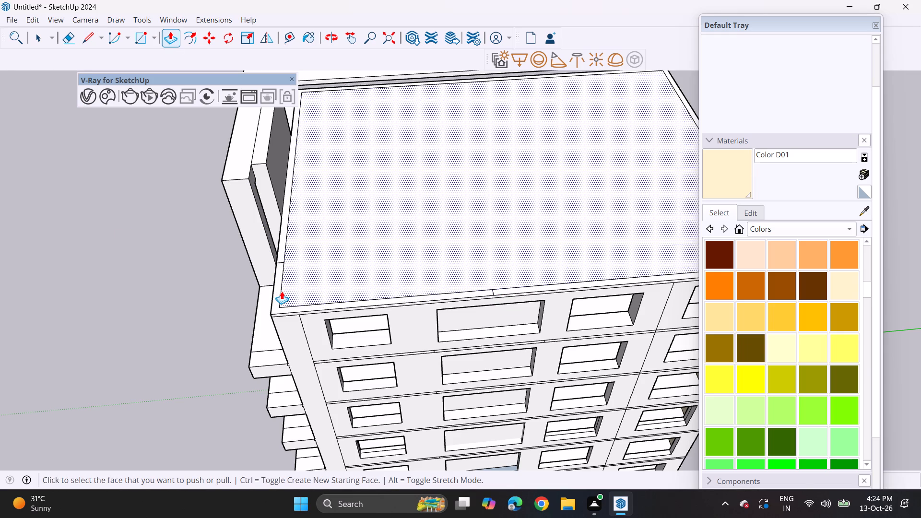
click(278, 294)
middle_drag(266, 239, 521, 106)
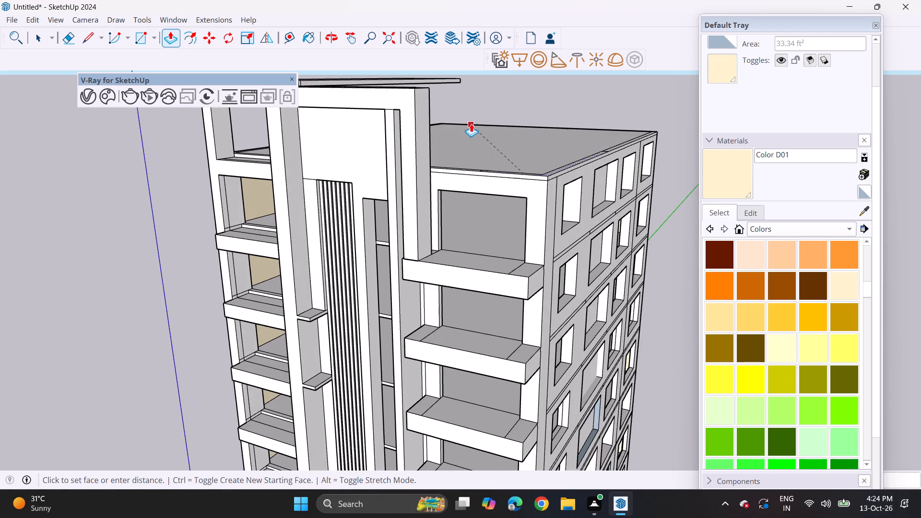
shift+middle_drag(471, 124, 343, 177)
middle_drag(344, 176, 374, 92)
middle_drag(376, 94, 387, 143)
click(195, 136)
Push/Pull the end of the corner wall's front return back to the side wall's thickness, leaving only the side wall.
middle_drag(242, 218, 443, 257)
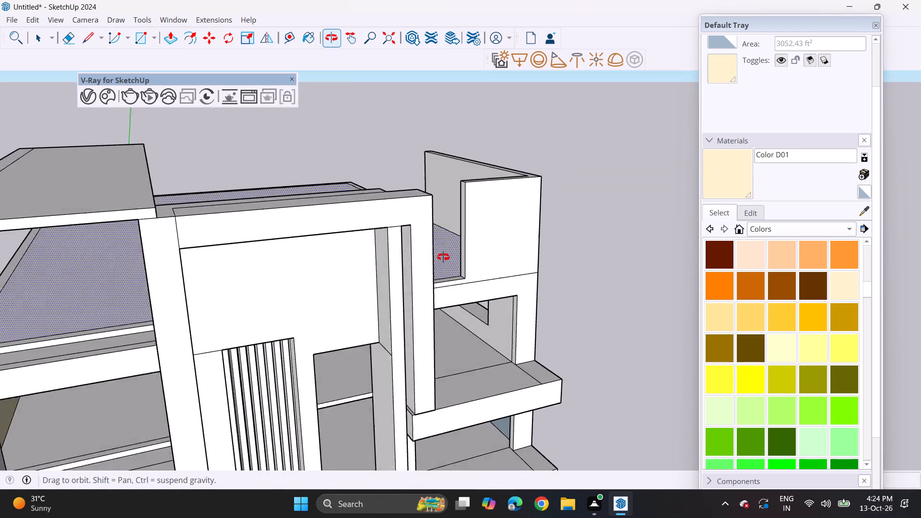
middle_drag(443, 257, 452, 256)
click(480, 269)
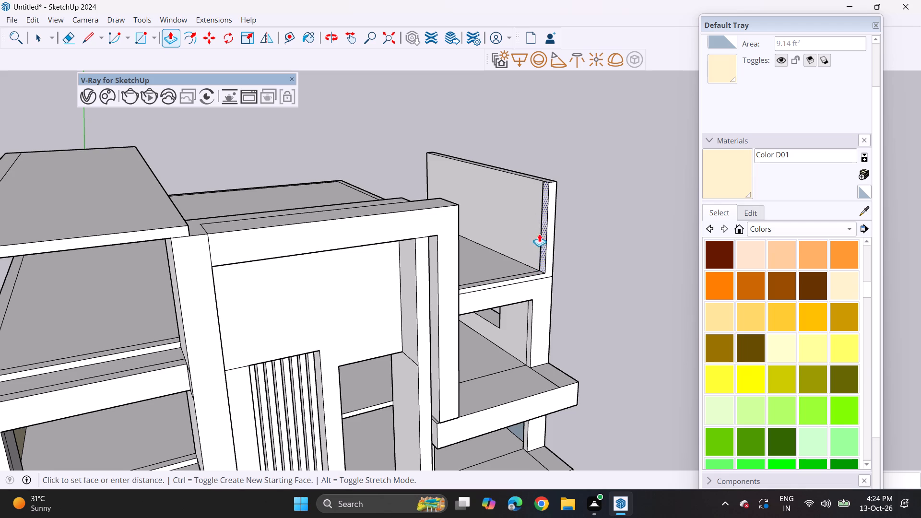
click(531, 217)
middle_drag(531, 229, 348, 170)
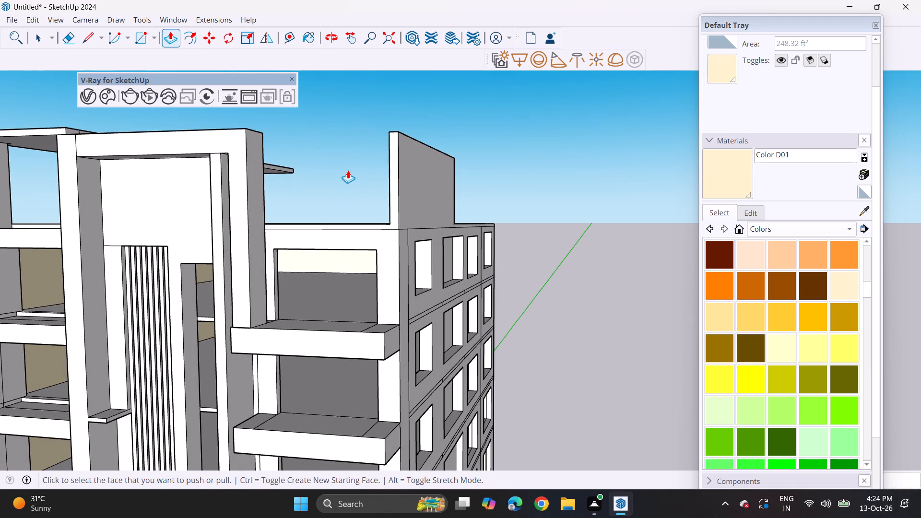
middle_drag(348, 170, 381, 230)
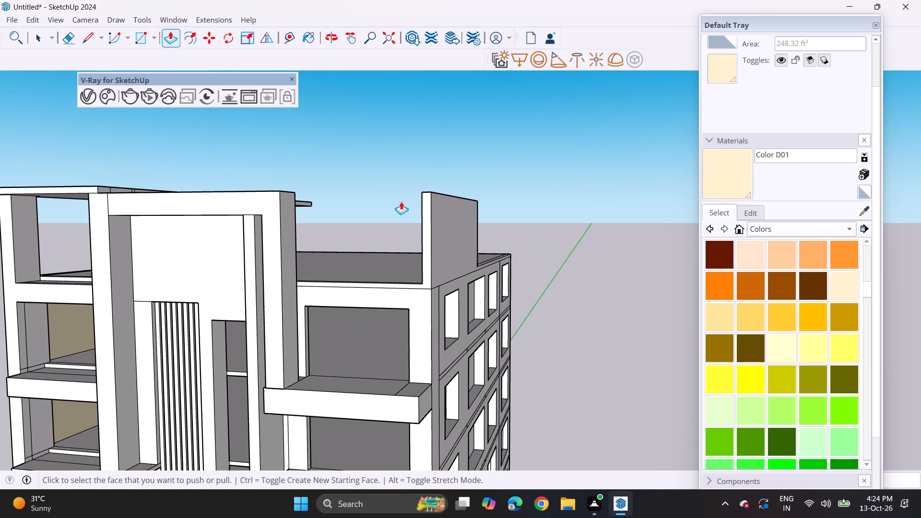
middle_drag(401, 201, 468, 243)
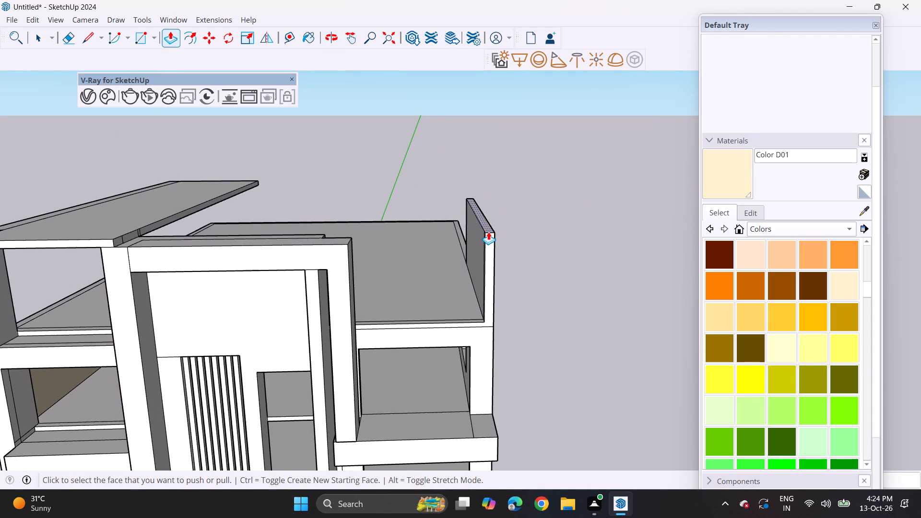
Push/Pull the top of the corner wall up to the rooftop canopy's height.
click(488, 232)
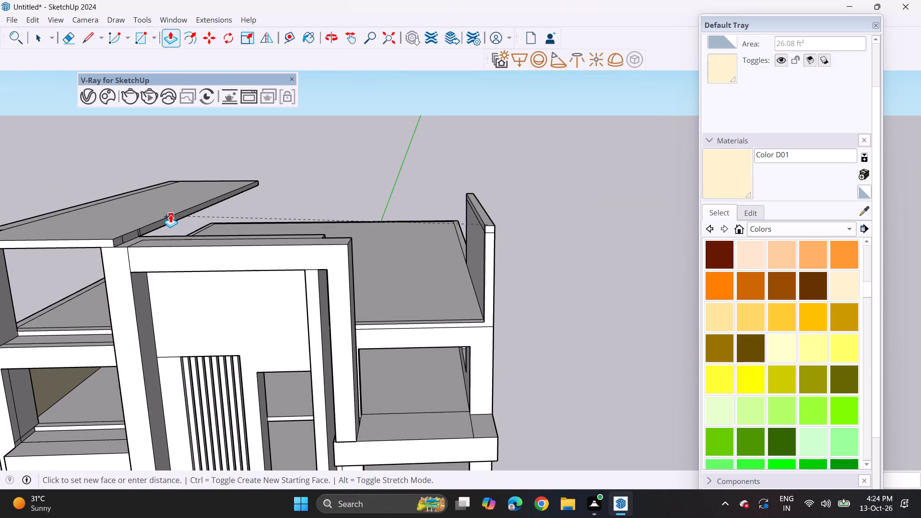
click(170, 214)
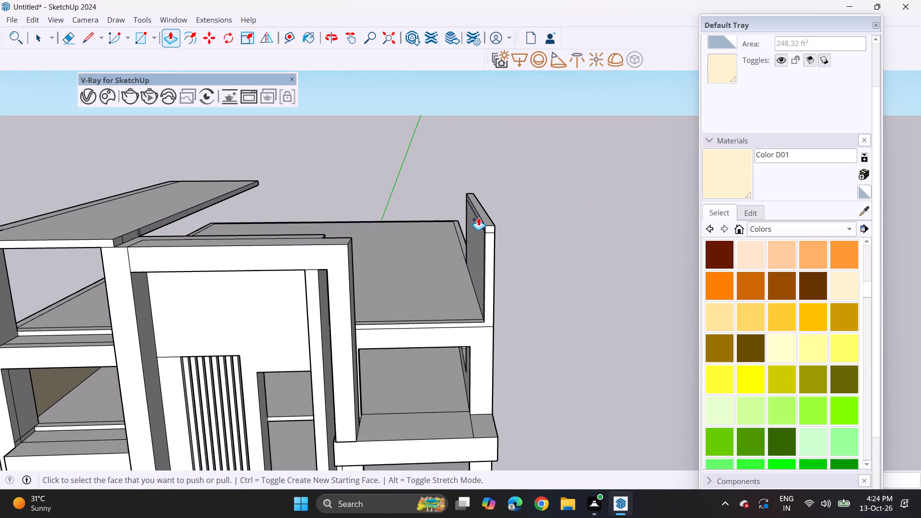
Push/Pull the corner wall's top inner strip across the roof as a thin slab until it meets the existing canopy.
click(478, 217)
click(345, 250)
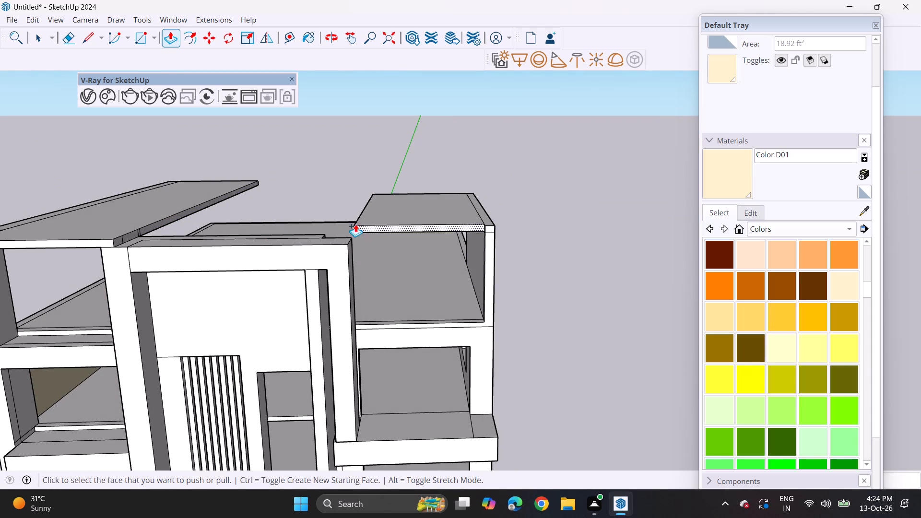
middle_drag(353, 220, 557, 235)
click(560, 236)
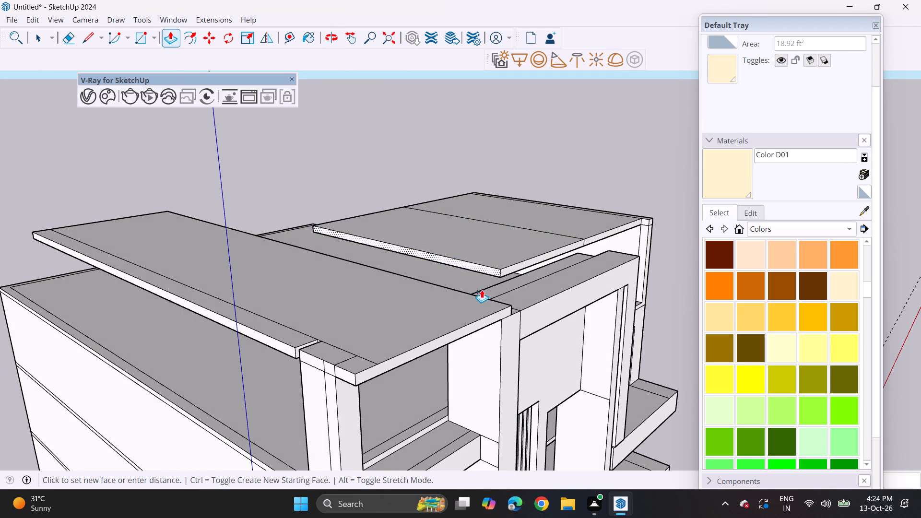
click(474, 295)
Push/Pull the new slab's two front sections forward so they are flush with the central frame's front face.
middle_drag(530, 260, 176, 267)
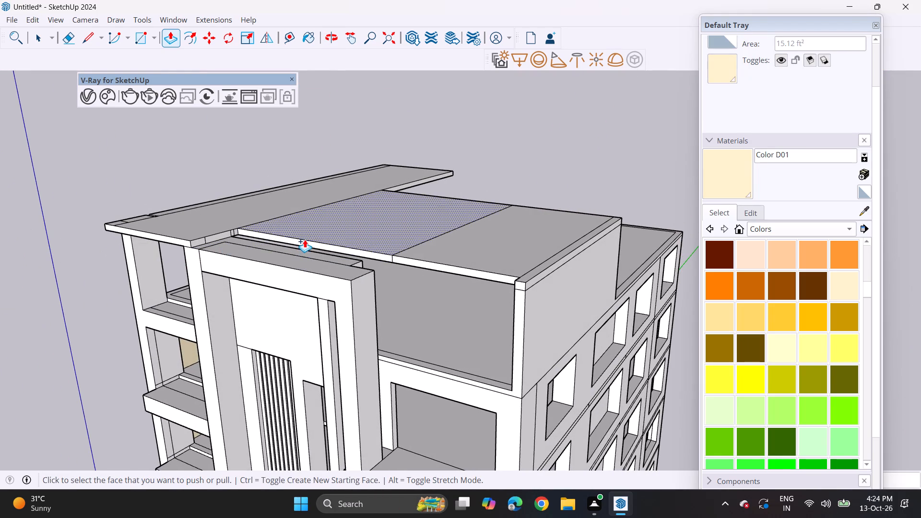
click(308, 246)
drag(297, 273, 302, 273)
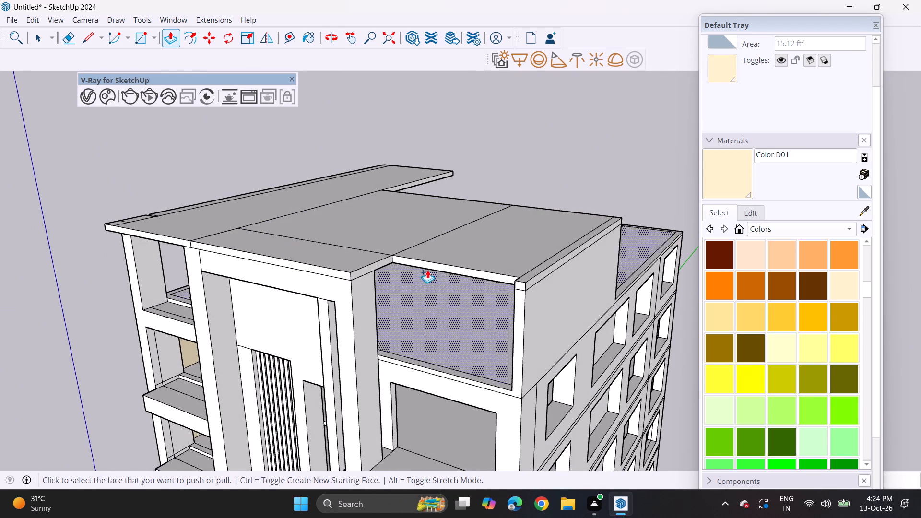
click(446, 270)
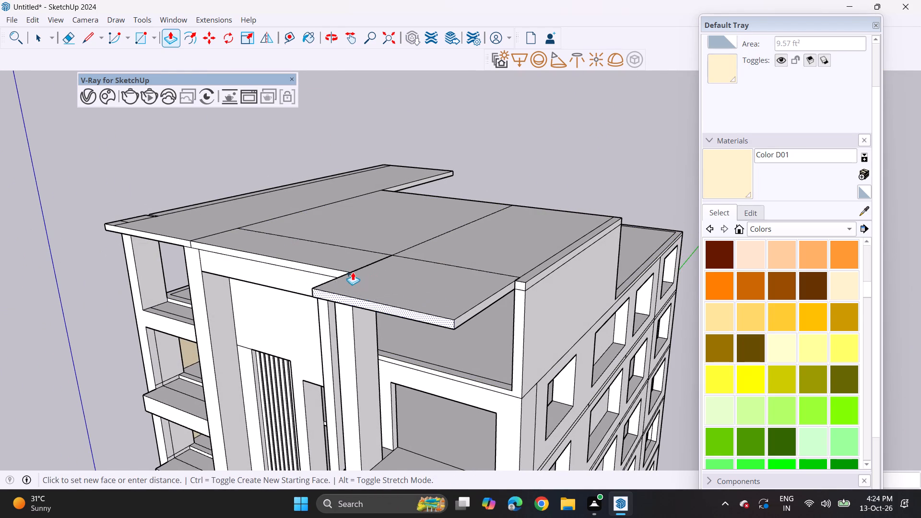
drag(348, 270, 354, 267)
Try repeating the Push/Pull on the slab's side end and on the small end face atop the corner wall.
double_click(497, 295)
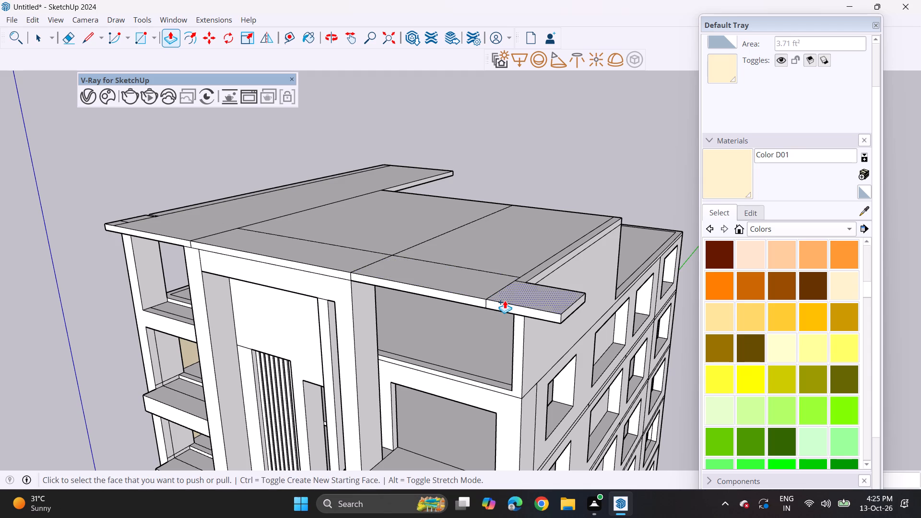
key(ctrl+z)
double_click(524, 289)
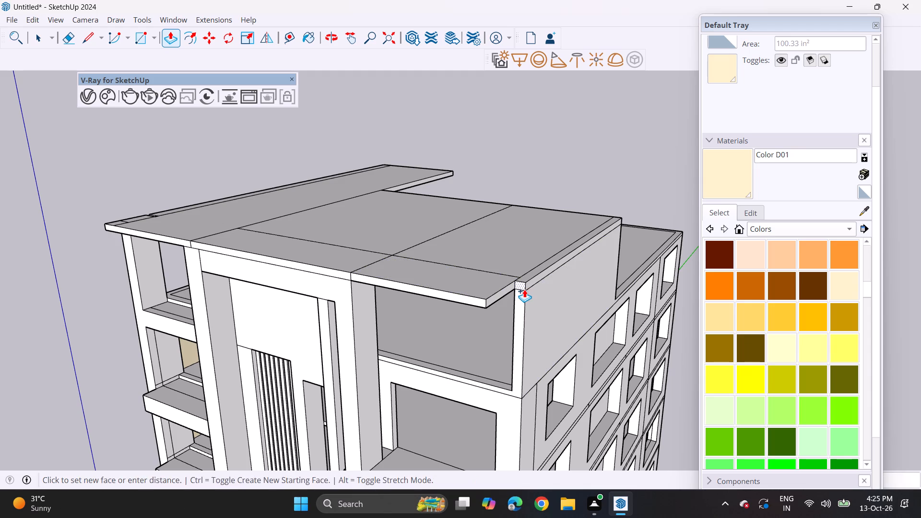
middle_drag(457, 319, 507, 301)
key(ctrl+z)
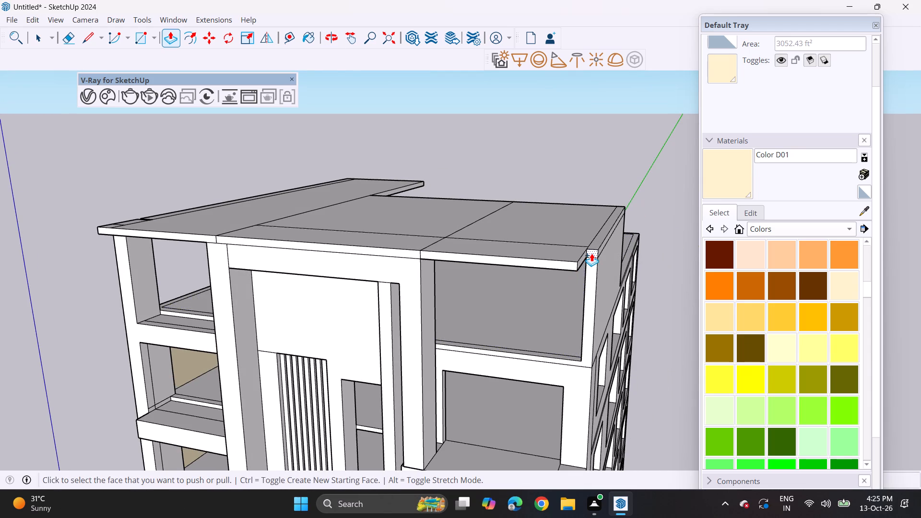
Push/Pull the small end face atop the corner wall forward to the slab's front, closing the canopy's corner notch.
click(591, 253)
click(553, 261)
Erase the leftover seam lines on the underside of the new canopy slab, between the central frame and corner wall.
middle_drag(563, 276, 563, 226)
scroll(540, 212, down, 3)
middle_drag(543, 261, 534, 169)
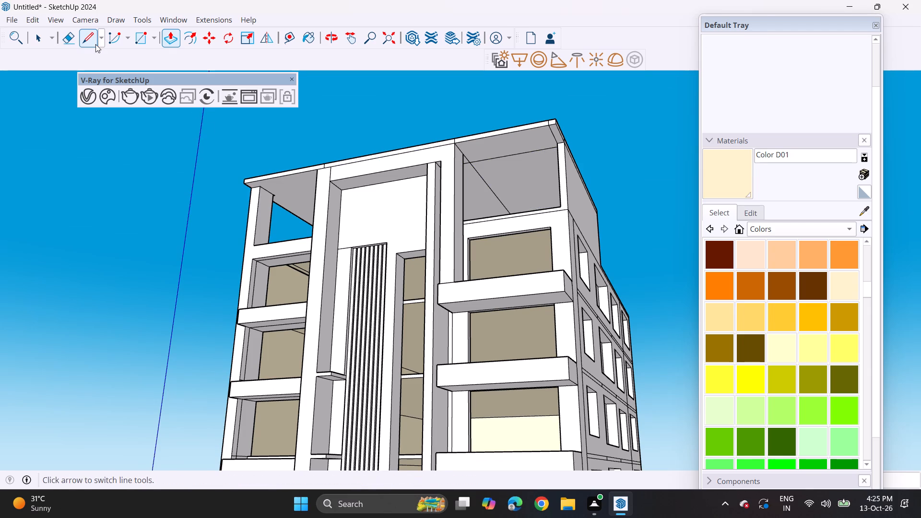
drag(67, 38, 84, 38)
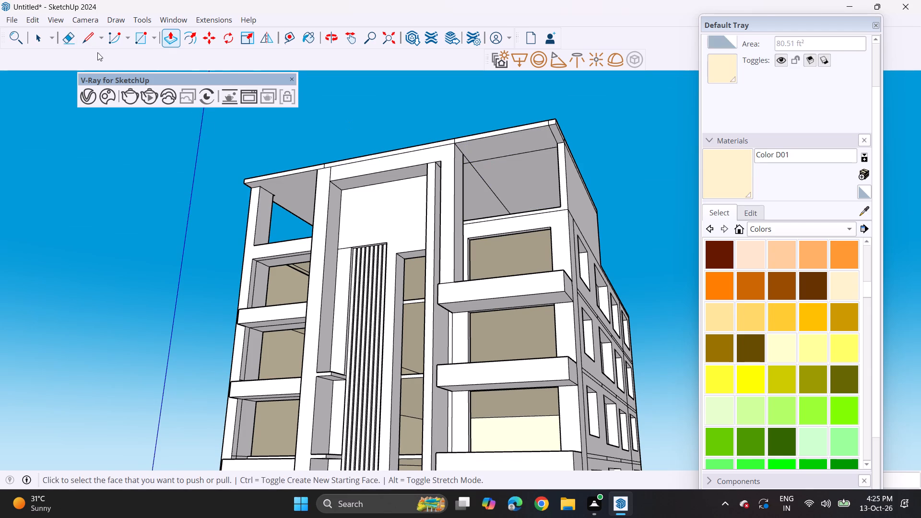
click(66, 46)
drag(476, 163, 474, 175)
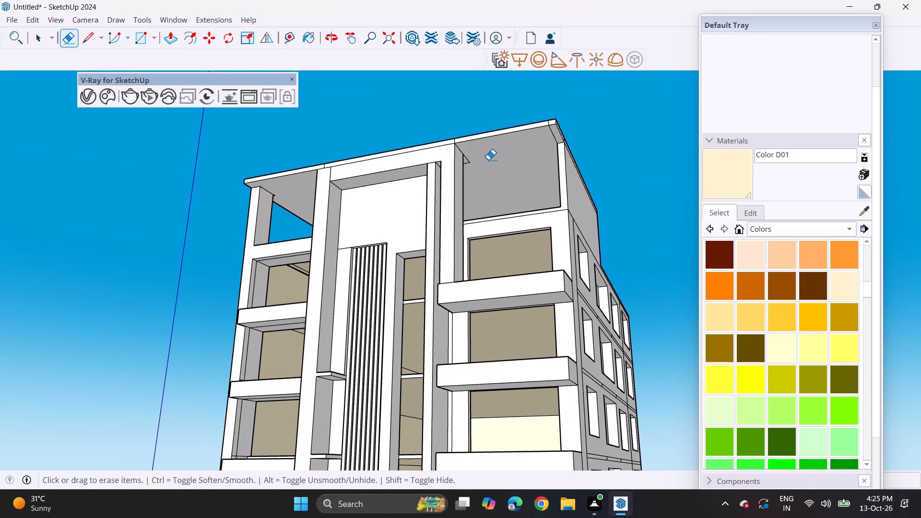
drag(467, 165, 476, 156)
Erase the leftover seam edges along the canopy's front edge, at the central frame's top corners and the outer corner.
scroll(318, 165, up, 13)
drag(339, 176, 352, 171)
scroll(338, 181, down, 16)
shift+middle_drag(398, 215, 307, 233)
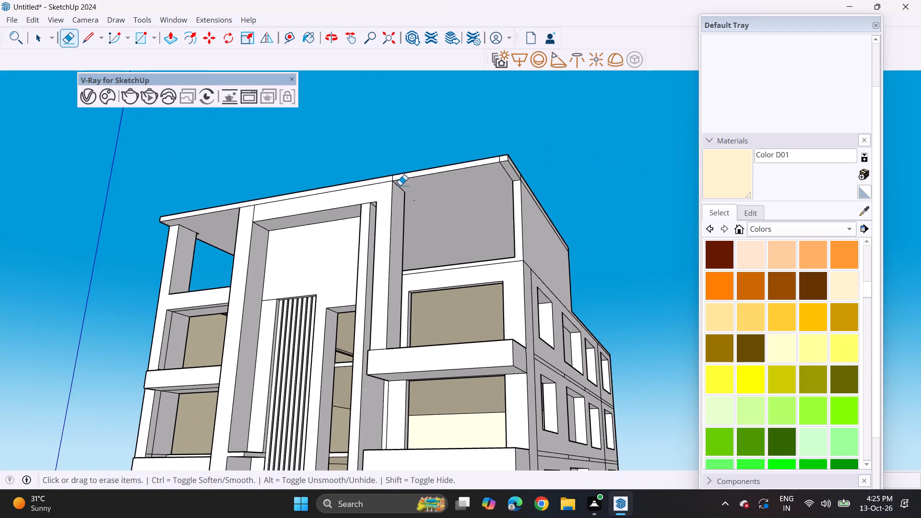
scroll(417, 177, up, 4)
scroll(370, 174, up, 9)
drag(392, 185, 416, 185)
scroll(403, 192, down, 5)
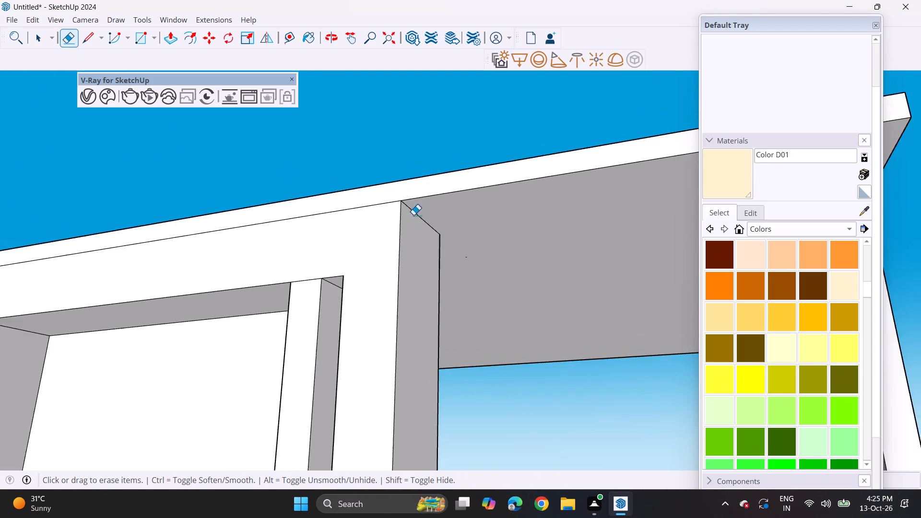
scroll(413, 215, down, 18)
middle_drag(436, 305, 435, 265)
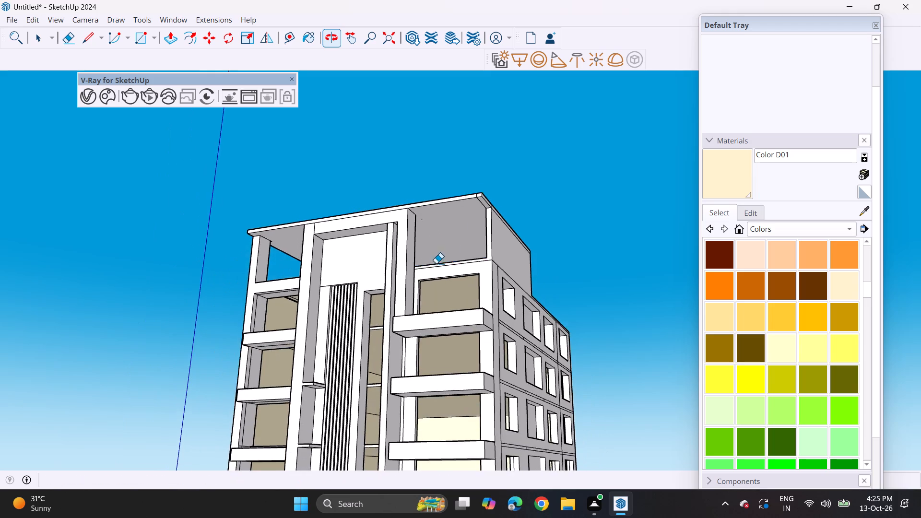
scroll(502, 186, up, 14)
drag(459, 215, 449, 226)
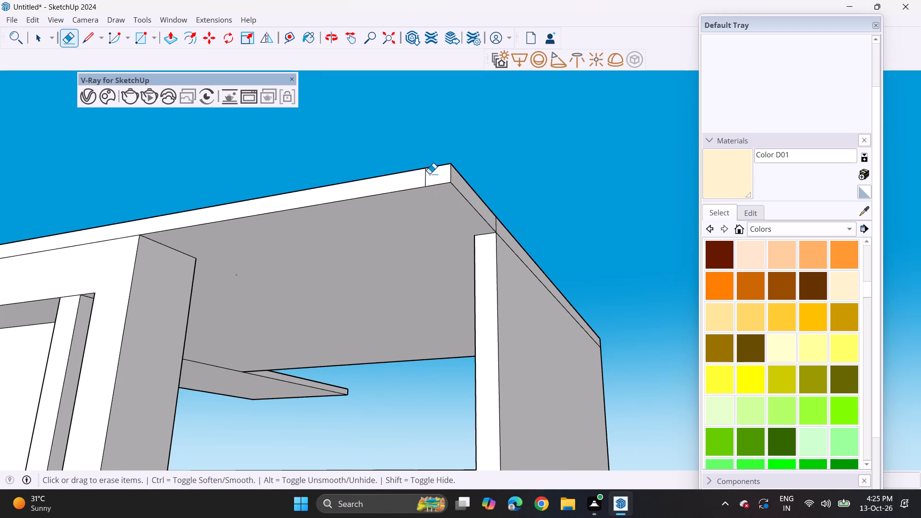
drag(429, 174, 415, 177)
Examine the whole building from several angles to review the joined rooftop canopy.
scroll(410, 195, down, 15)
shift+middle_drag(382, 338, 433, 263)
scroll(427, 267, down, 4)
middle_drag(436, 332, 379, 232)
scroll(379, 232, down, 2)
shift+middle_drag(376, 282, 388, 223)
scroll(387, 228, down, 2)
middle_drag(385, 234, 383, 290)
shift+middle_drag(396, 241, 396, 305)
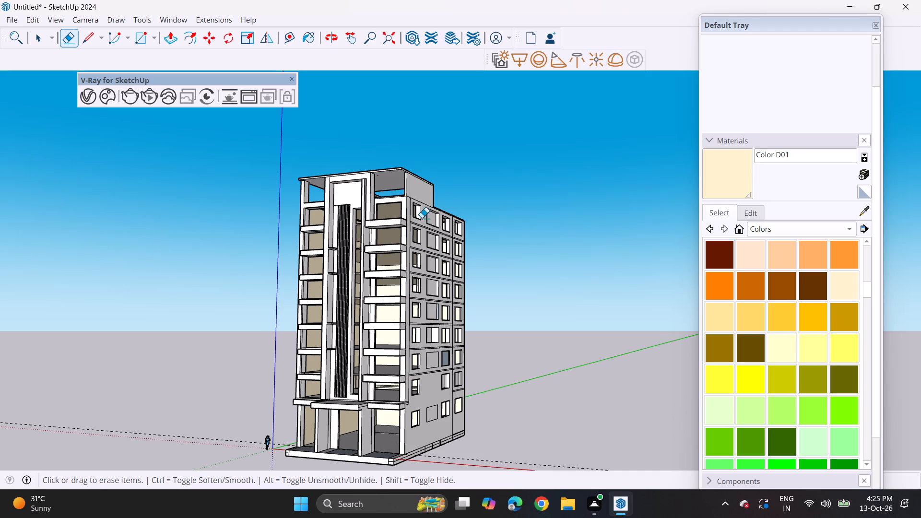
middle_drag(320, 169, 348, 182)
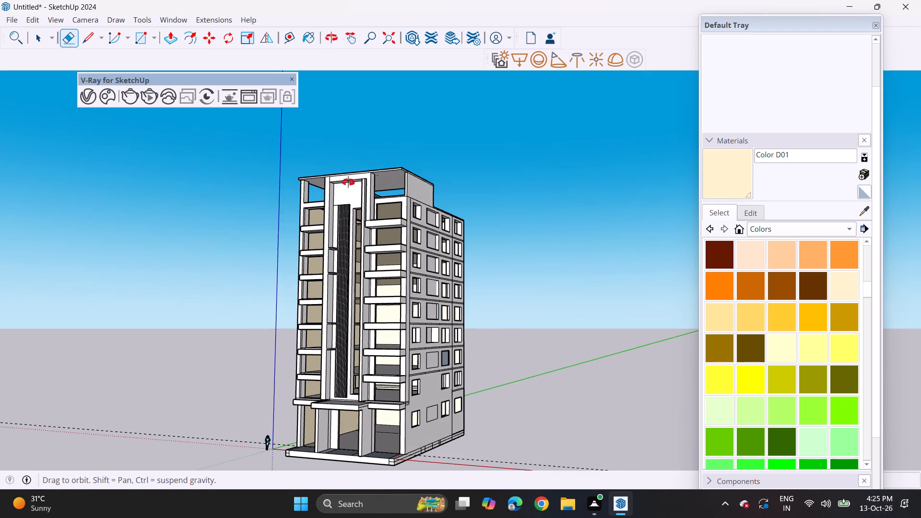
middle_drag(348, 182, 394, 200)
Draw two horizontal lines across the central frame's recessed panel, one level with the fins' top and one slightly above.
scroll(320, 222, up, 8)
middle_drag(345, 204, 365, 236)
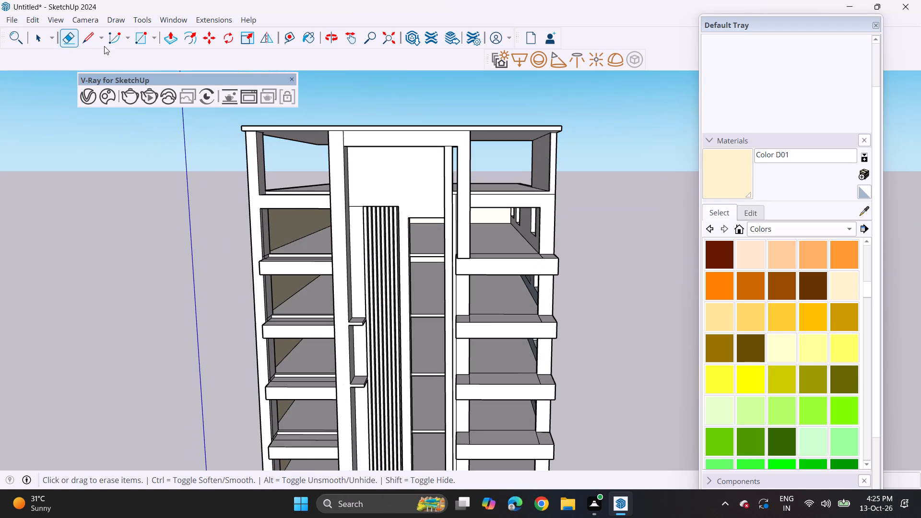
drag(91, 39, 99, 43)
scroll(341, 180, up, 3)
scroll(417, 207, up, 4)
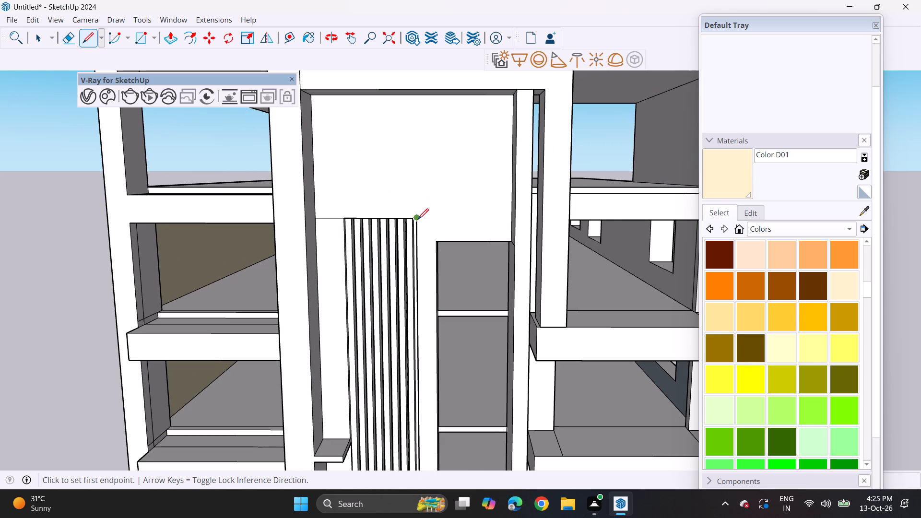
drag(418, 219, 424, 218)
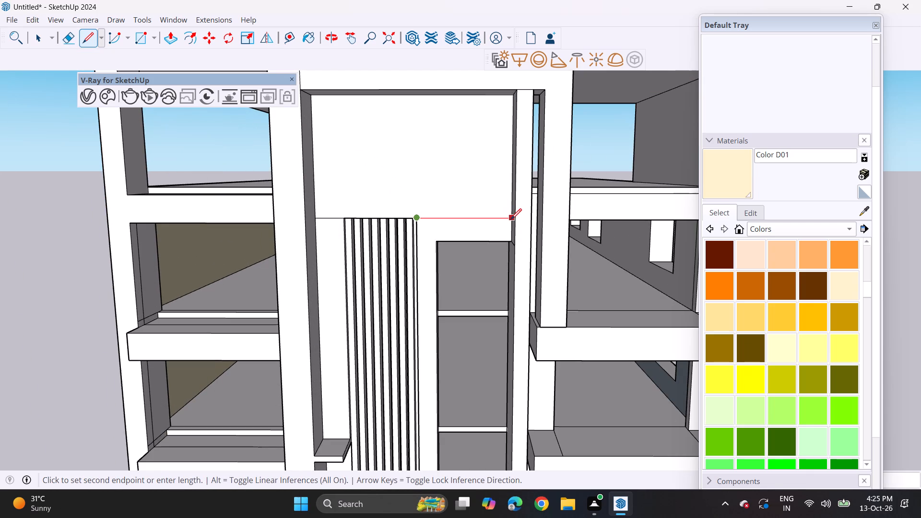
click(511, 219)
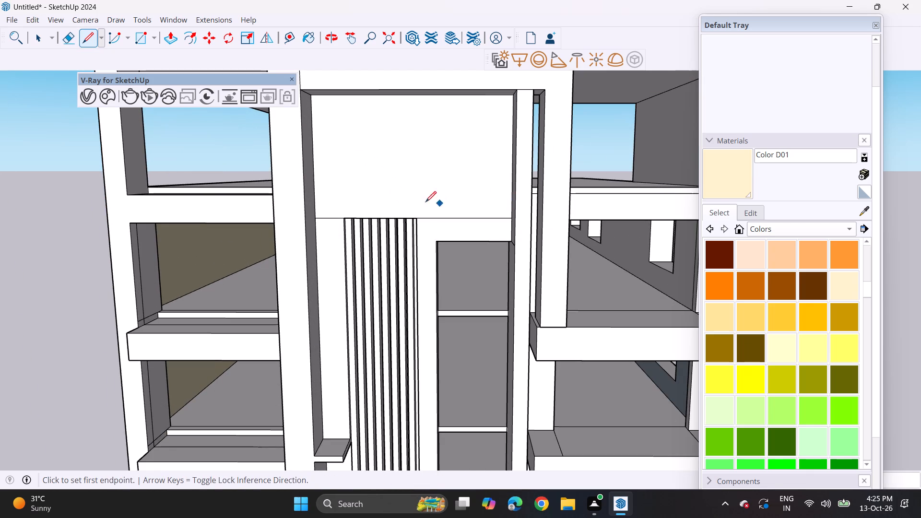
click(317, 185)
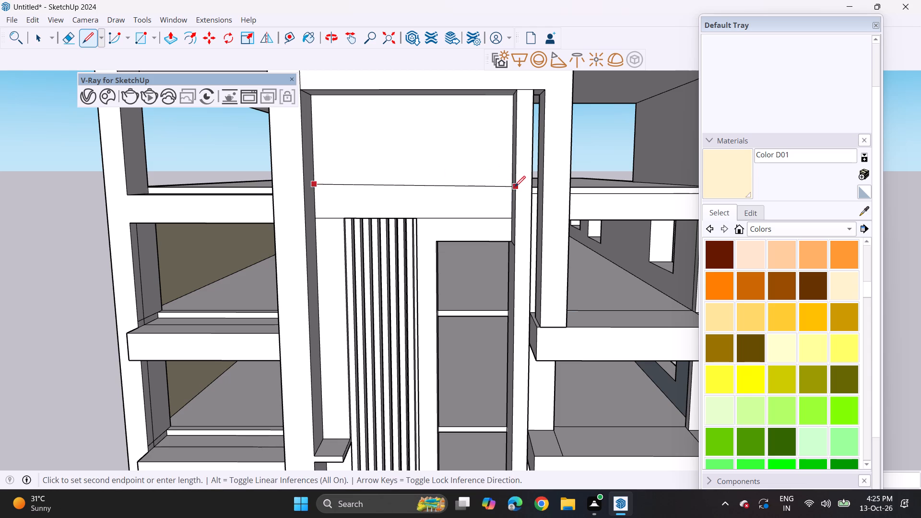
click(511, 187)
Push/Pull the band above the vertical fins forward until it is flush with the central frame's front.
middle_drag(490, 194, 352, 193)
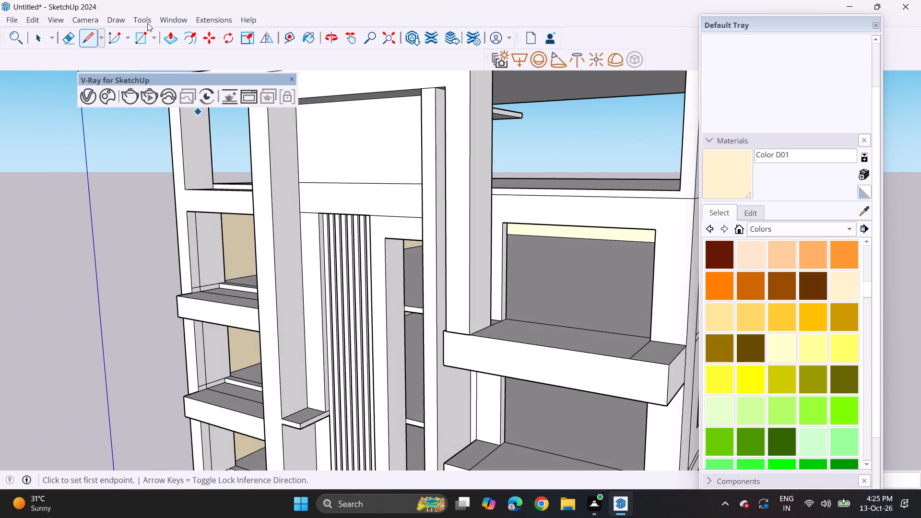
click(169, 35)
click(337, 193)
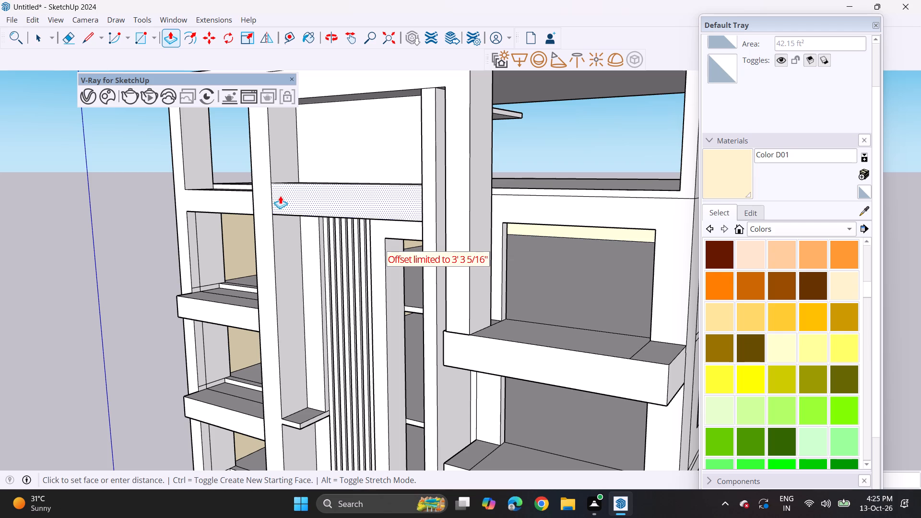
click(272, 192)
Draw a narrow full-height vertical rectangle on the recessed panel above the band, near its left side over the fins.
middle_drag(318, 211, 394, 197)
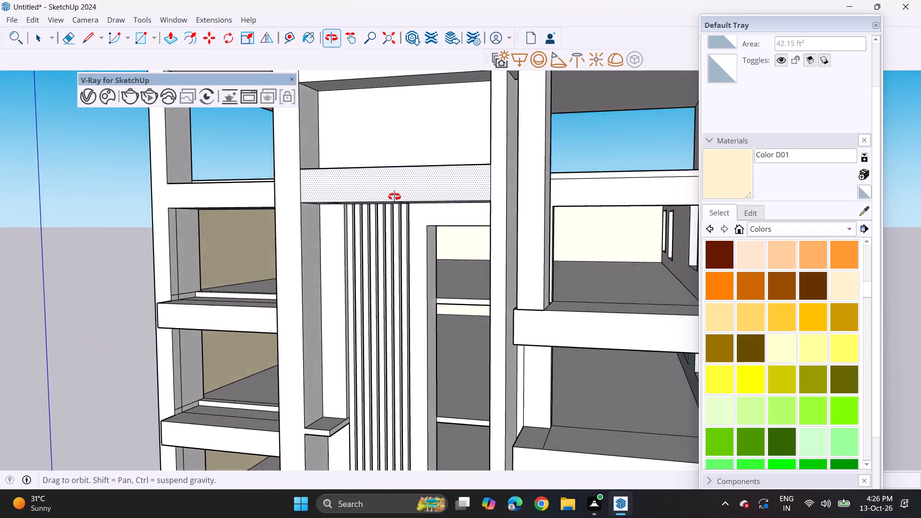
middle_drag(394, 197, 438, 254)
middle_drag(454, 212, 495, 134)
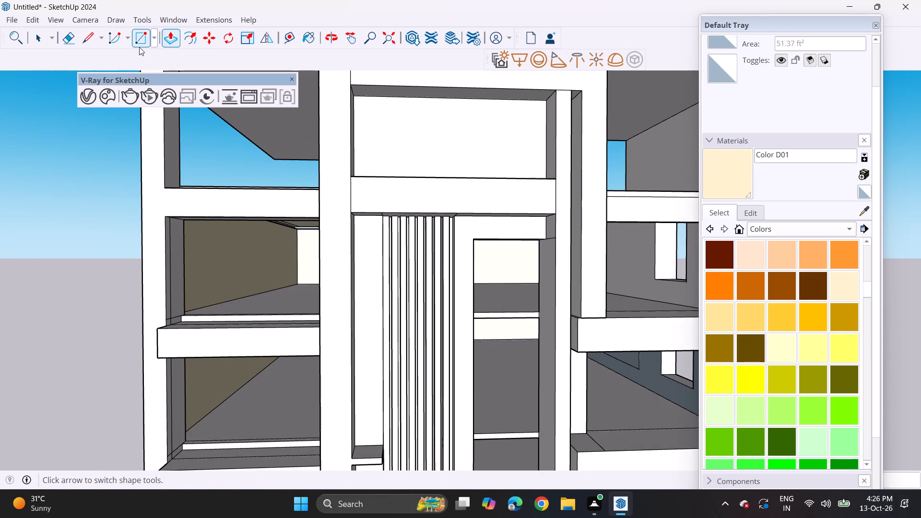
drag(139, 47, 148, 42)
middle_drag(330, 166, 319, 208)
scroll(404, 205, up, 6)
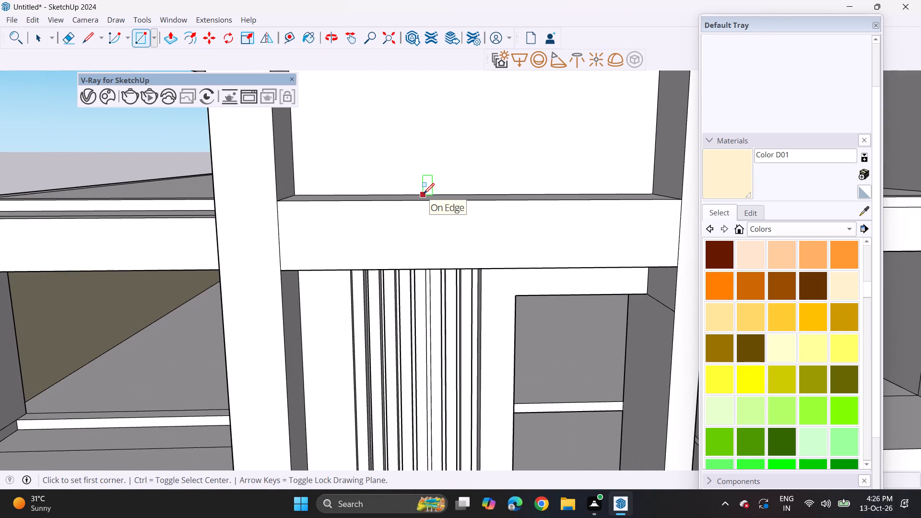
middle_drag(424, 194, 405, 209)
middle_click(405, 209)
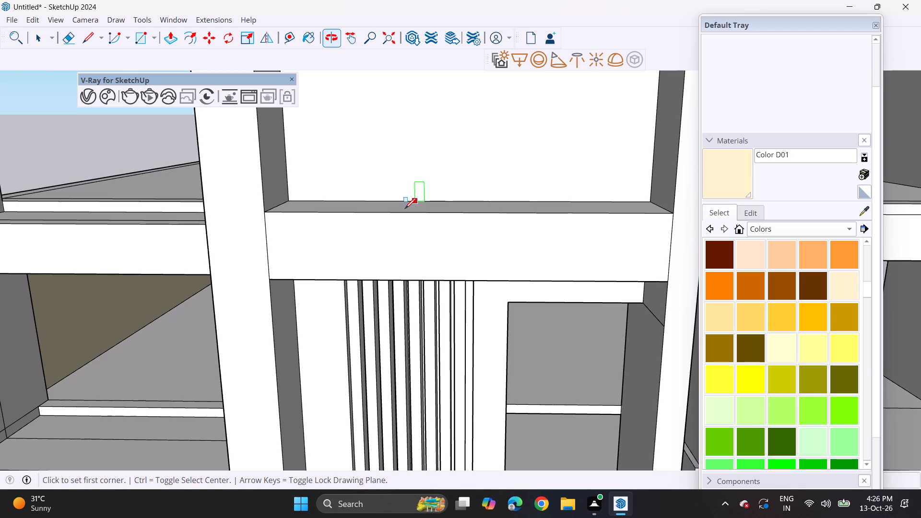
click(344, 199)
scroll(355, 152, down, 5)
shift+middle_drag(354, 127, 369, 194)
middle_drag(374, 169, 383, 94)
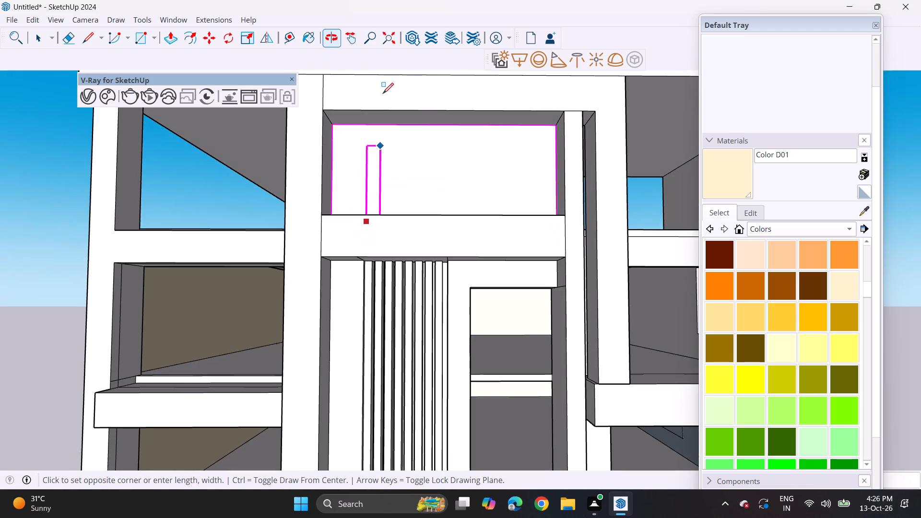
scroll(376, 120, up, 5)
click(378, 130)
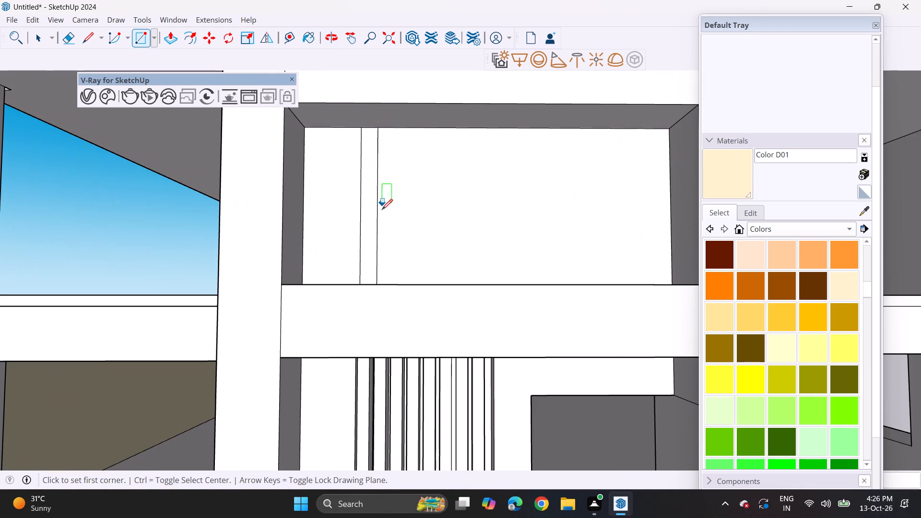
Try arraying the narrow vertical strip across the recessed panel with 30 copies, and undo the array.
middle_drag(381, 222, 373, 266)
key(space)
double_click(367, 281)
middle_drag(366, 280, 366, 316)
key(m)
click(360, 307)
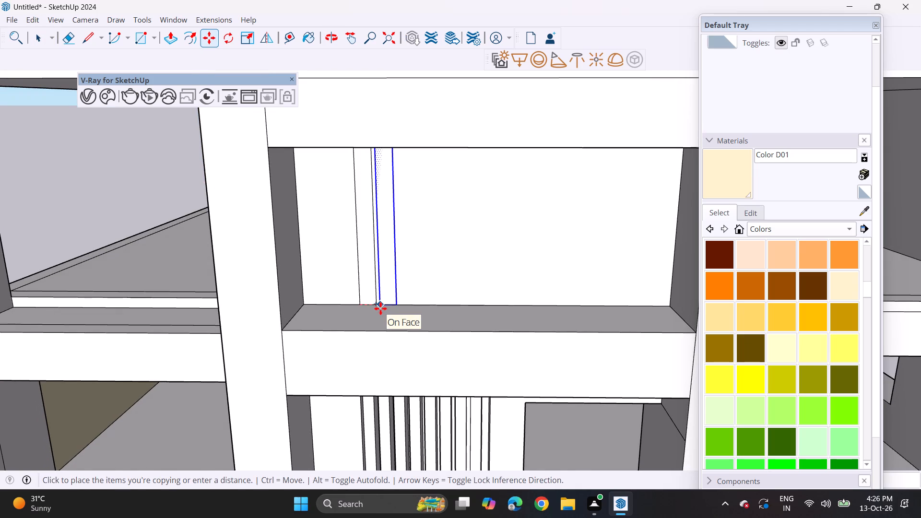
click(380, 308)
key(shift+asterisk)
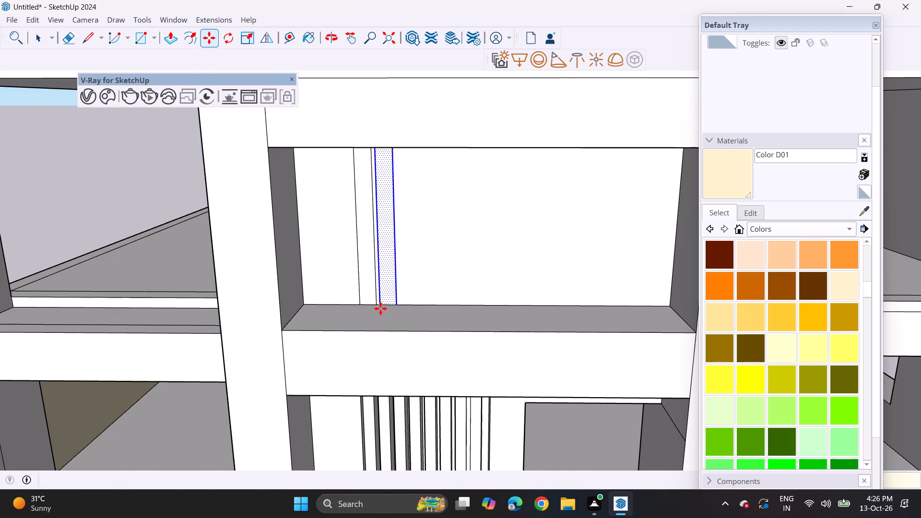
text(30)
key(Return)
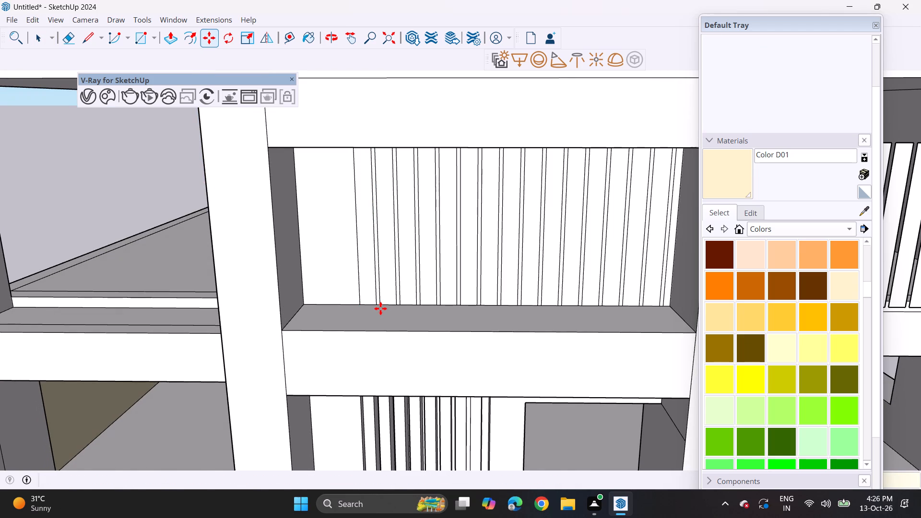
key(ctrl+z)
Copy the narrow vertical strip sideways along the panel's lower edge, leaving a small gap, and array it as 15 copies.
key(space)
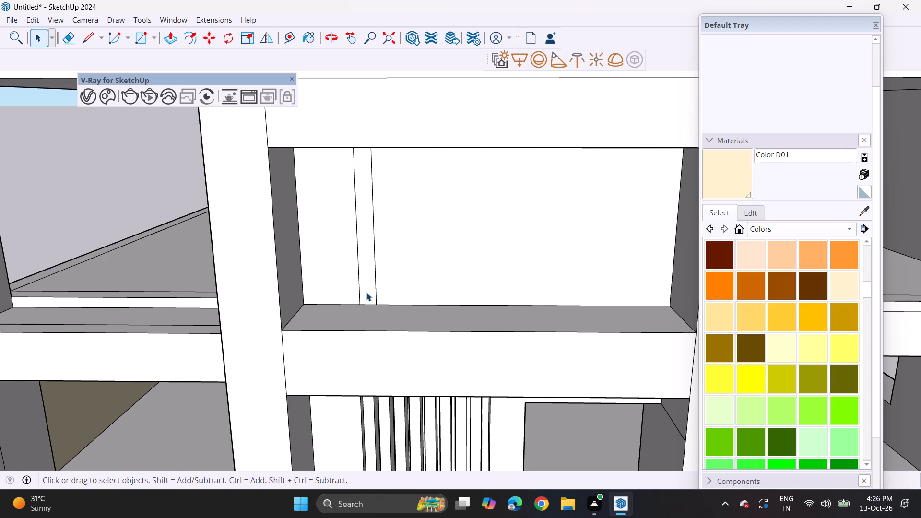
double_click(366, 293)
key(m)
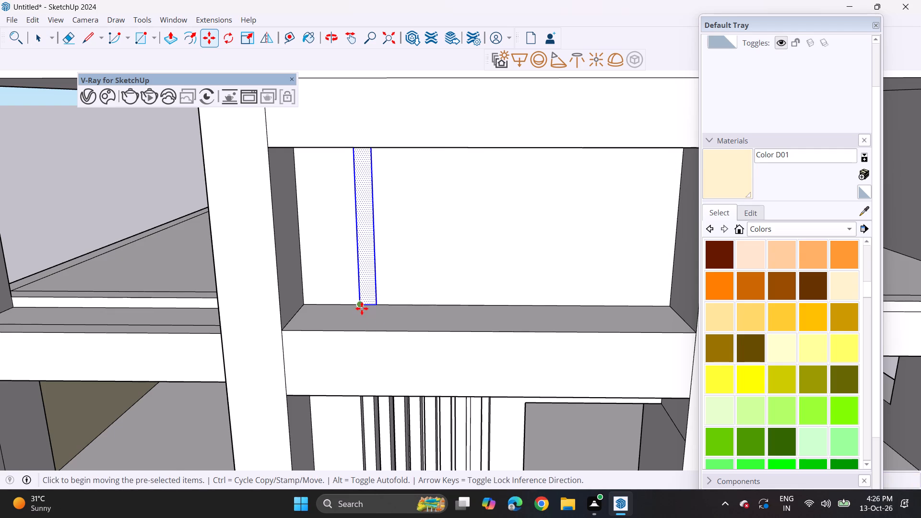
click(362, 308)
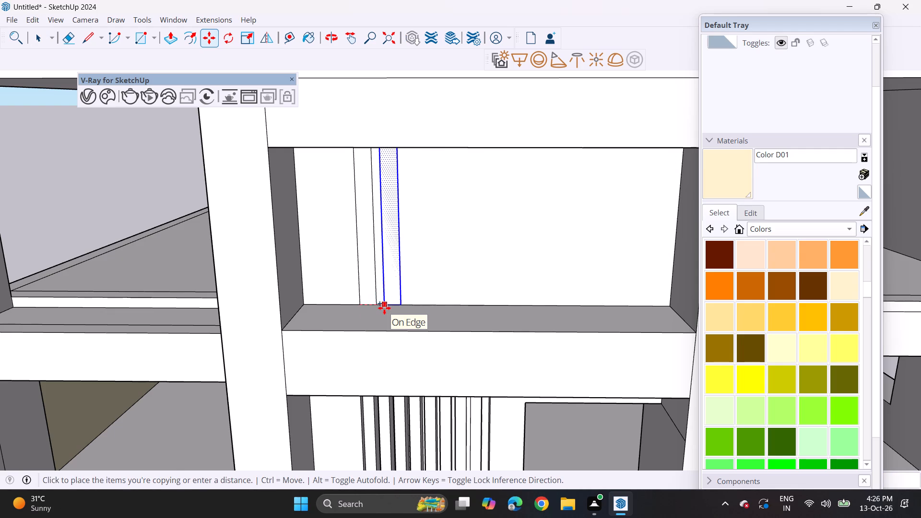
click(384, 308)
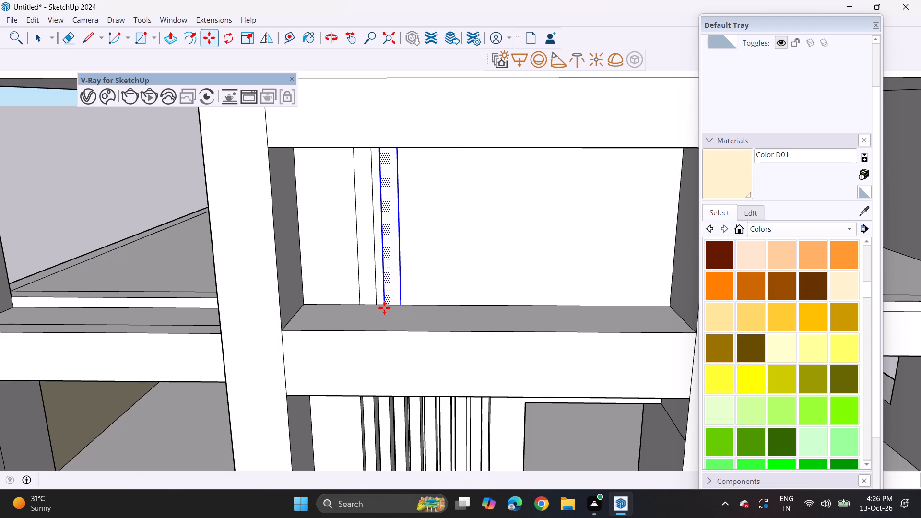
key(shift+asterisk)
text(15)
key(Return)
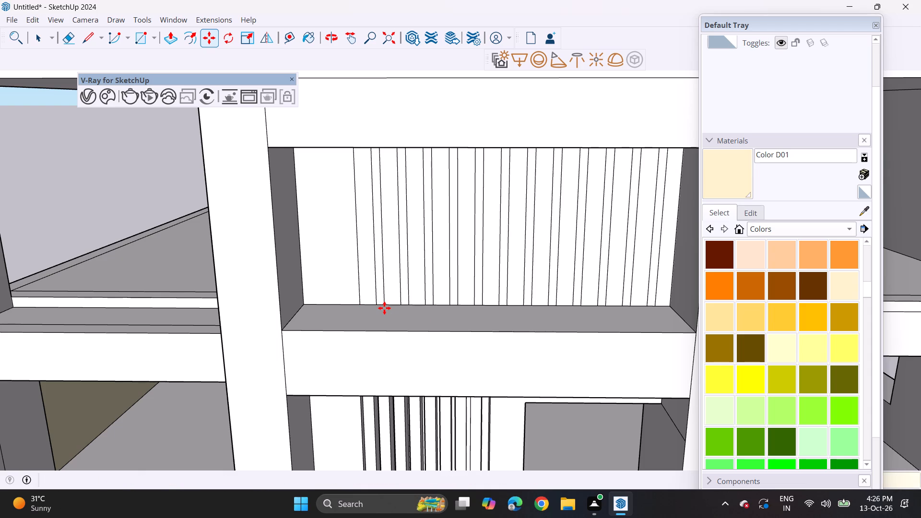
Push/Pull the first vertical strip on the upper panel forward to form a fin reaching partway across the ledge.
scroll(384, 306, down, 7)
middle_drag(492, 326, 387, 316)
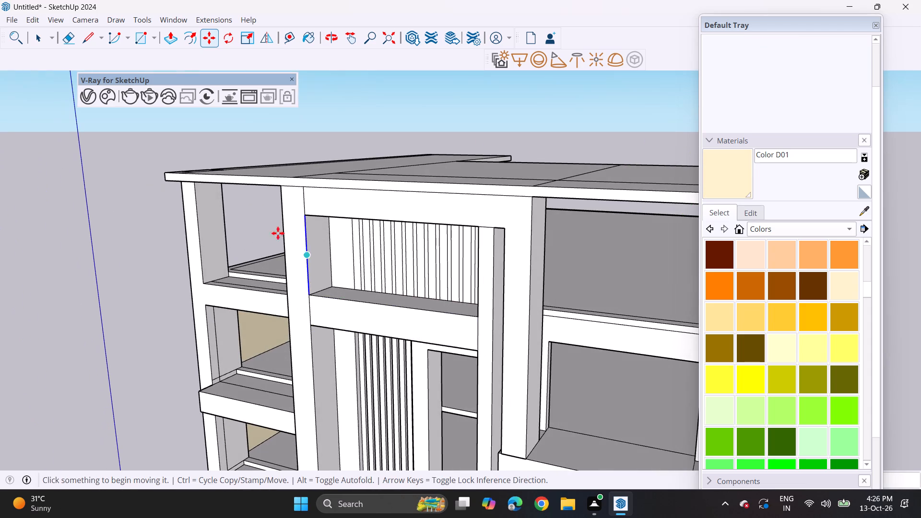
drag(164, 39, 181, 43)
scroll(382, 284, up, 4)
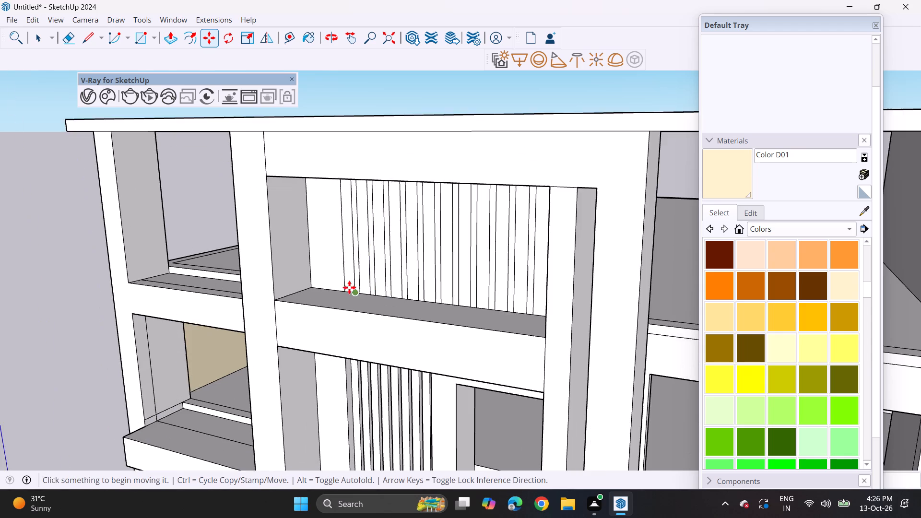
scroll(343, 284, up, 5)
key(Escape)
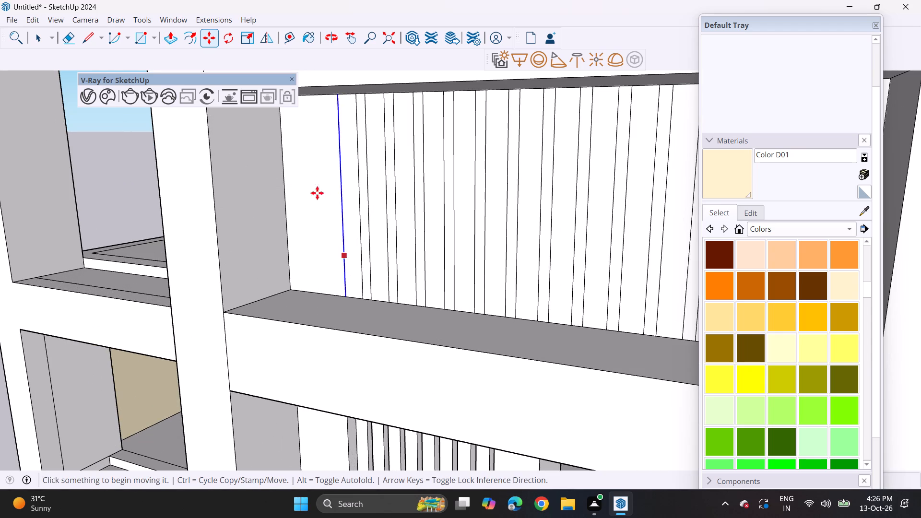
click(164, 33)
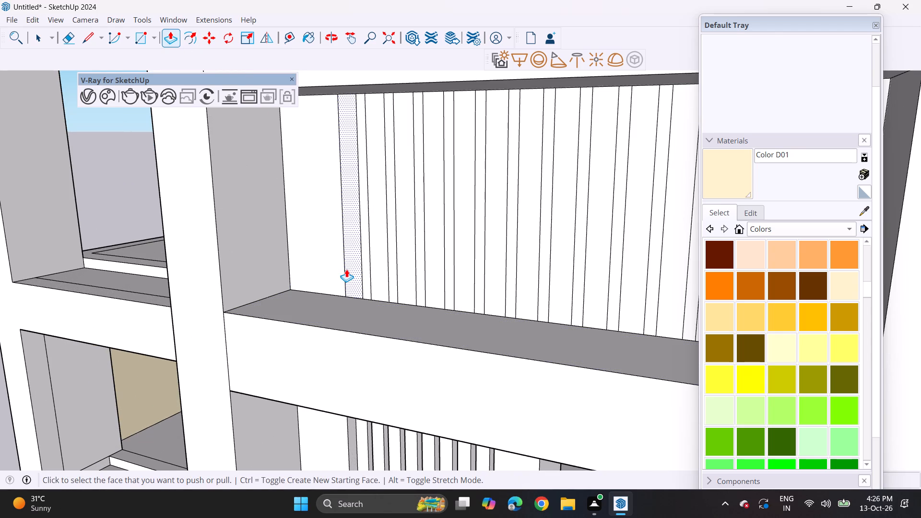
click(353, 275)
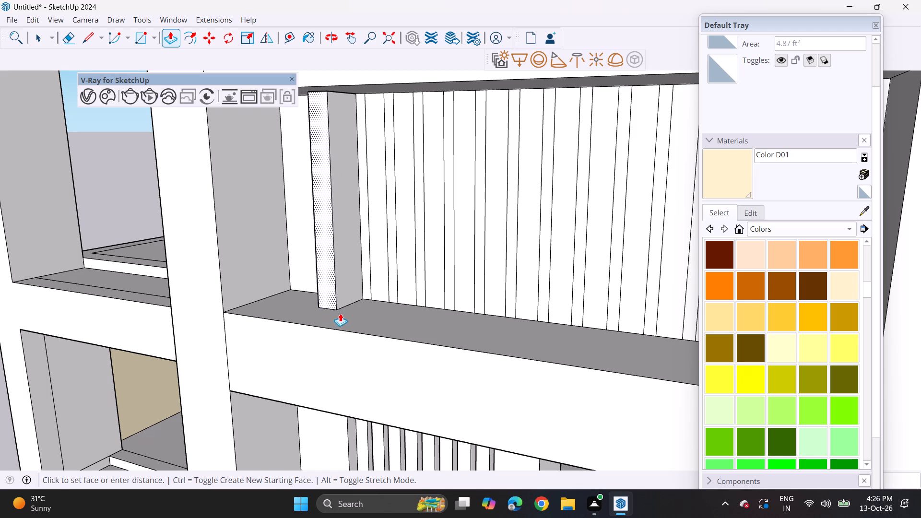
click(343, 309)
Repeat the same Push/Pull distance on all the remaining vertical strips across the upper recessed panel.
double_click(374, 283)
double_click(409, 291)
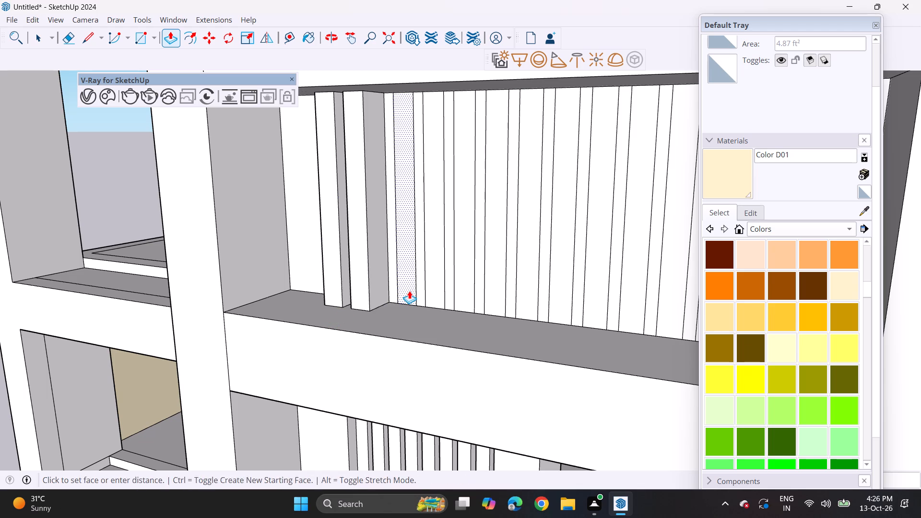
double_click(432, 283)
double_click(464, 286)
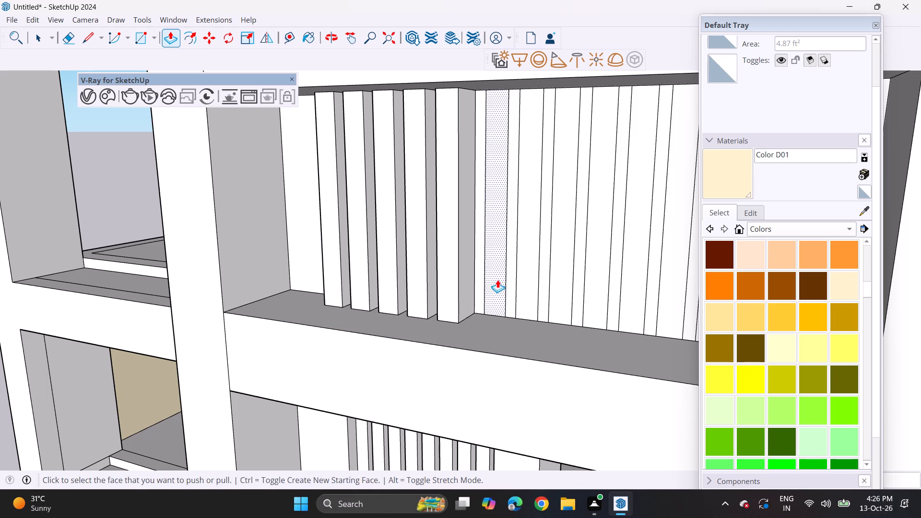
double_click(497, 279)
click(529, 281)
click(529, 281)
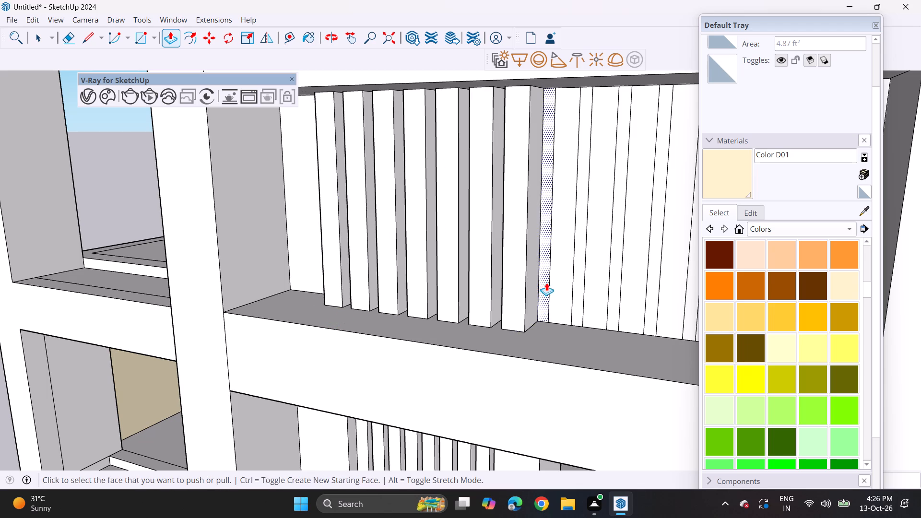
double_click(558, 285)
middle_drag(601, 304, 401, 275)
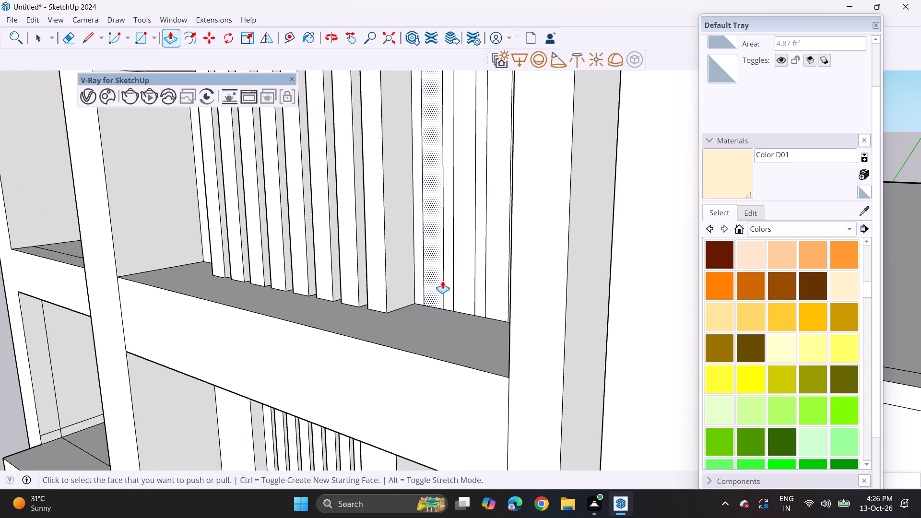
double_click(434, 284)
double_click(462, 292)
middle_drag(488, 299, 512, 306)
double_click(516, 300)
middle_drag(528, 318, 572, 333)
double_click(581, 307)
middle_drag(597, 316, 608, 328)
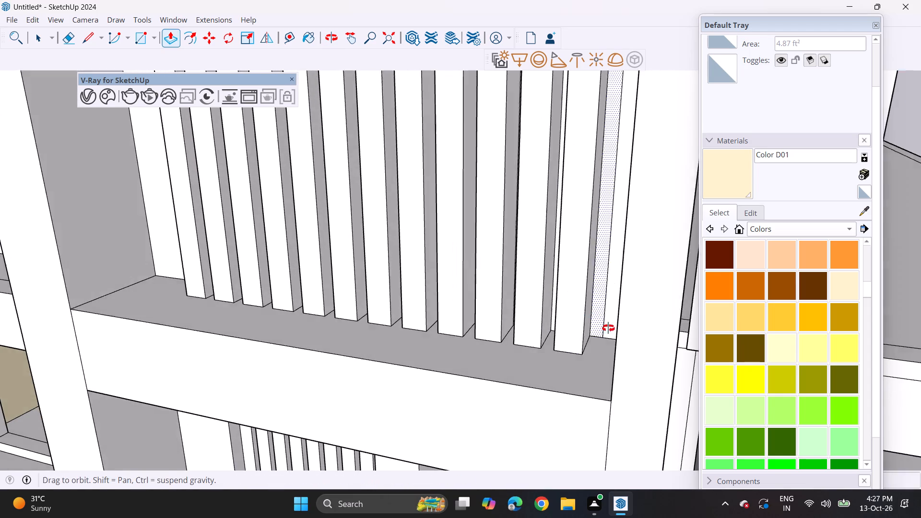
middle_drag(608, 328, 619, 335)
double_click(628, 308)
Examine the new upper fins, the central frame and the whole building's front and side for remaining work.
middle_drag(629, 340, 531, 305)
scroll(425, 268, down, 4)
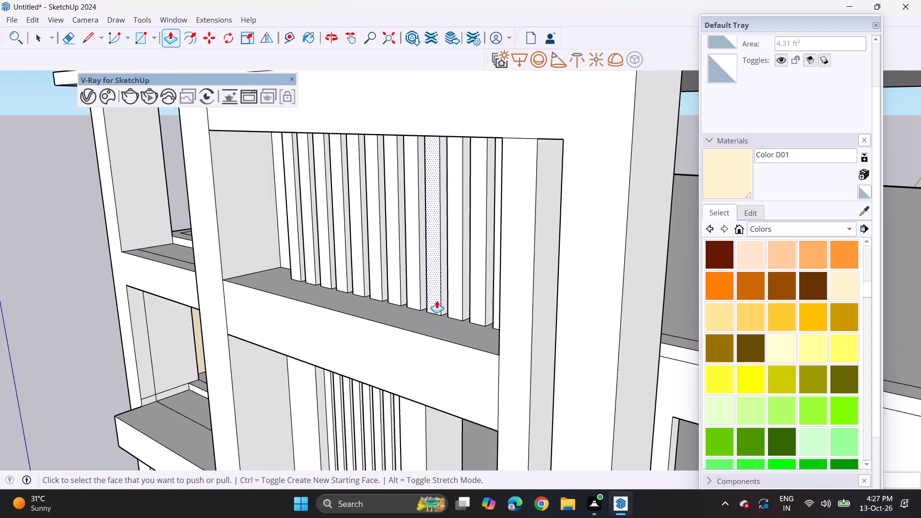
middle_drag(409, 388, 414, 282)
scroll(416, 295, down, 9)
shift+middle_drag(383, 336, 392, 284)
scroll(392, 284, down, 3)
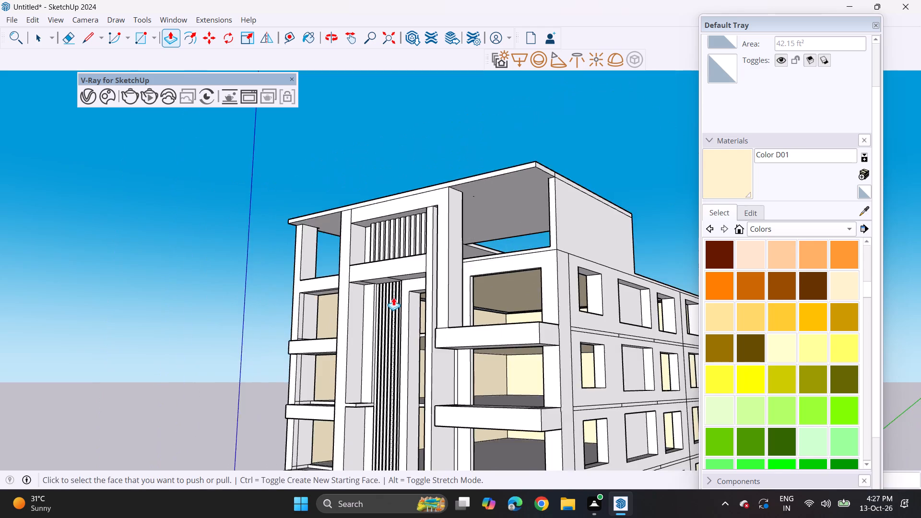
scroll(393, 297, down, 5)
shift+middle_drag(386, 360, 375, 277)
scroll(372, 280, down, 4)
shift+middle_drag(364, 333, 363, 278)
scroll(363, 278, down, 3)
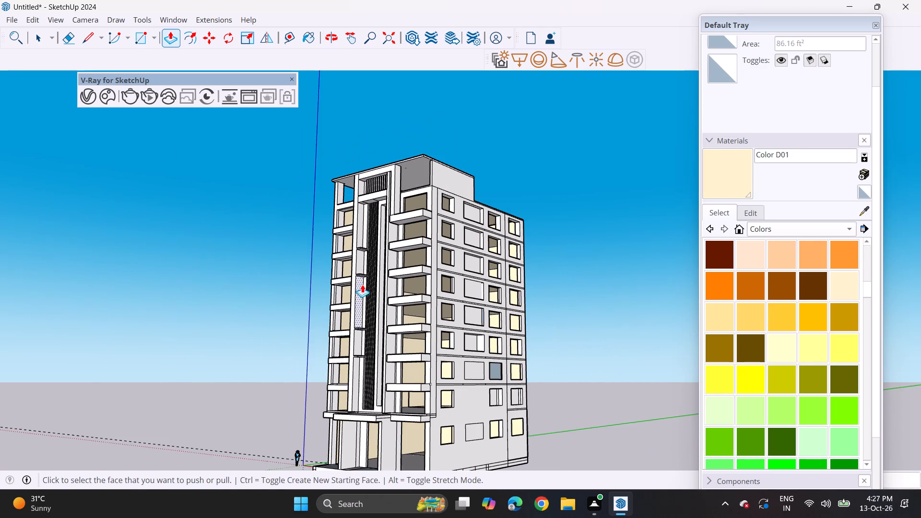
shift+middle_drag(365, 297, 365, 259)
middle_drag(366, 269, 391, 285)
scroll(400, 282, up, 3)
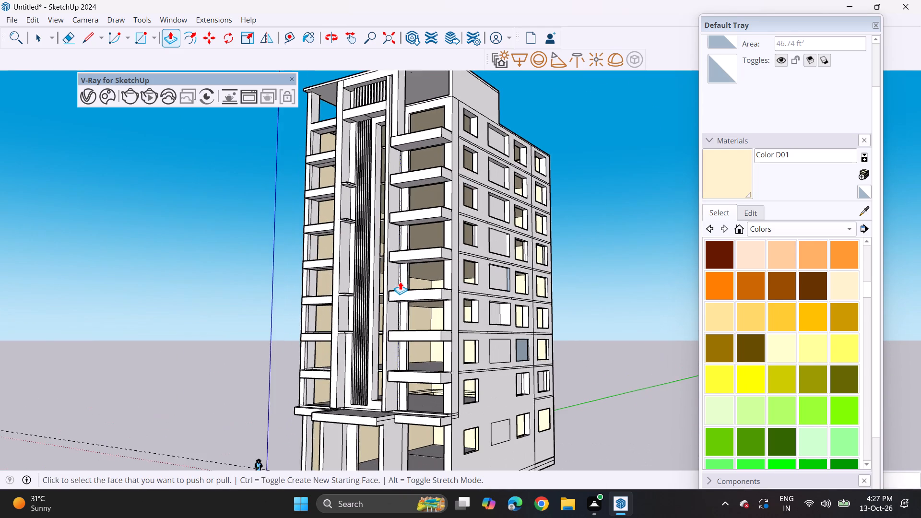
scroll(400, 282, down, 1)
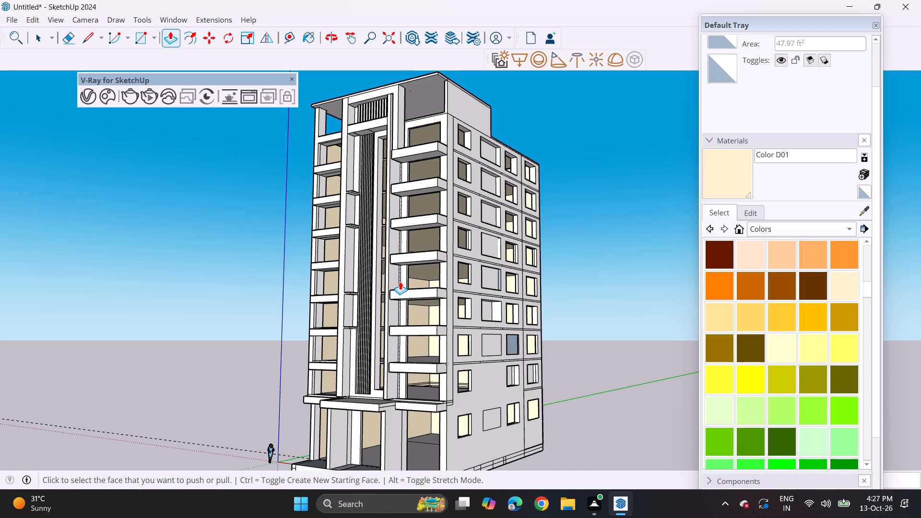
scroll(385, 300, up, 3)
scroll(399, 253, up, 4)
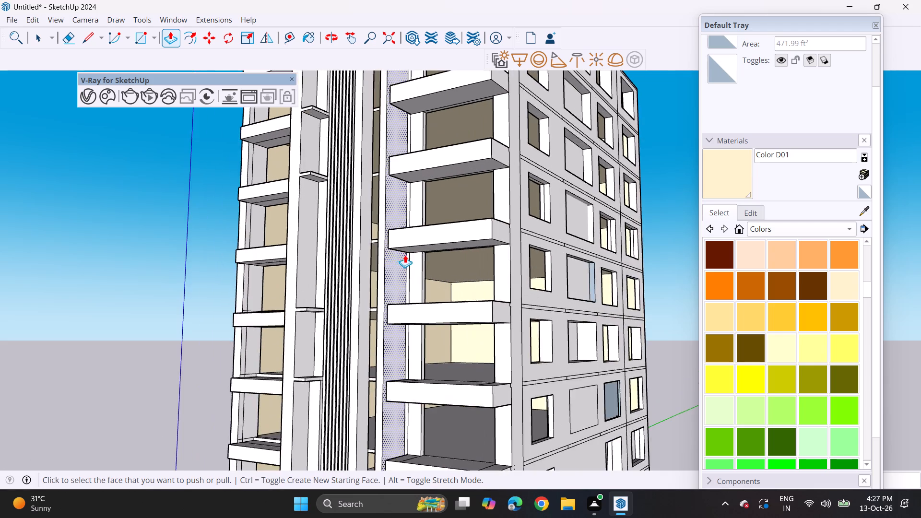
scroll(417, 260, up, 3)
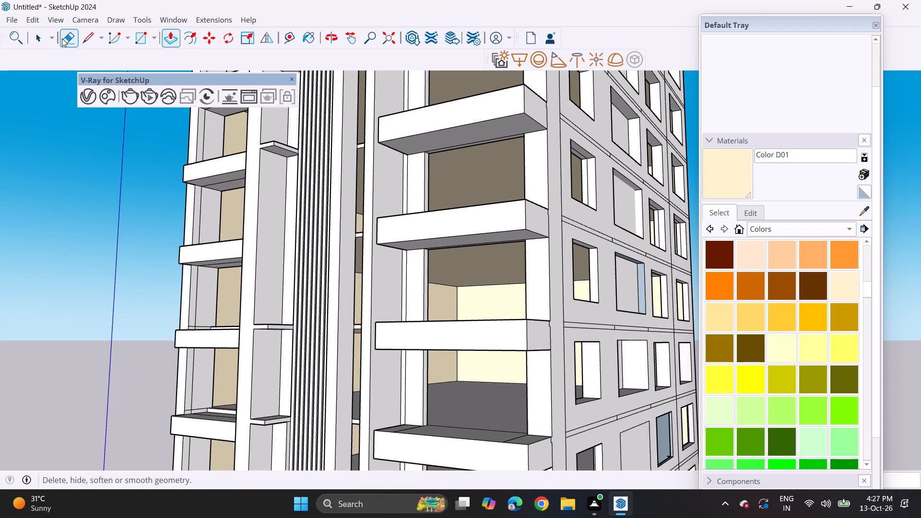
scroll(449, 289, down, 7)
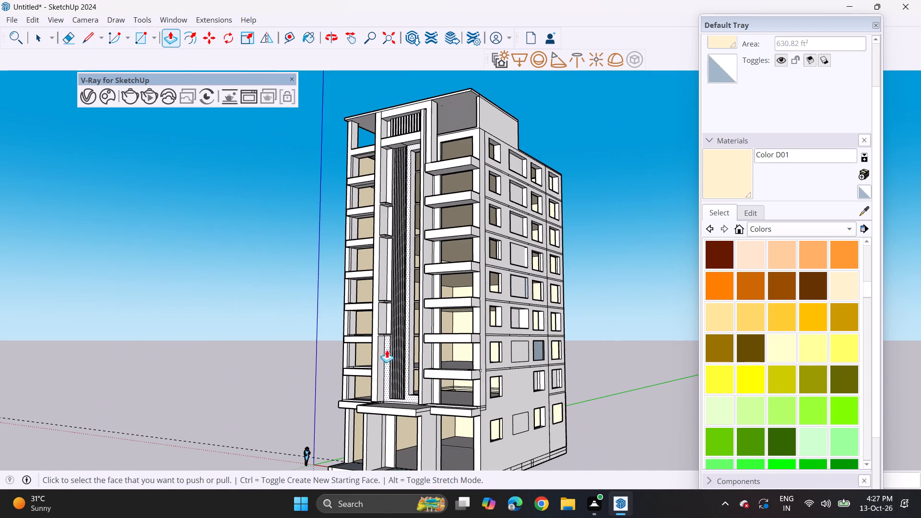
scroll(395, 401, up, 2)
scroll(395, 401, down, 4)
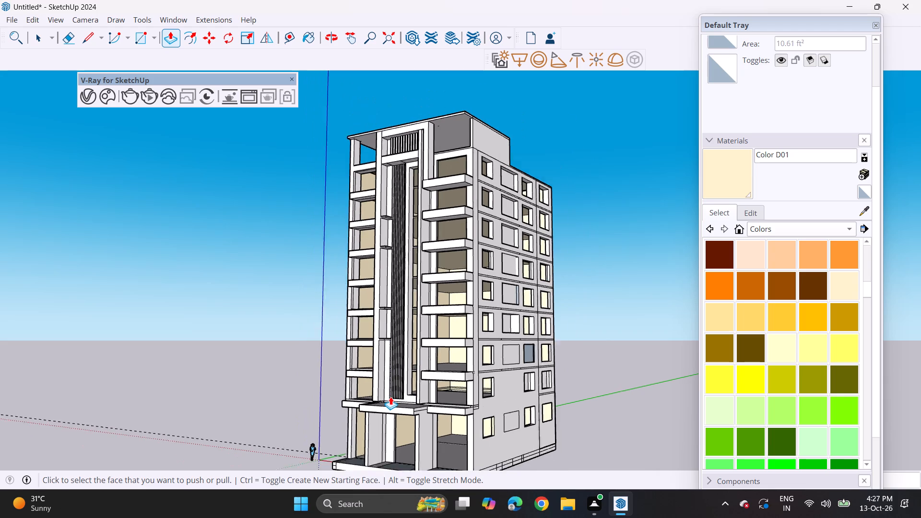
scroll(390, 397, down, 1)
Paint the floor inside the lowest front balcony opening above the entrance level with Color D01.
scroll(438, 416, up, 7)
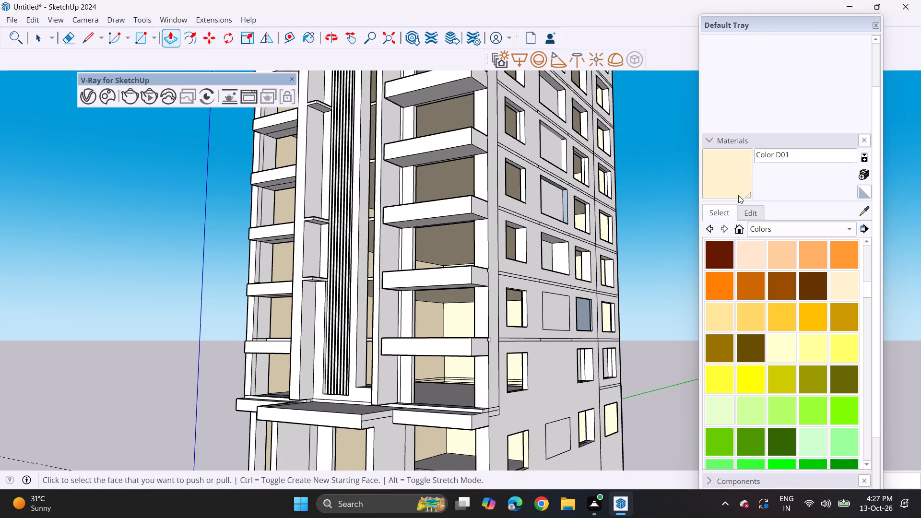
click(738, 187)
click(445, 391)
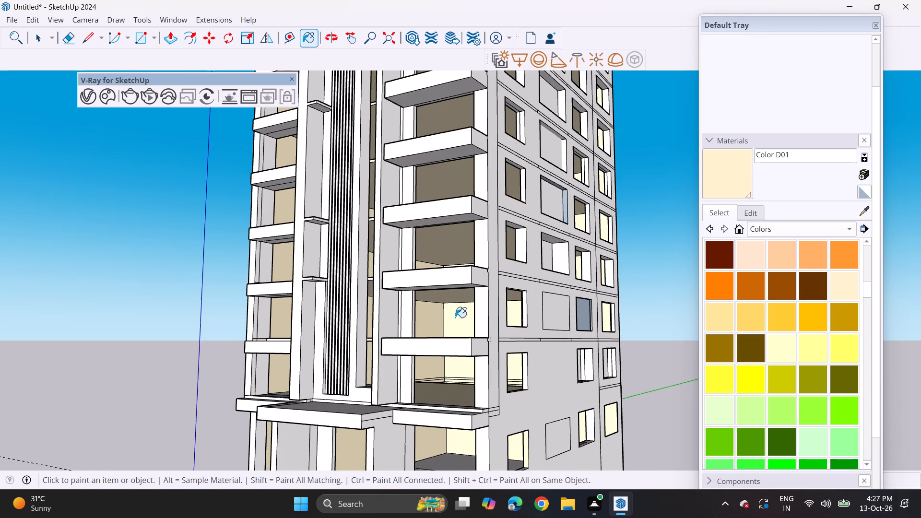
Examine the whole building from the front corner, checking the facade, balconies and entrance level.
scroll(396, 284, down, 4)
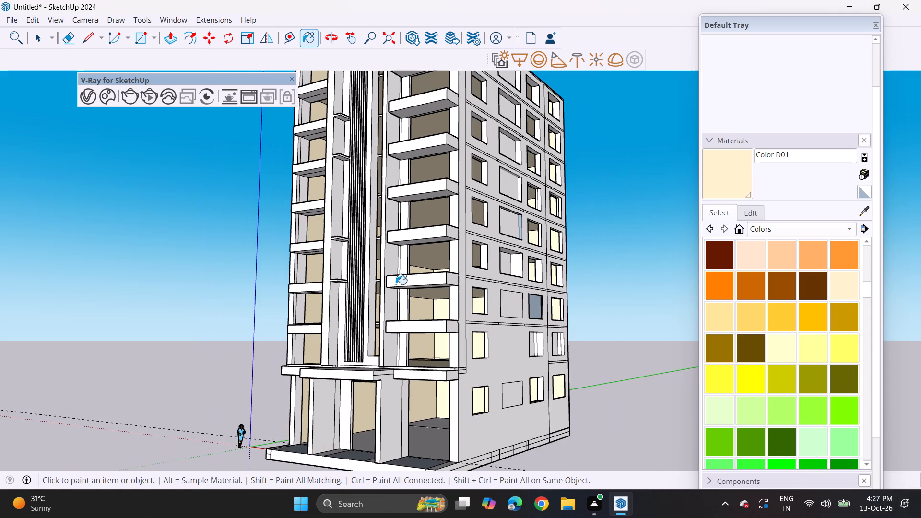
scroll(544, 316, down, 3)
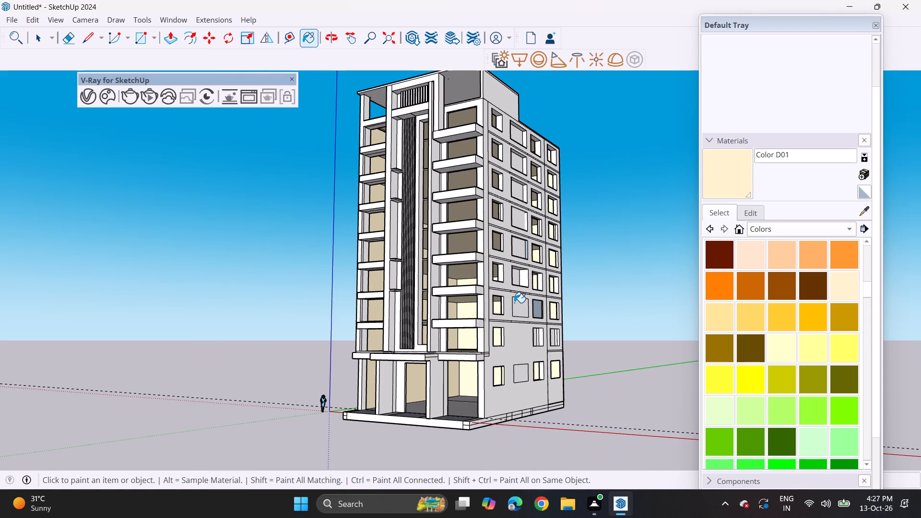
middle_drag(514, 303, 496, 337)
scroll(485, 332, down, 1)
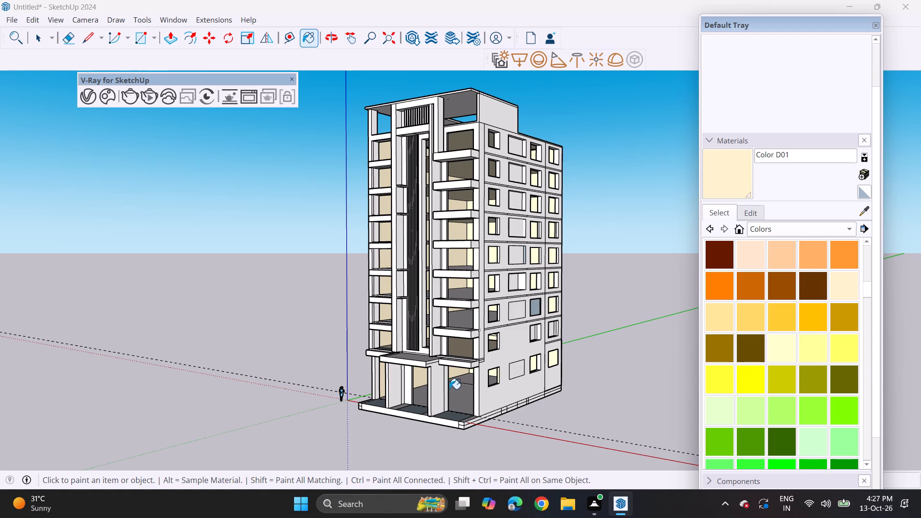
scroll(449, 390, up, 3)
middle_click(462, 397)
scroll(463, 383, down, 4)
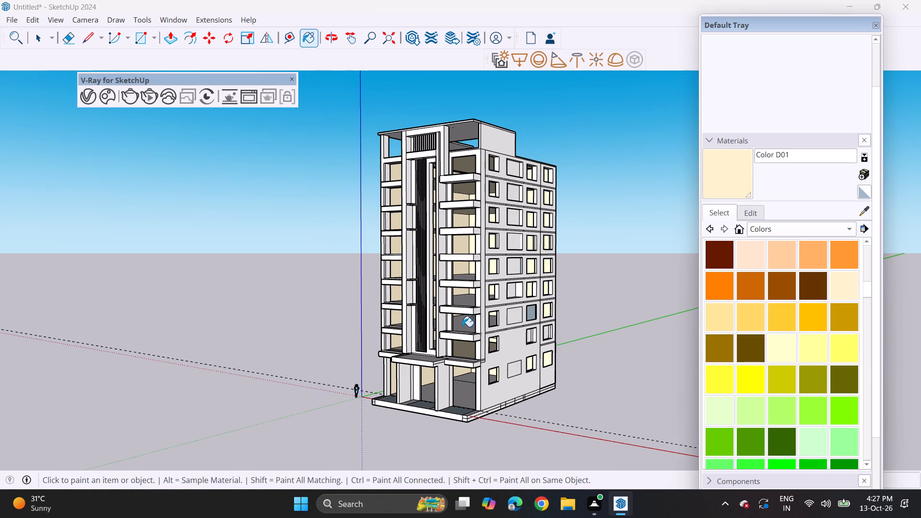
middle_drag(462, 327, 463, 321)
scroll(481, 288, up, 3)
scroll(487, 289, down, 2)
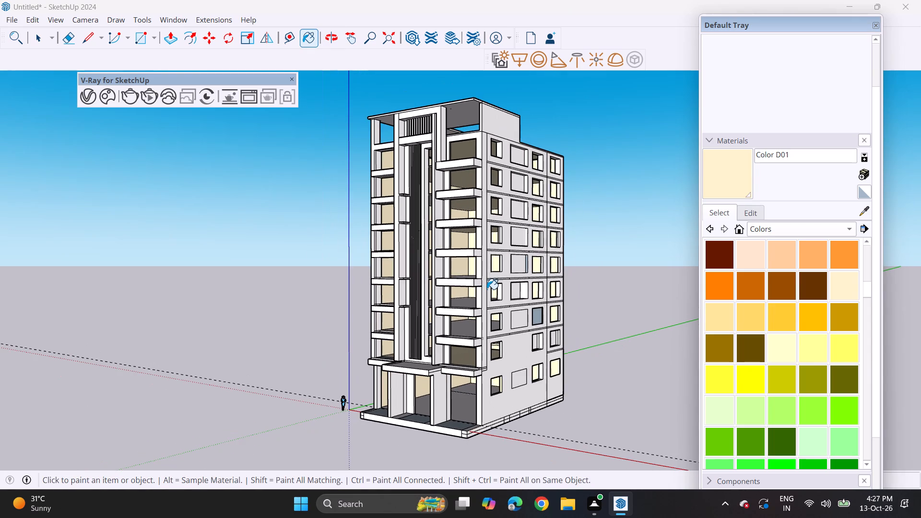
Erase the leftover vertical edge at the upper corner of the central facade frame, beside the top fins.
middle_click(495, 298)
scroll(495, 298, up, 2)
scroll(485, 293, down, 2)
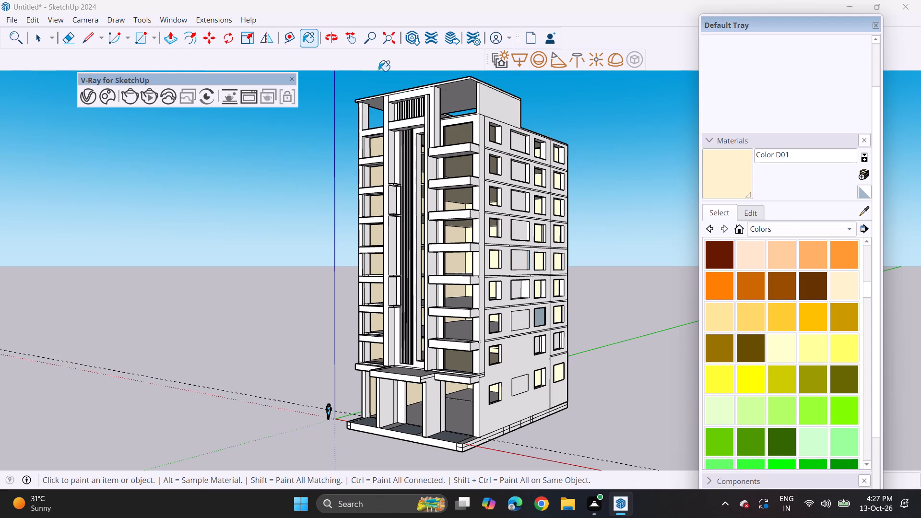
scroll(383, 111, up, 19)
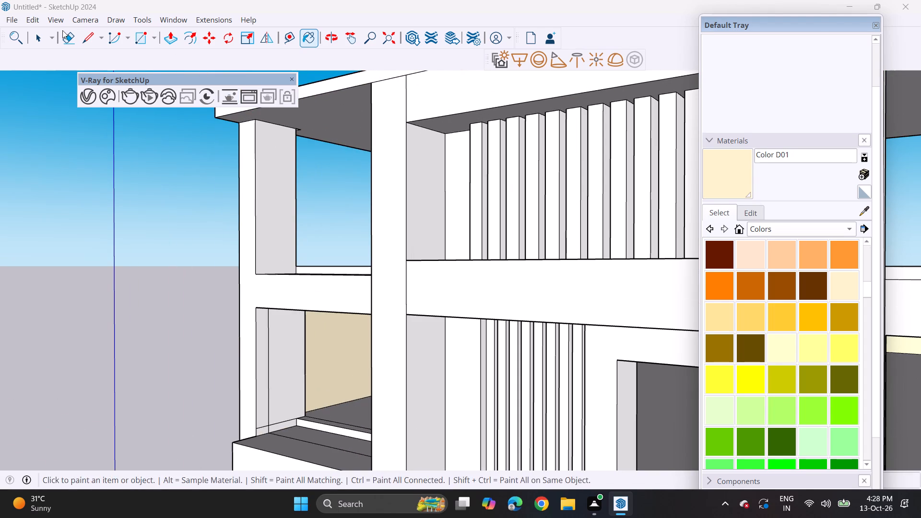
drag(63, 35, 77, 46)
drag(402, 91, 423, 100)
scroll(386, 113, down, 2)
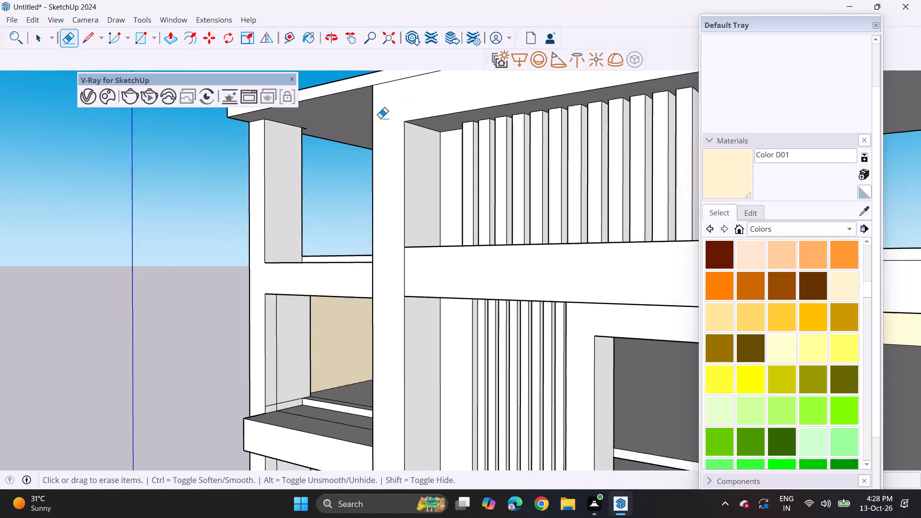
scroll(380, 118, down, 13)
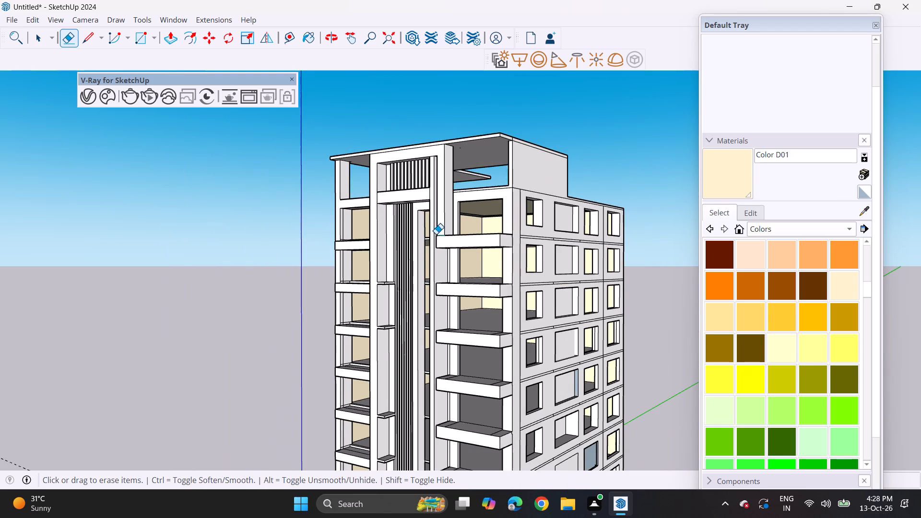
Erase the two horizontal plinth lines on the side wall's base nearest the front corner.
scroll(436, 234, down, 1)
middle_drag(443, 262, 420, 200)
scroll(420, 200, down, 3)
shift+middle_drag(425, 257, 421, 234)
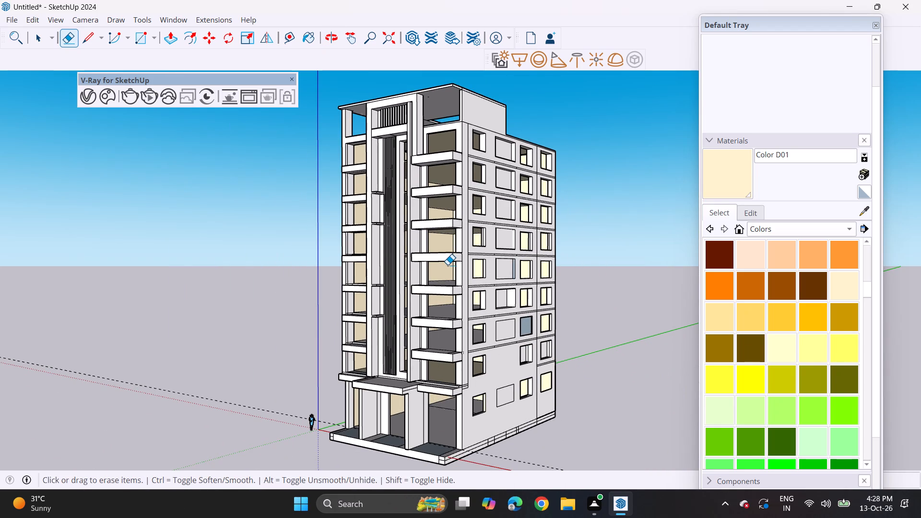
scroll(490, 431, up, 5)
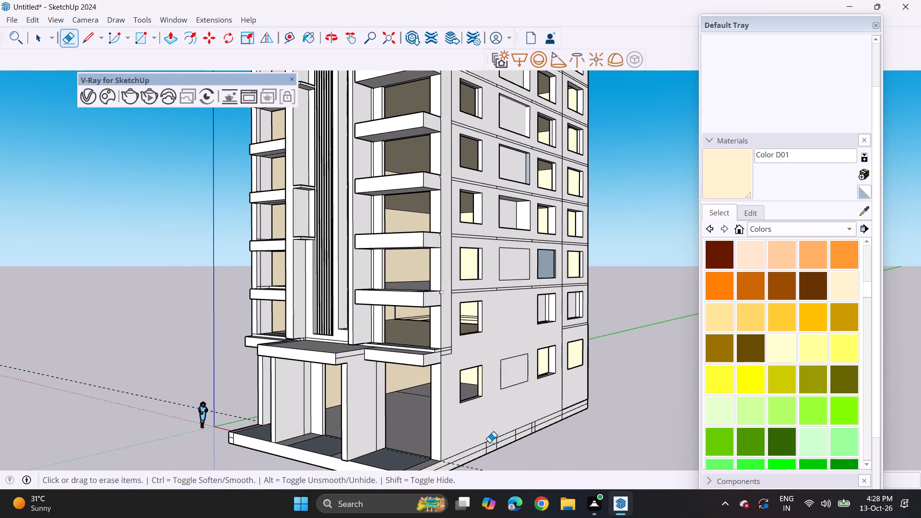
shift+middle_drag(489, 442, 476, 391)
scroll(476, 414, up, 9)
drag(431, 389, 436, 412)
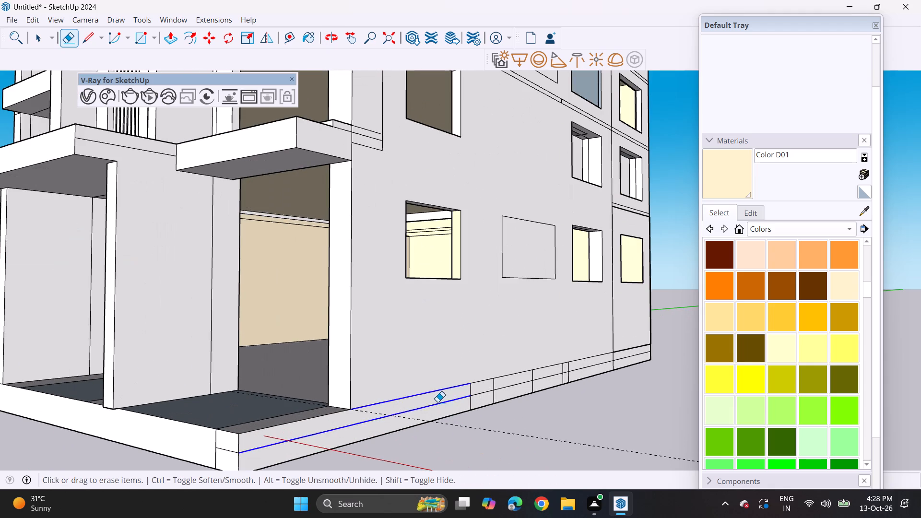
drag(451, 405, 475, 406)
key(ctrl+z)
Erase the adjoining plinth divisions along the front half of the side wall's base, keeping the wall faces intact.
drag(481, 387, 483, 397)
drag(479, 387, 478, 399)
drag(459, 402, 471, 395)
drag(488, 396, 492, 400)
drag(495, 382, 492, 387)
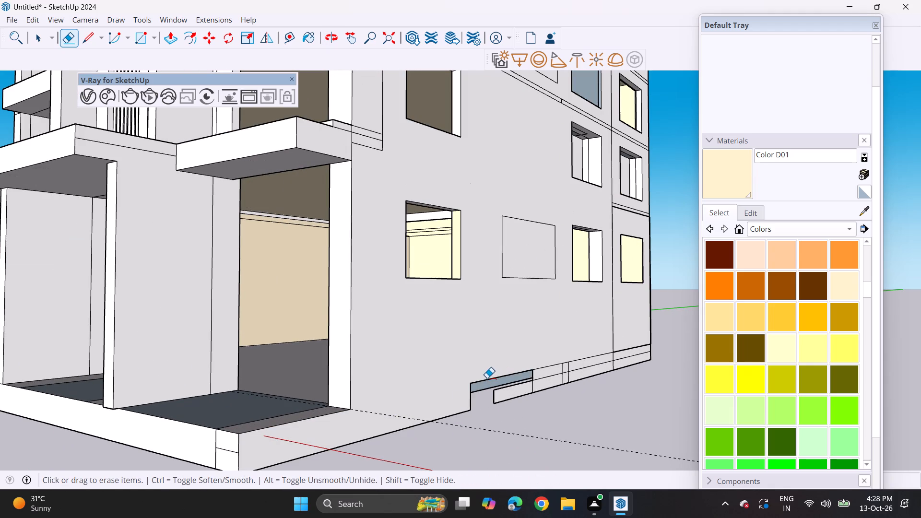
key(ctrl+z)
key(ctrl+z)
click(482, 380)
click(476, 391)
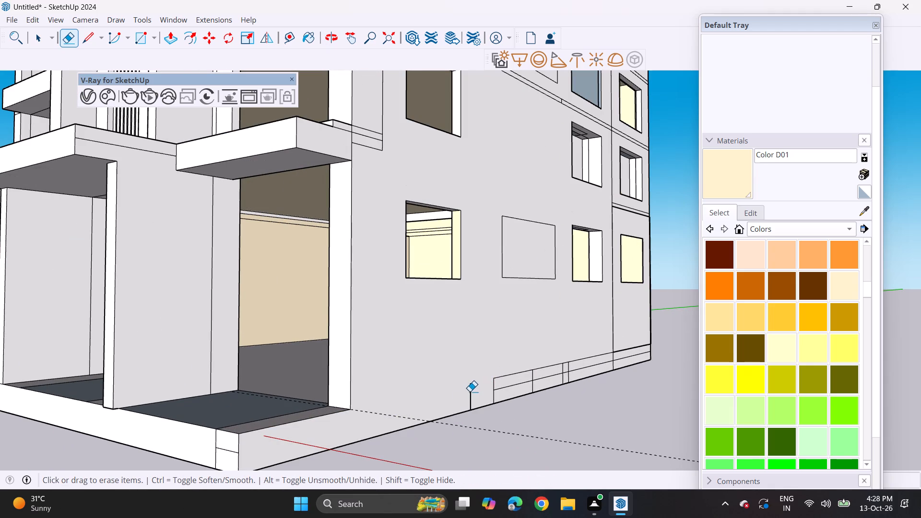
click(470, 391)
drag(484, 387, 489, 389)
click(492, 387)
click(498, 383)
click(500, 379)
Erase the horizontal plinth lines along the rear part of the side wall's base, keeping the rear wall panel's lower edge.
drag(530, 370, 538, 368)
click(544, 371)
drag(550, 368, 556, 365)
click(563, 364)
drag(569, 364, 580, 363)
click(582, 362)
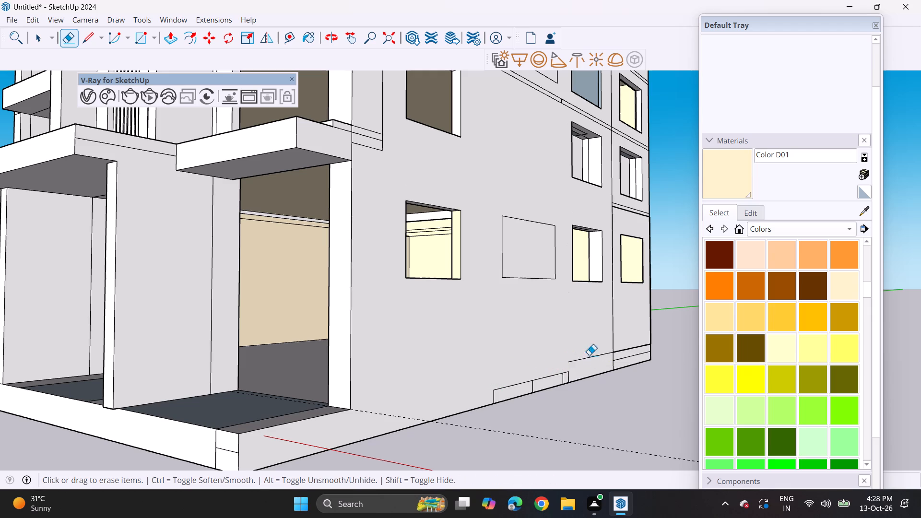
double_click(589, 356)
drag(623, 347, 623, 355)
click(625, 356)
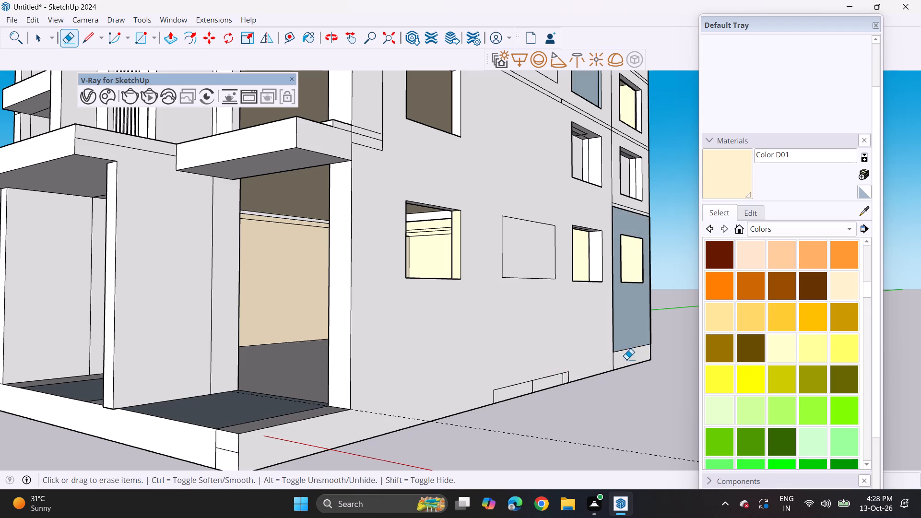
key(ctrl+z)
key(ctrl+z)
click(627, 357)
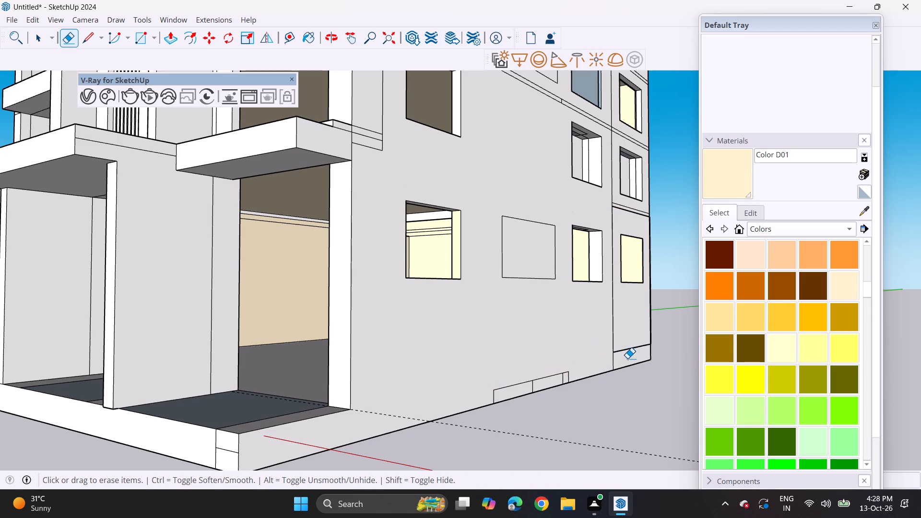
Erase the remaining small rectangle outlines at the middle of the side wall's base.
drag(557, 370, 555, 375)
drag(565, 376, 552, 377)
drag(517, 387, 531, 383)
drag(498, 388, 483, 396)
Erase the short dividing edges on the entrance platform's front face at the corner beside the side wall.
scroll(485, 389, down, 7)
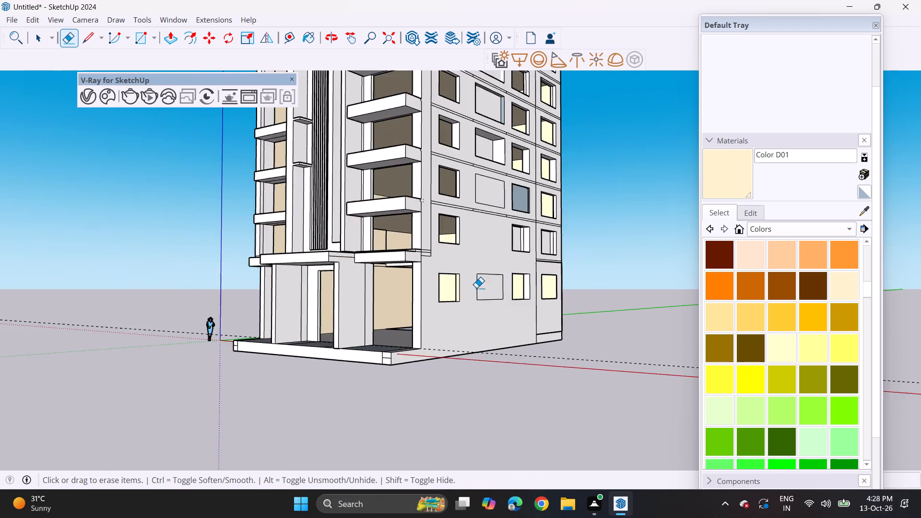
scroll(476, 289, down, 8)
middle_drag(465, 267, 489, 351)
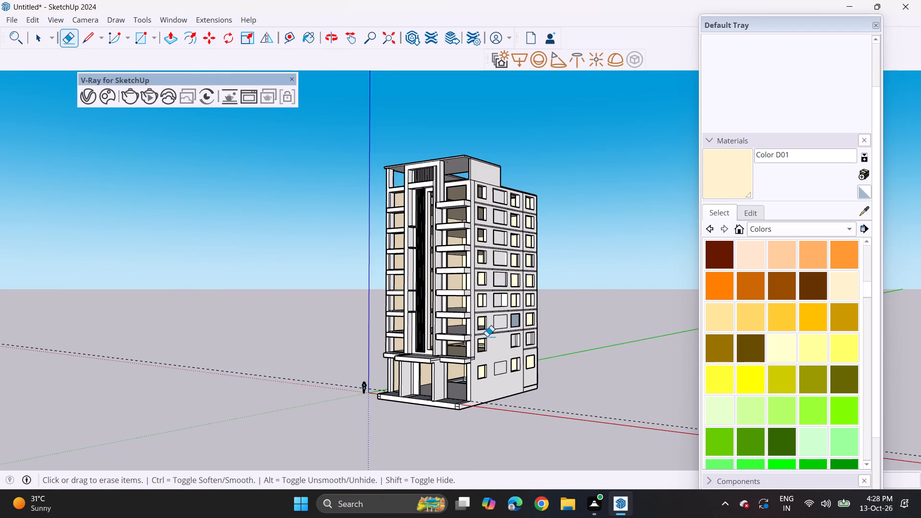
scroll(488, 337, up, 3)
scroll(484, 464, up, 4)
scroll(433, 437, up, 10)
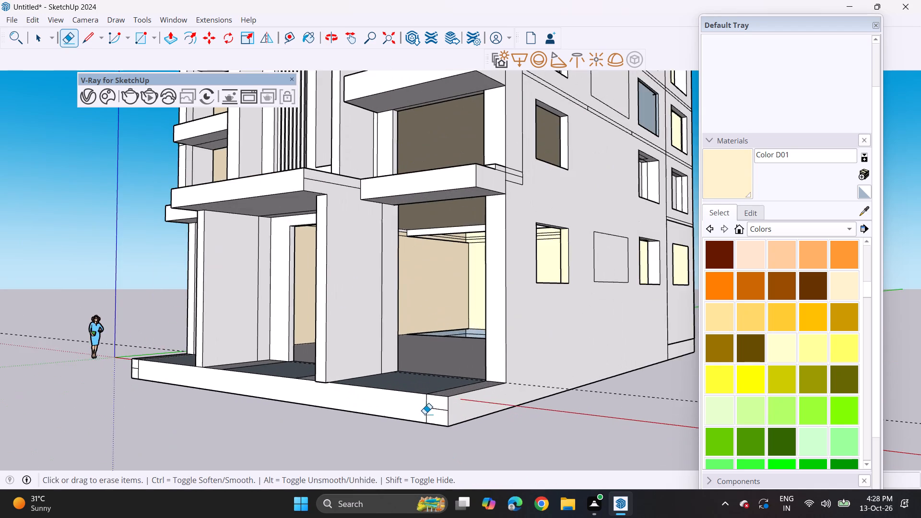
scroll(433, 410, up, 4)
drag(433, 405, 432, 419)
drag(426, 402, 422, 412)
scroll(386, 388, down, 3)
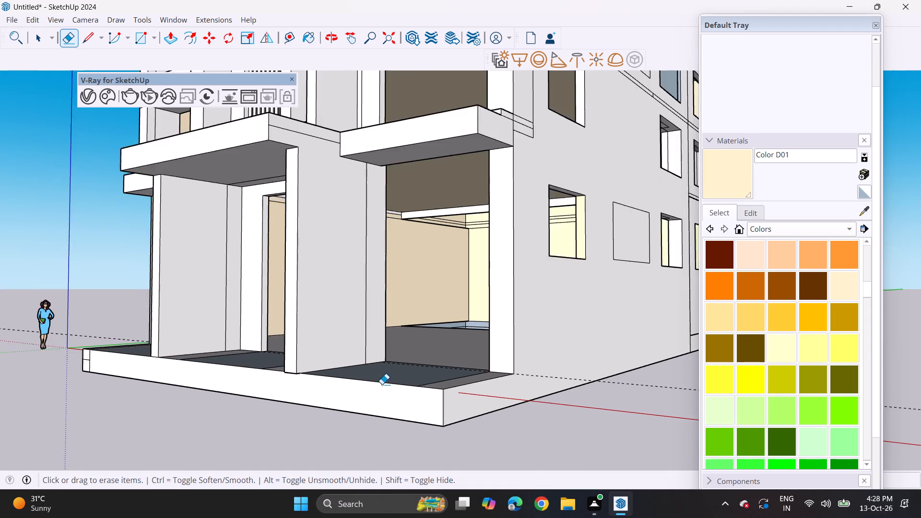
Erase the short dividing edges at the opposite end of the entrance platform's front face, nearest the origin.
scroll(382, 384, down, 3)
middle_drag(212, 370, 290, 383)
scroll(126, 383, up, 3)
scroll(181, 383, up, 6)
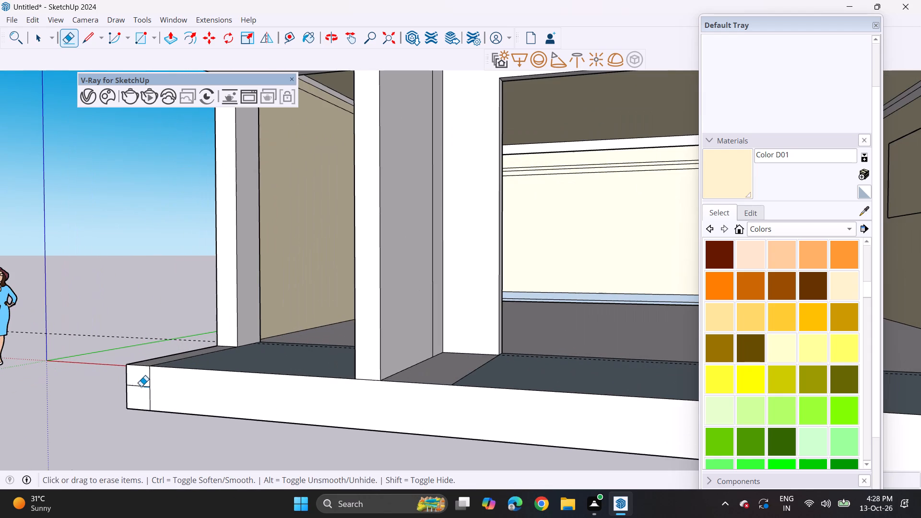
drag(141, 386, 140, 396)
drag(146, 390, 152, 388)
click(149, 381)
scroll(145, 379, down, 3)
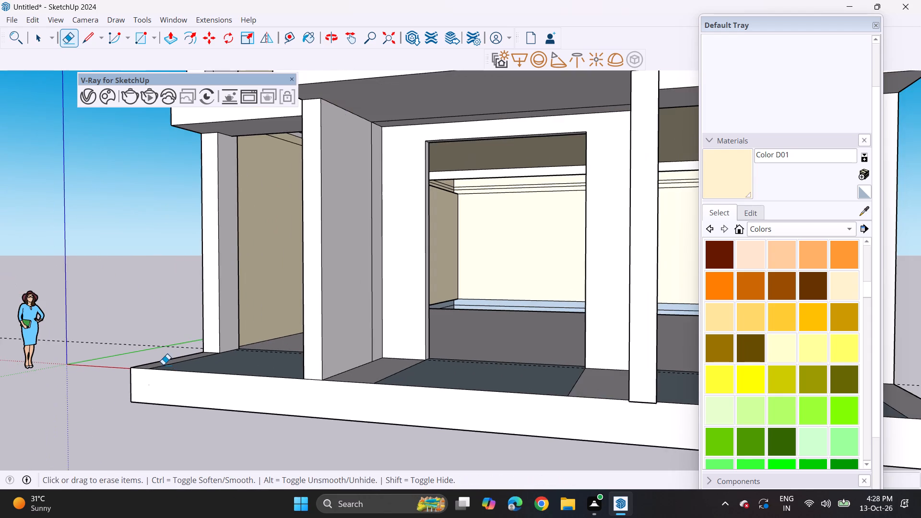
Push/Pull the recessed entrance floor panel nearest the origin level with the surrounding platform top.
middle_drag(163, 365, 222, 432)
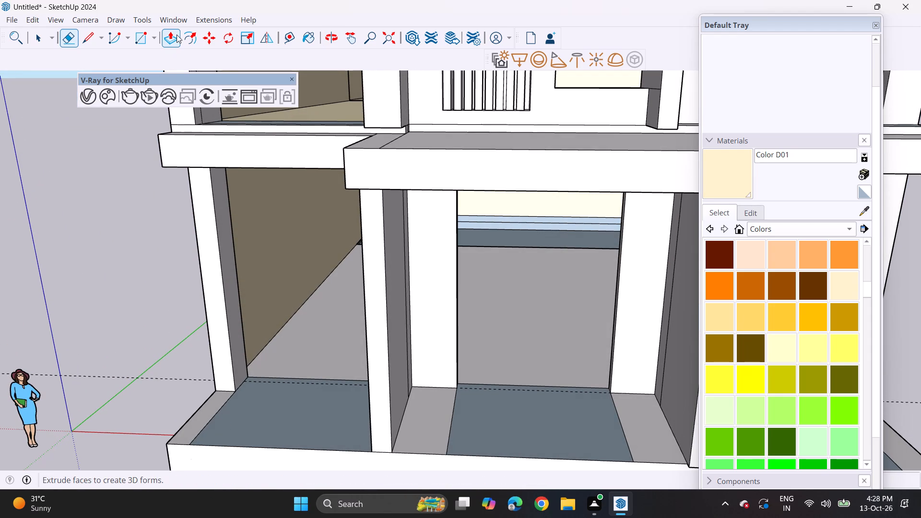
click(177, 35)
click(269, 421)
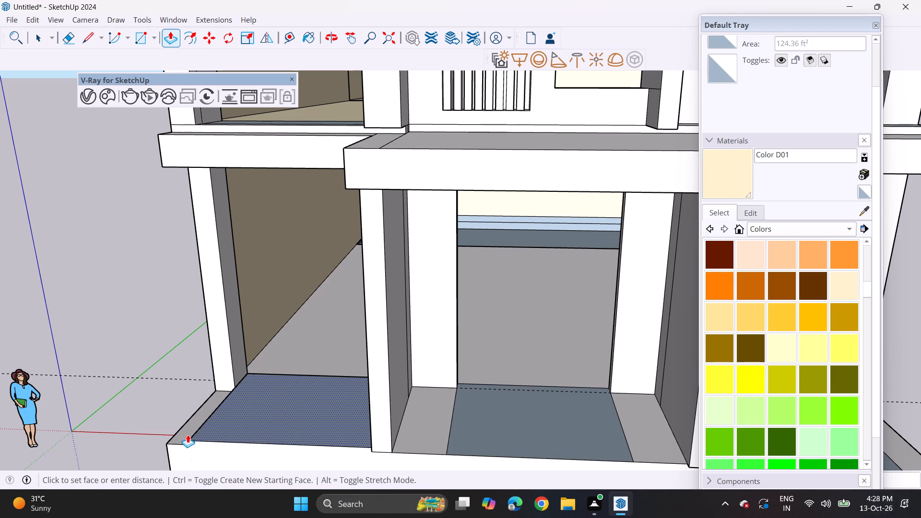
click(180, 442)
click(216, 431)
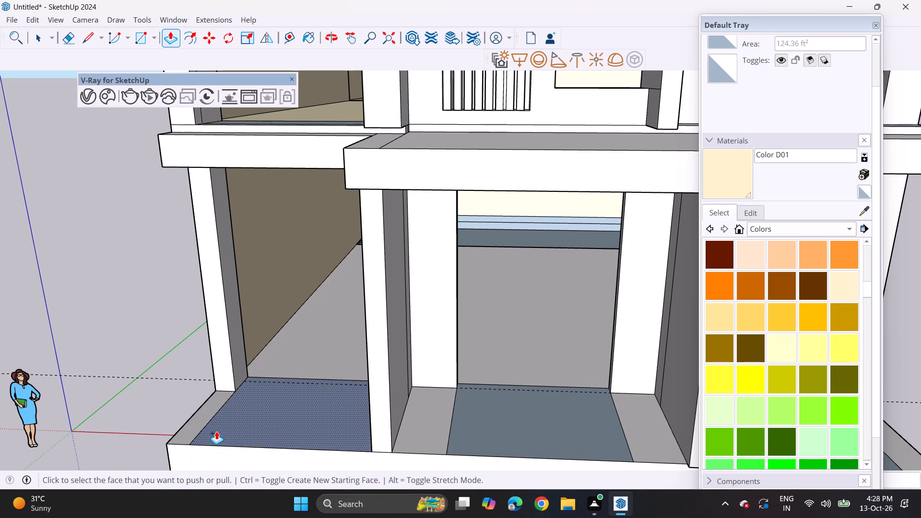
click(190, 439)
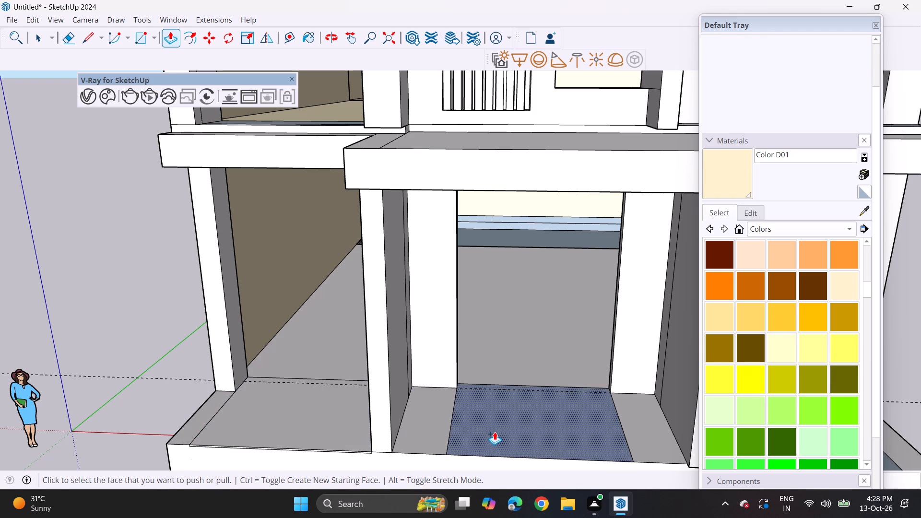
Repeat the same Push/Pull distance on the middle and far recessed floor panels of the entrance platform.
double_click(495, 432)
middle_drag(574, 418, 372, 416)
scroll(363, 416, down, 3)
middle_drag(406, 419, 362, 228)
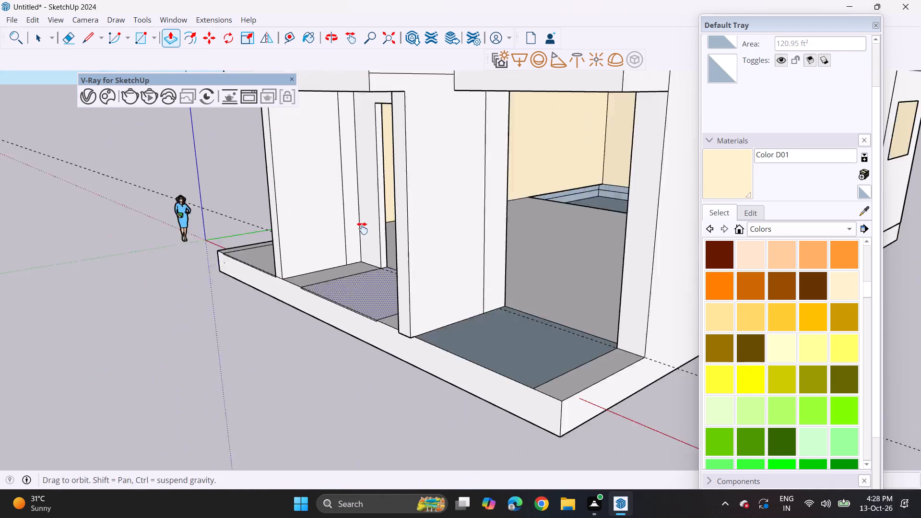
middle_drag(362, 228, 362, 225)
double_click(459, 257)
Examine the levelled entrance platform and the whole building from the front and corner.
middle_drag(433, 266, 572, 302)
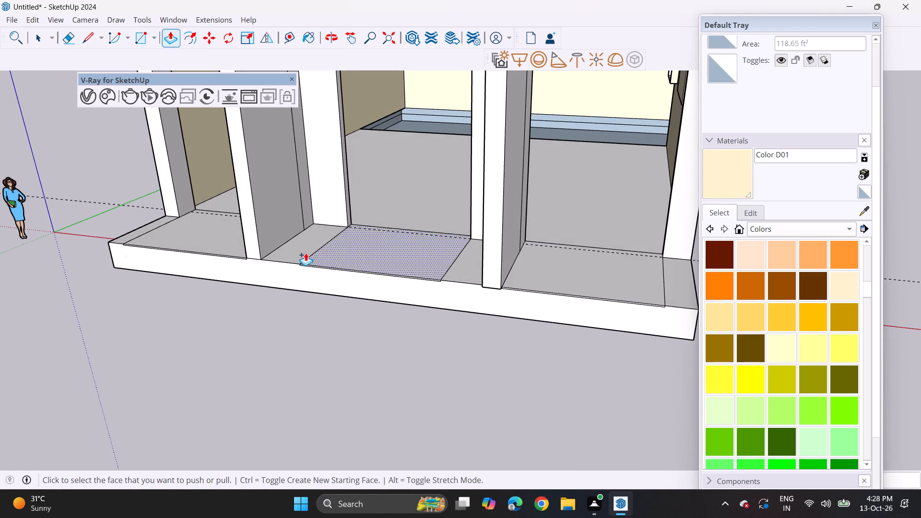
middle_drag(402, 255, 288, 244)
scroll(282, 209, down, 5)
shift+middle_drag(305, 232, 344, 322)
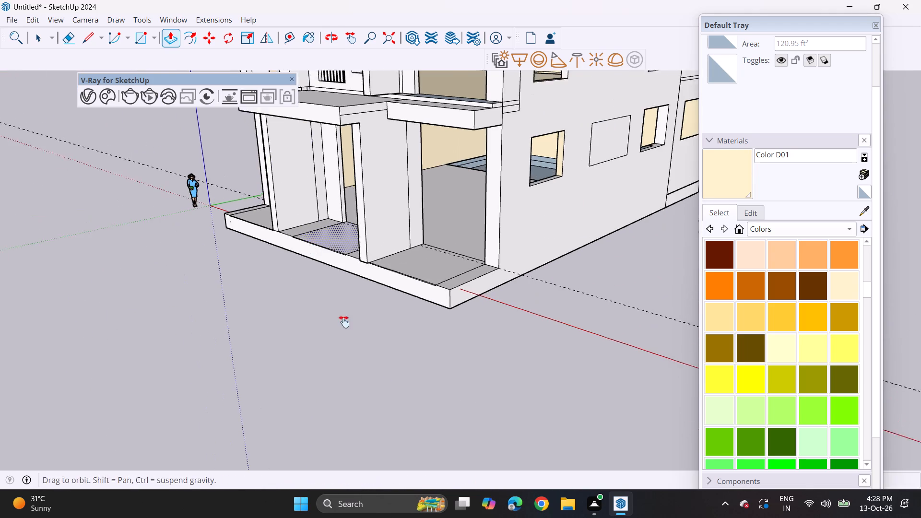
shift+middle_drag(344, 322, 351, 334)
middle_drag(365, 316, 348, 222)
scroll(364, 309, up, 1)
scroll(350, 220, down, 6)
shift+middle_drag(365, 223, 371, 339)
scroll(380, 294, down, 4)
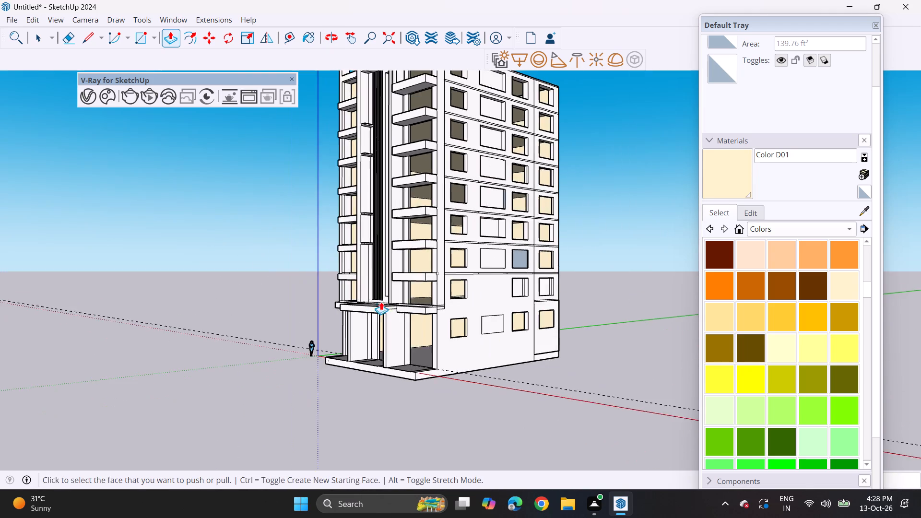
middle_drag(375, 299, 455, 285)
shift+middle_drag(432, 276, 427, 357)
scroll(416, 339, down, 2)
shift+middle_drag(416, 339, 411, 328)
shift+middle_drag(409, 330, 430, 345)
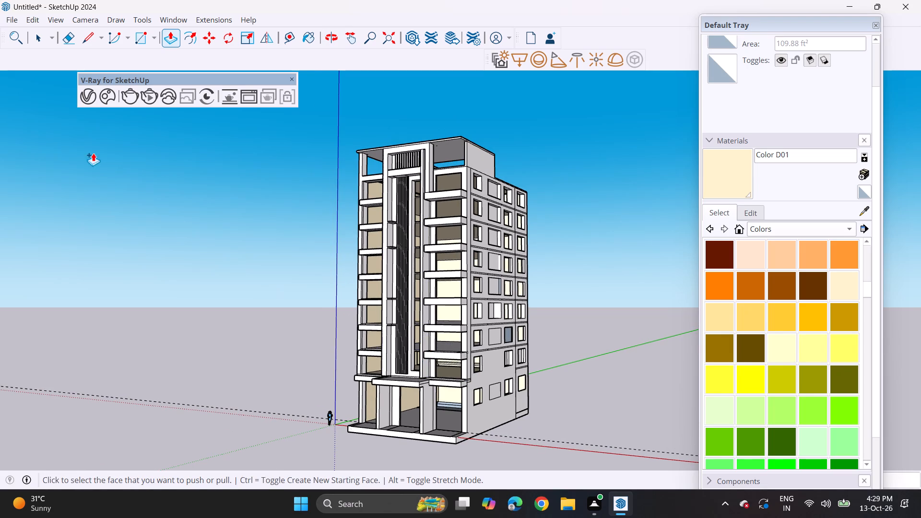
Browse the importable files in the VAMSHI INTERIOR folder for reference, and leave without importing anything.
click(13, 16)
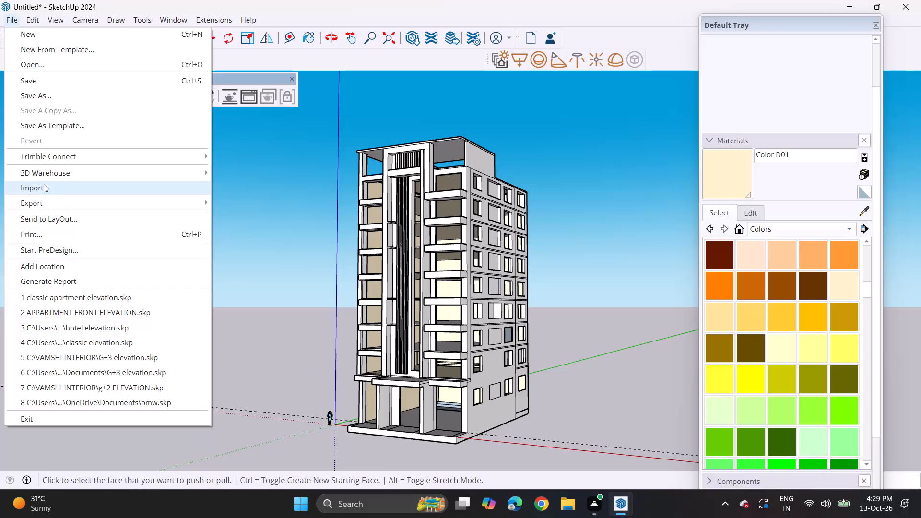
click(44, 184)
scroll(177, 157, down, 4)
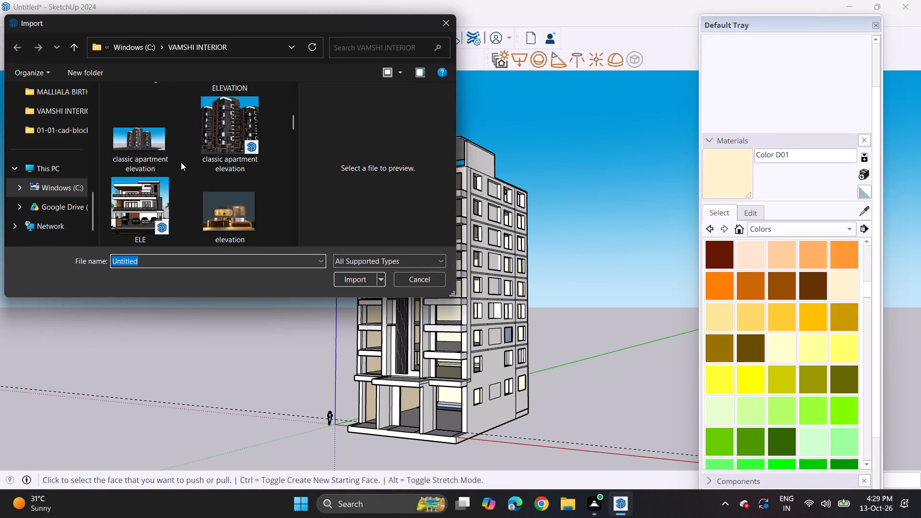
scroll(193, 161, down, 4)
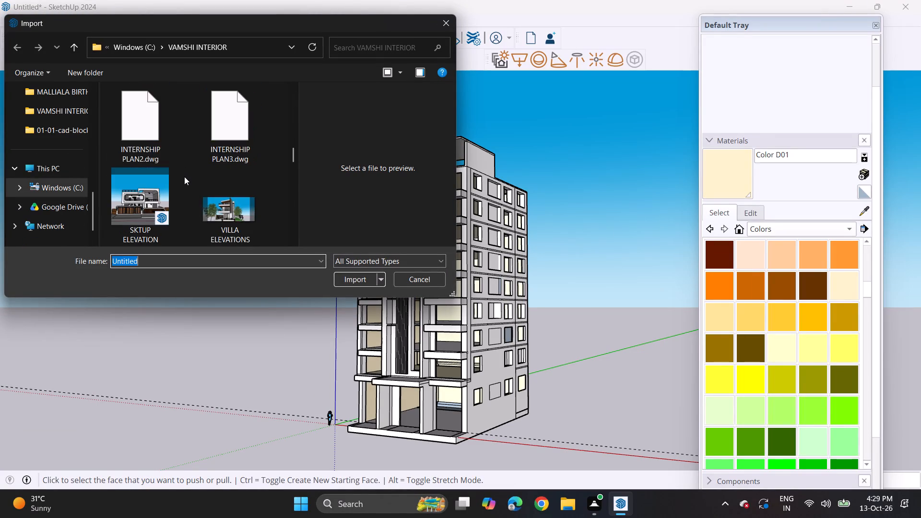
scroll(184, 177, down, 8)
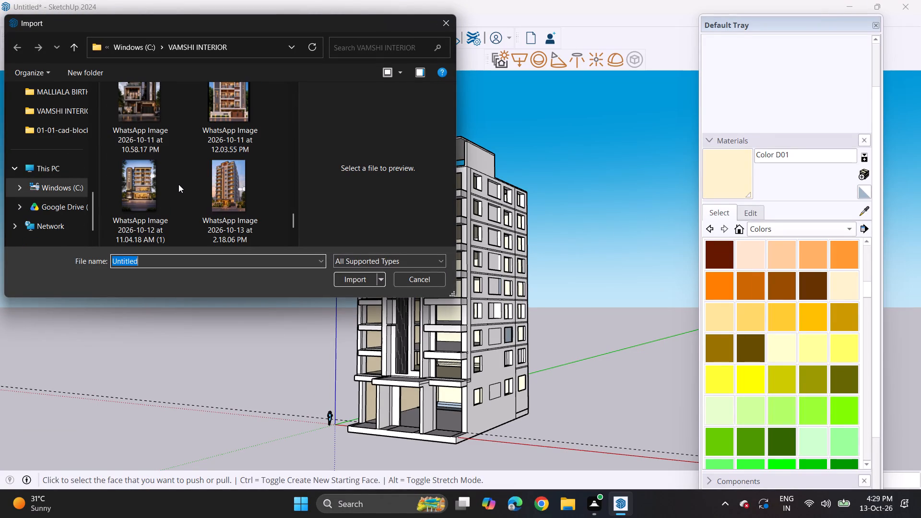
scroll(178, 184, down, 2)
scroll(178, 184, up, 10)
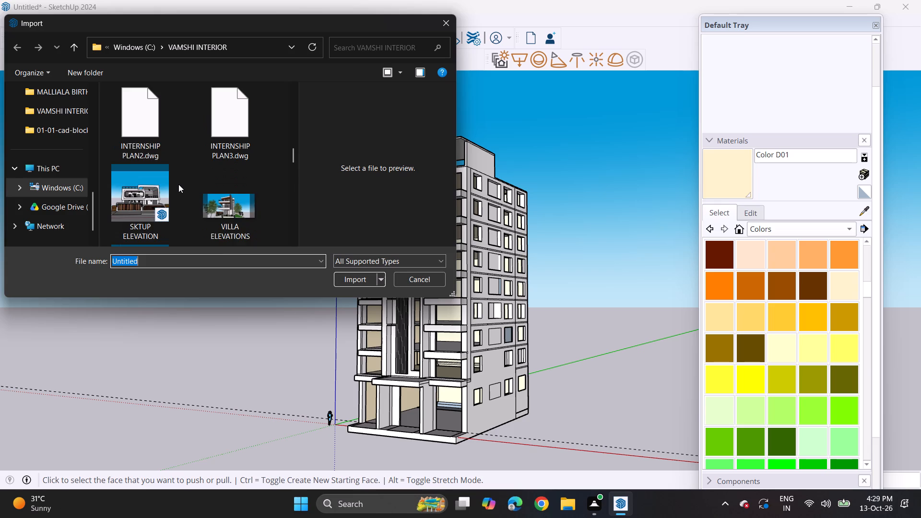
scroll(178, 184, up, 10)
scroll(227, 165, up, 4)
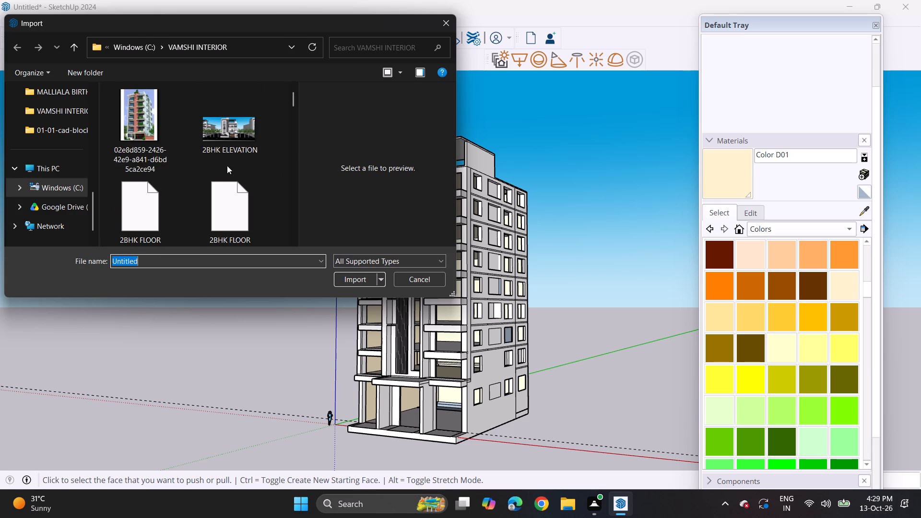
click(176, 373)
click(417, 280)
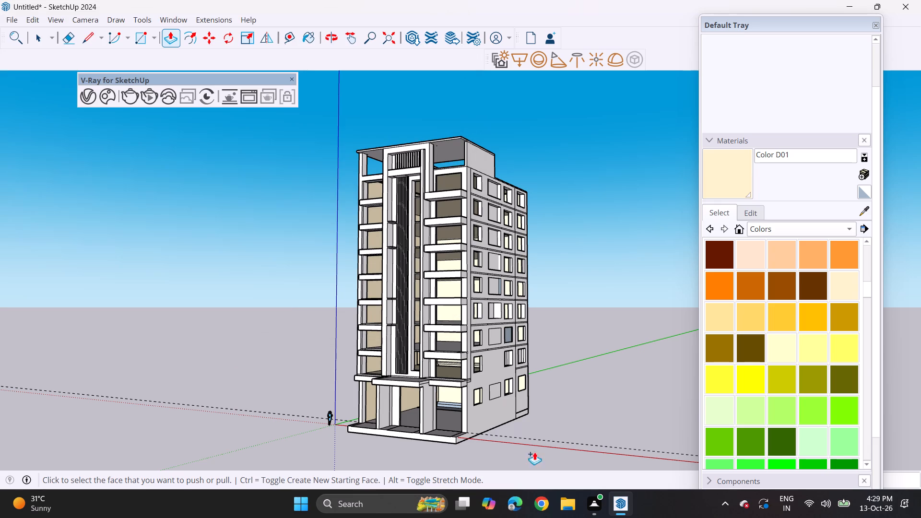
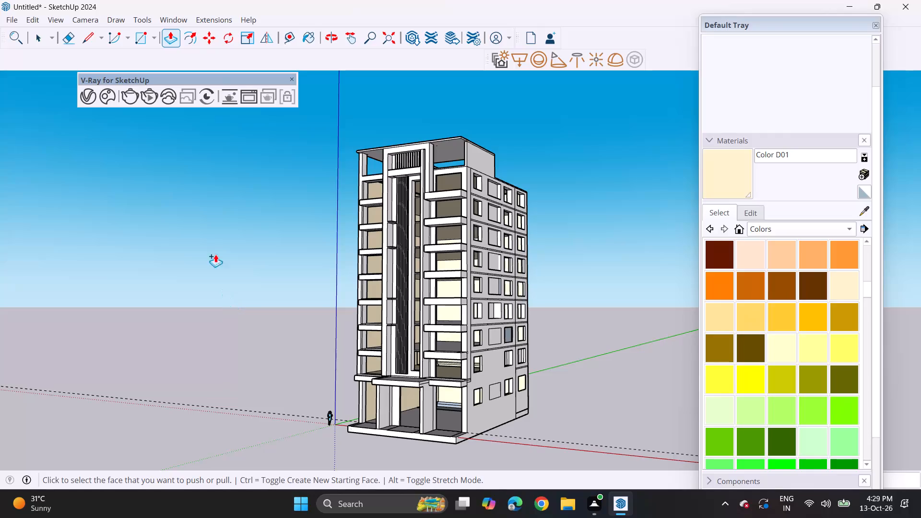
Import the Scandinavian Door with glass wall and transom window from Downloads and place it on the ground beside the building.
click(13, 25)
click(40, 186)
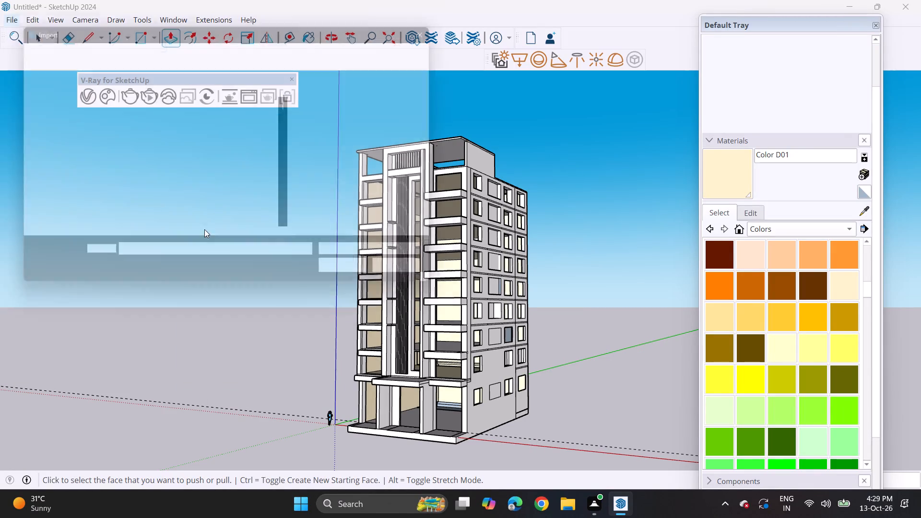
scroll(221, 194, down, 14)
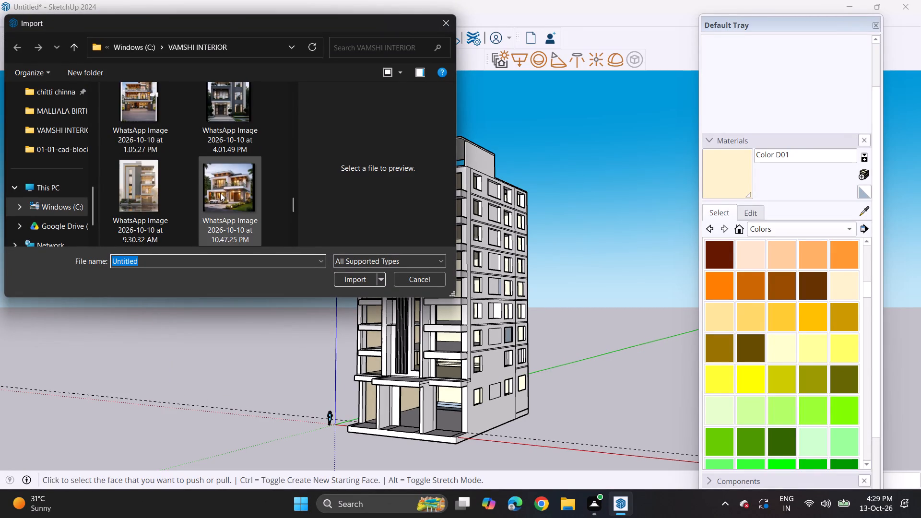
scroll(220, 193, down, 6)
scroll(58, 141, up, 2)
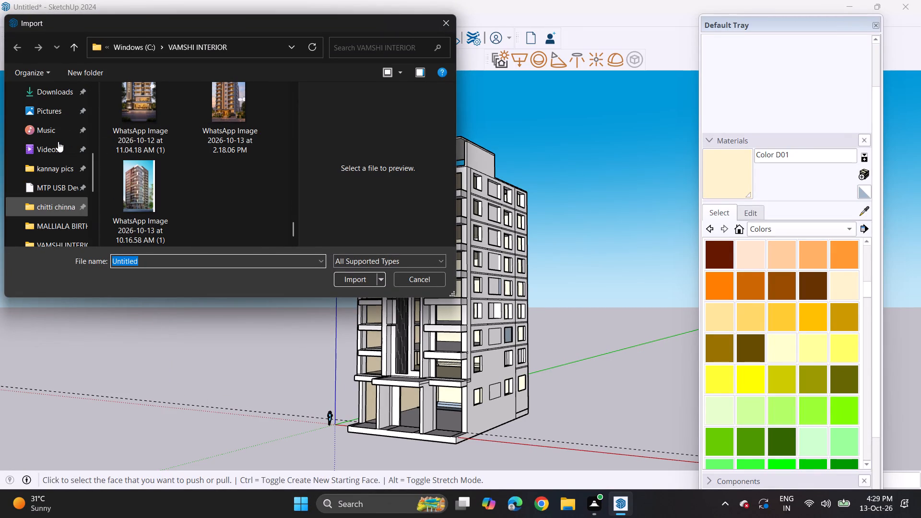
scroll(58, 141, down, 2)
scroll(58, 141, up, 2)
click(64, 94)
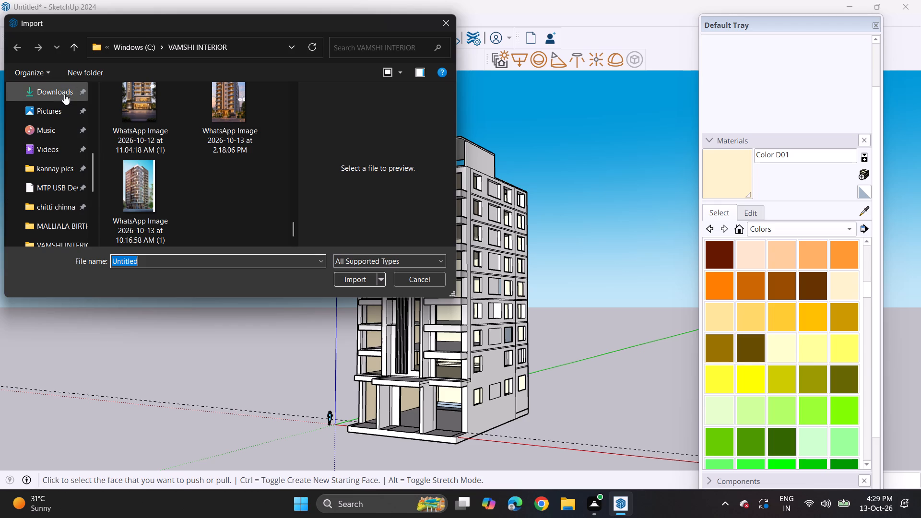
scroll(192, 127, down, 4)
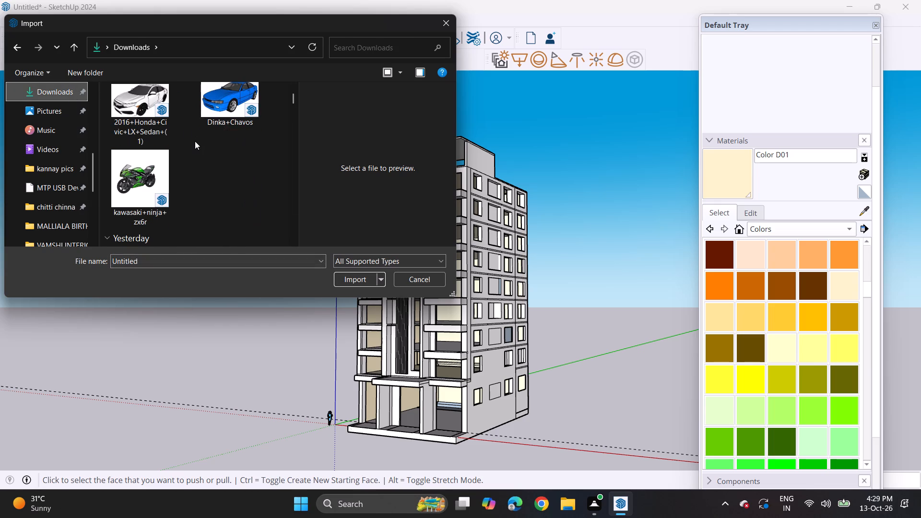
scroll(195, 141, down, 5)
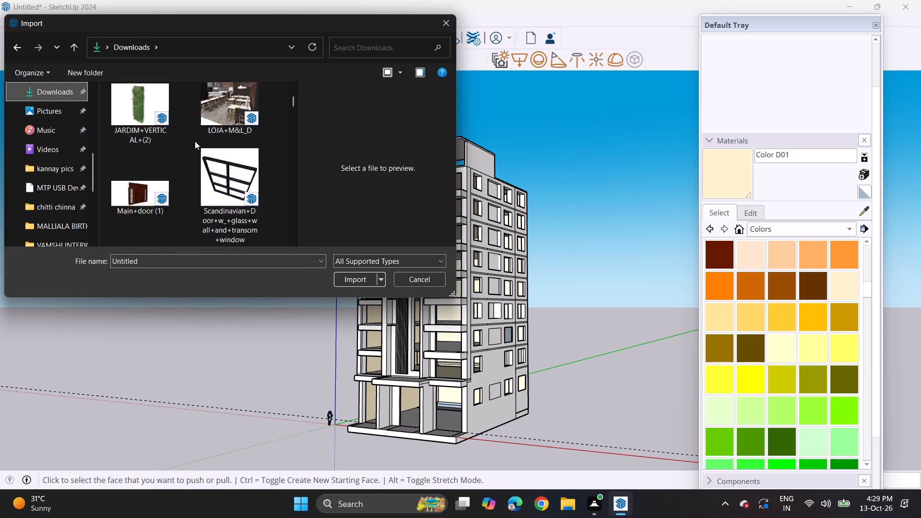
scroll(195, 141, down, 1)
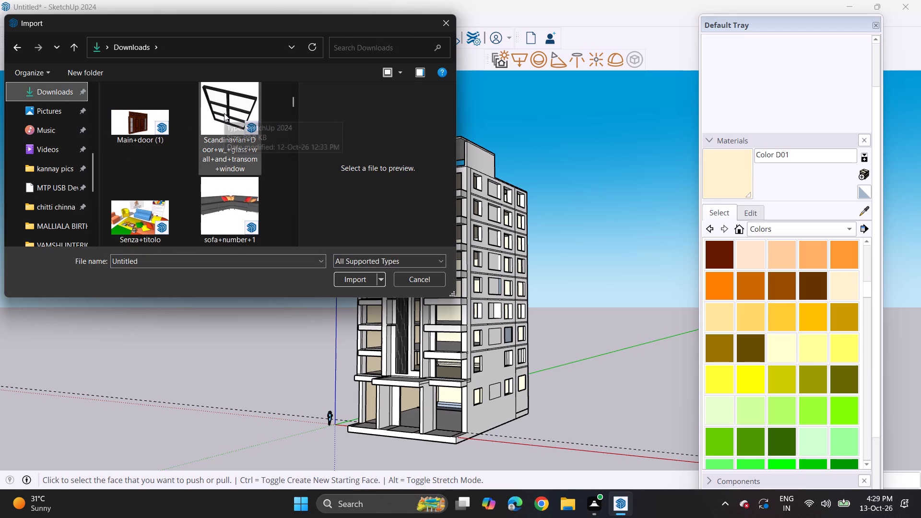
click(224, 113)
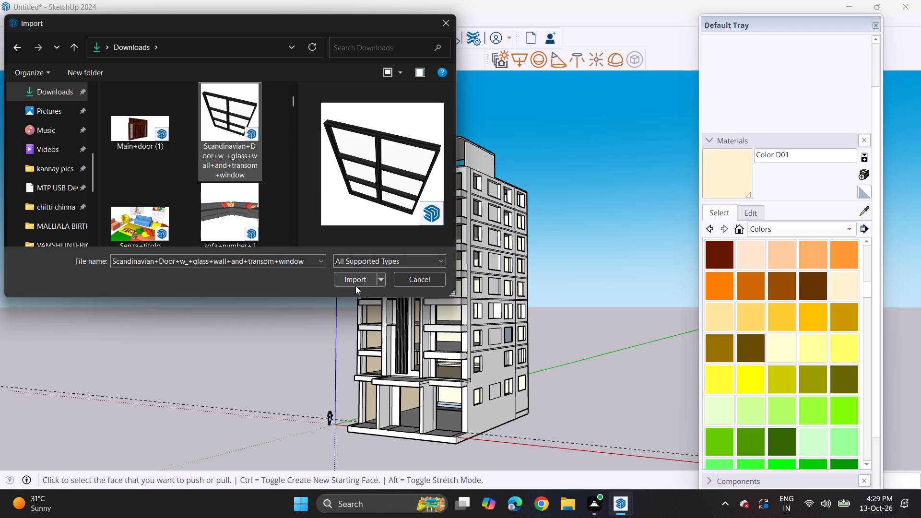
click(354, 279)
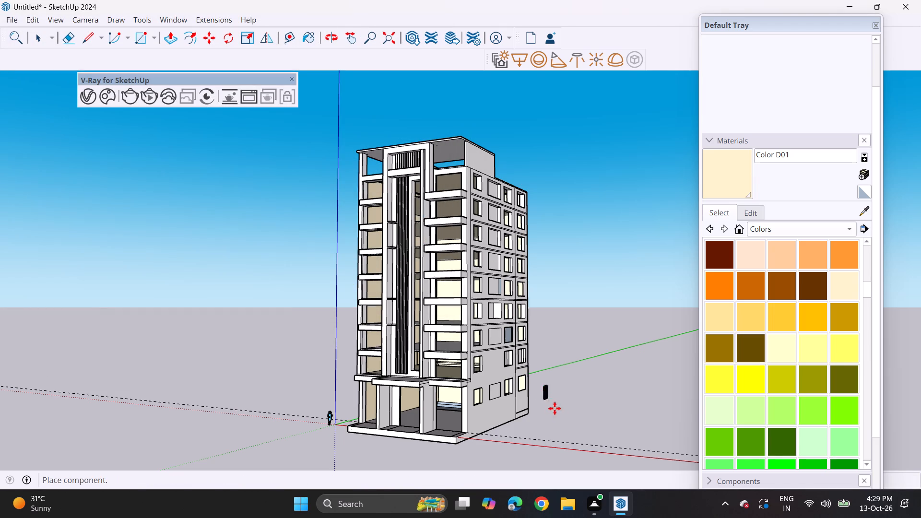
click(571, 419)
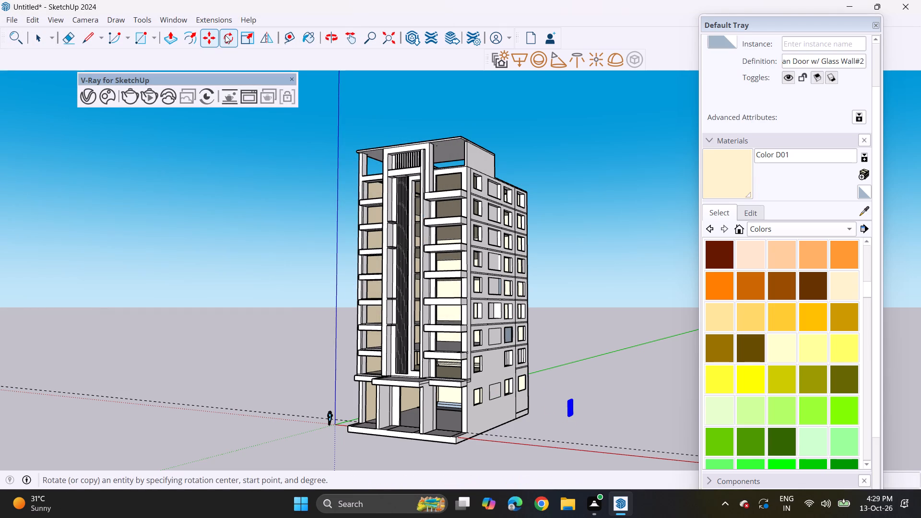
Rotate the imported glazed door on the ground plane so that it lies parallel to the building's front facade.
click(225, 35)
middle_drag(596, 369, 587, 436)
click(580, 429)
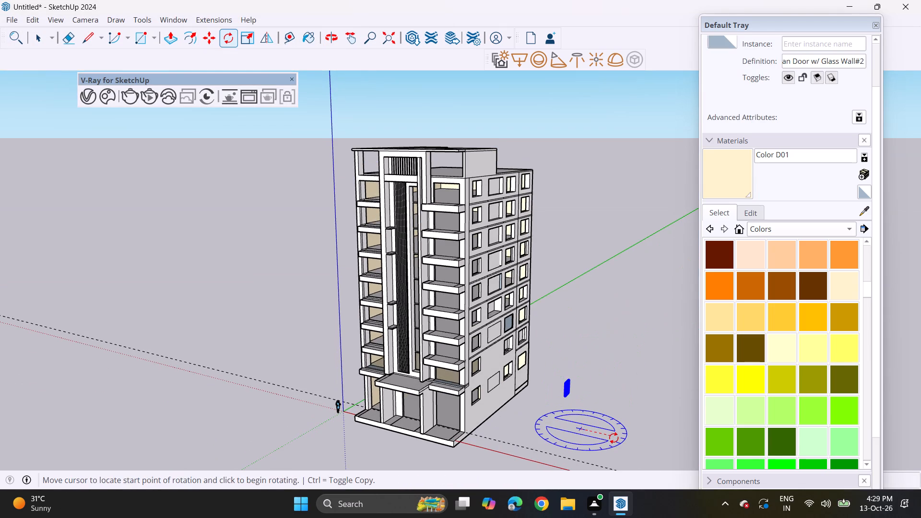
click(614, 438)
click(569, 446)
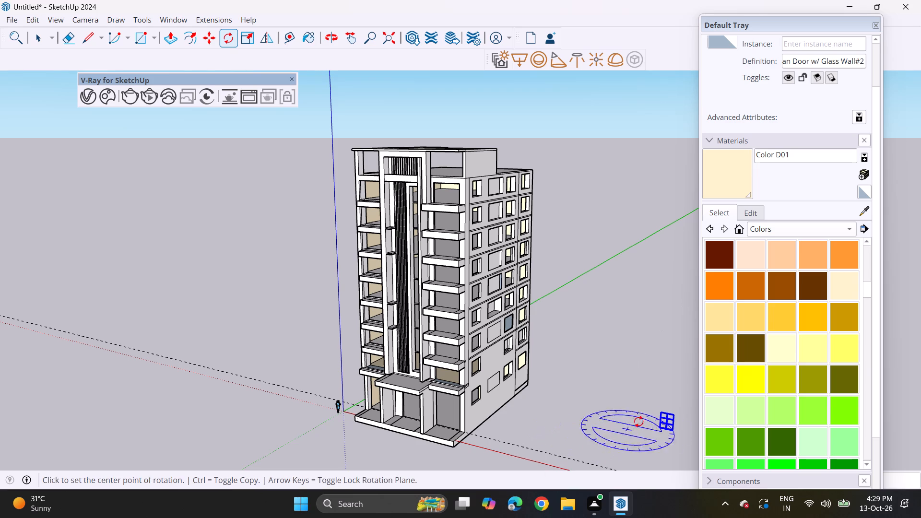
Move the glazed door into the top of the tall central facade opening beside the louvres, aligning its upper corner with the opening's corner.
click(209, 46)
click(673, 412)
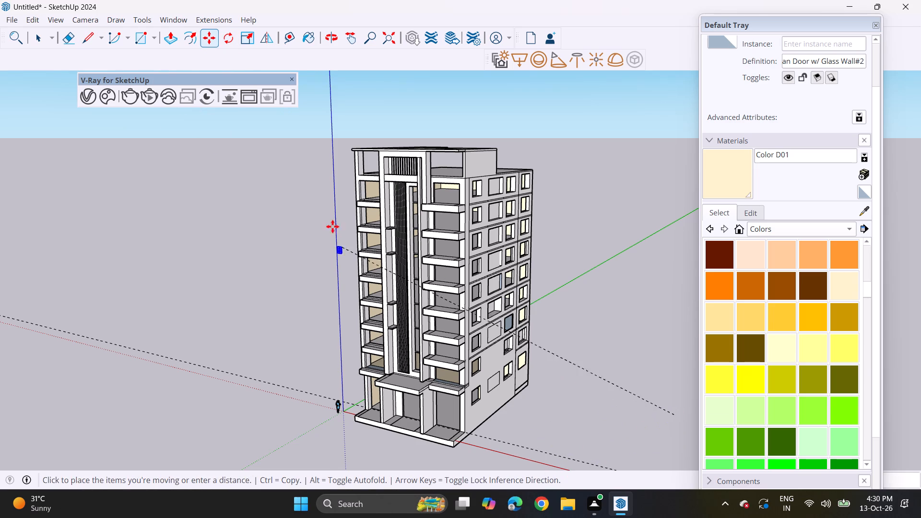
middle_drag(334, 204, 476, 197)
scroll(481, 194, up, 8)
scroll(413, 181, up, 4)
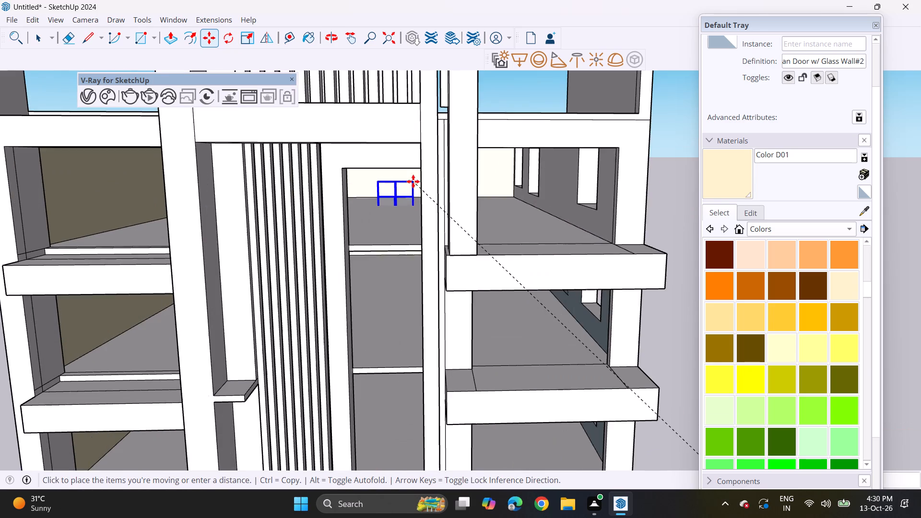
middle_drag(413, 181, 453, 167)
scroll(413, 181, up, 1)
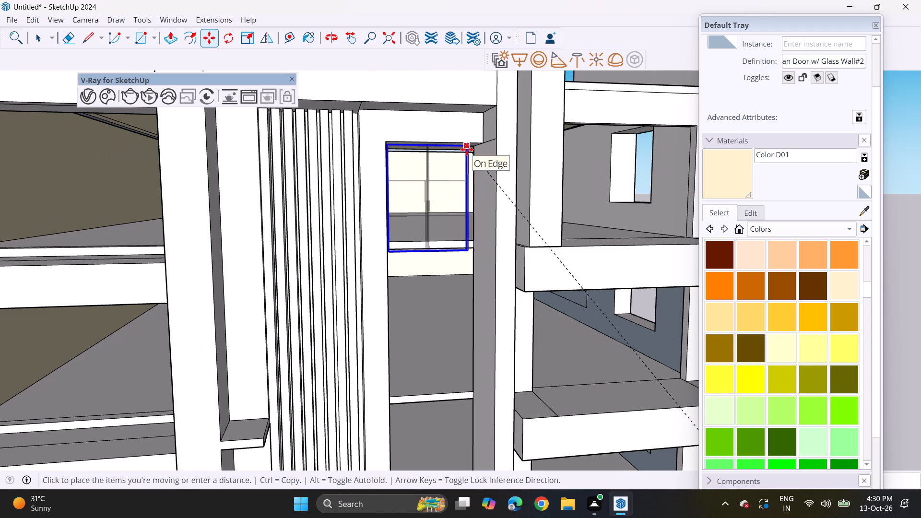
click(467, 149)
click(389, 145)
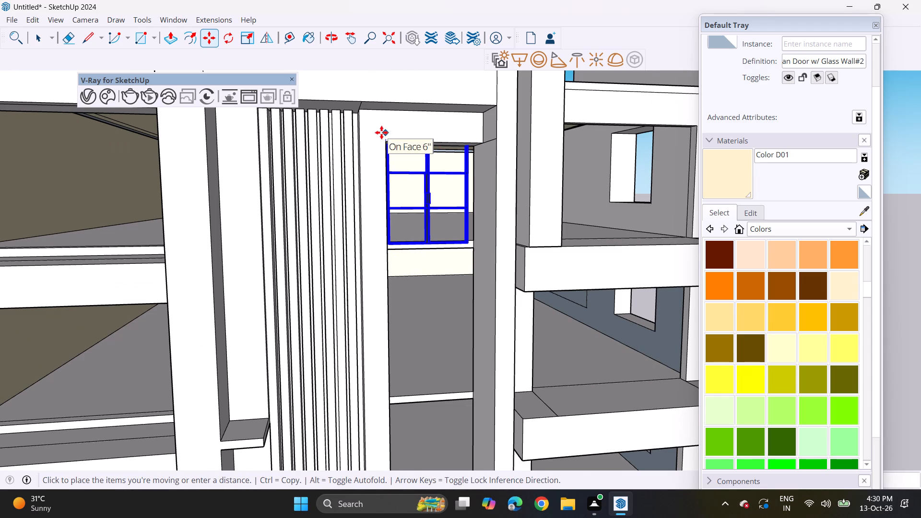
click(381, 132)
scroll(382, 141, up, 4)
click(389, 133)
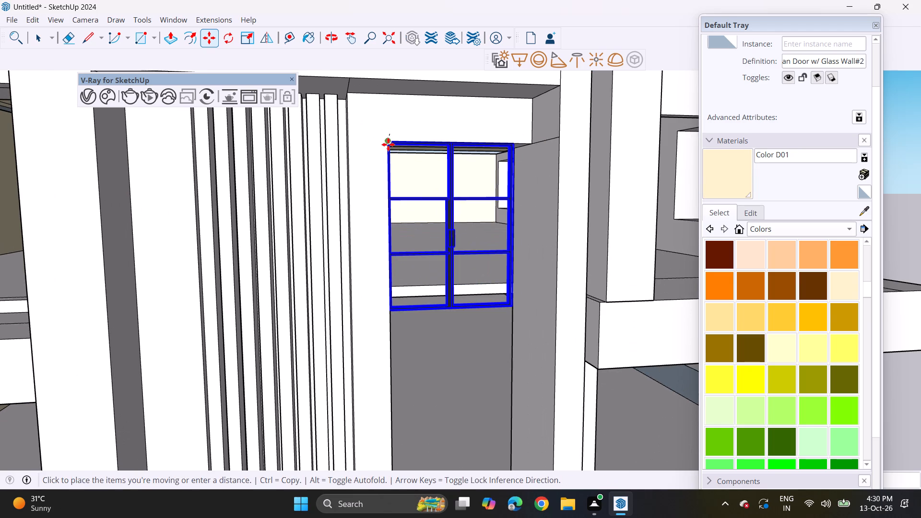
click(388, 144)
Scale the glazed door sideways so its width fills the tall opening up to the adjoining pillar.
middle_drag(426, 192, 344, 192)
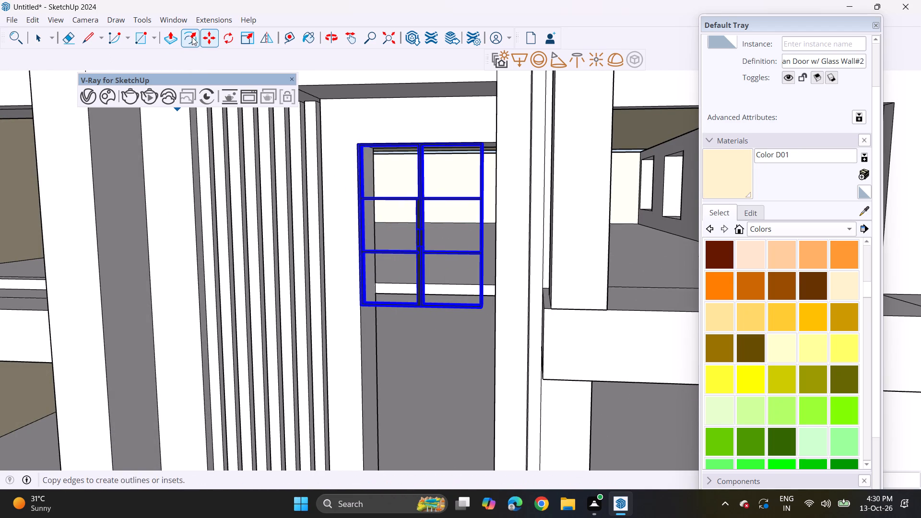
drag(247, 42, 255, 52)
middle_drag(411, 218, 469, 234)
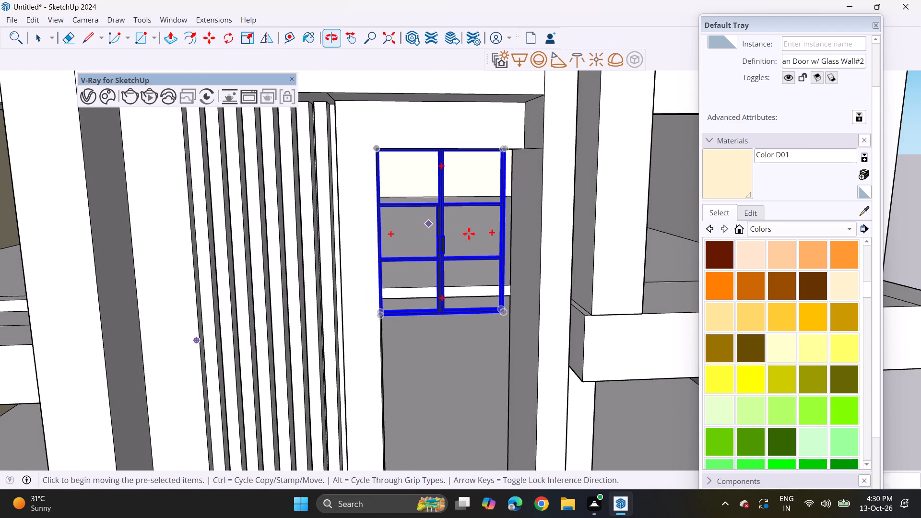
key(space)
click(453, 249)
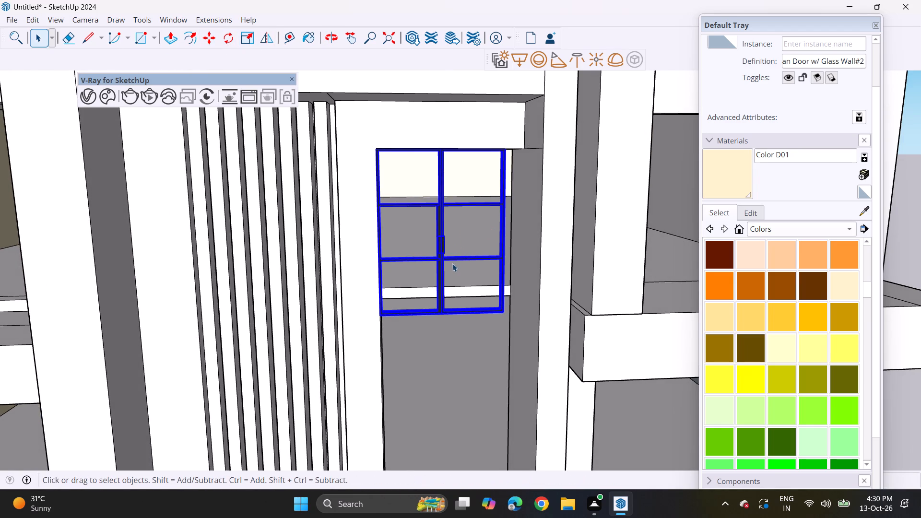
click(453, 265)
click(248, 37)
middle_drag(508, 299, 516, 304)
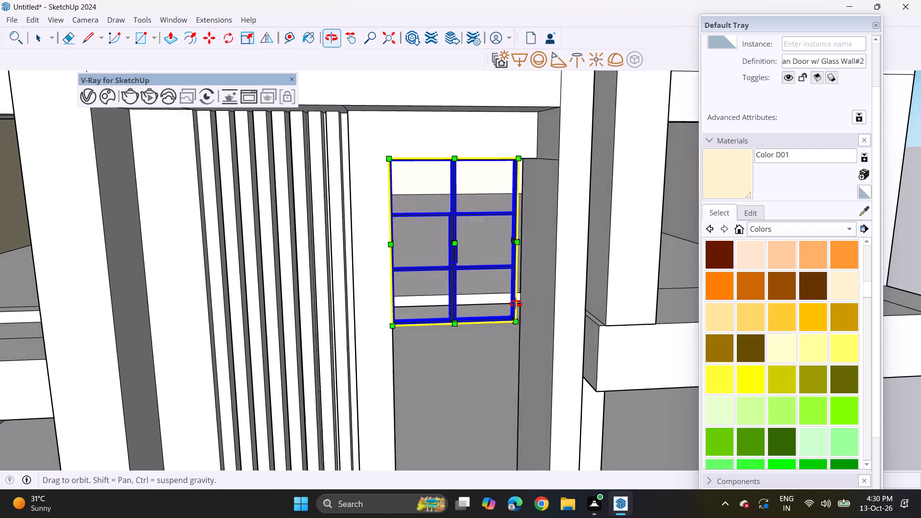
middle_drag(516, 304, 524, 307)
middle_drag(536, 271, 578, 296)
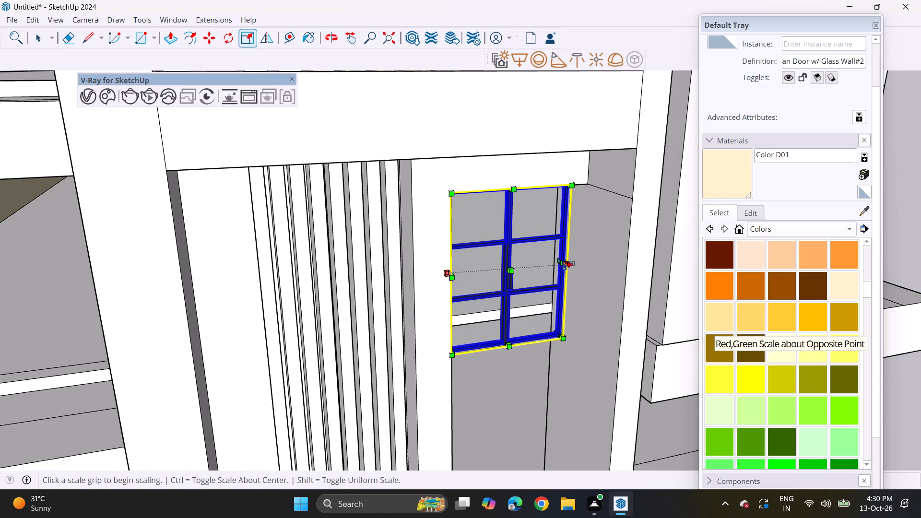
click(559, 260)
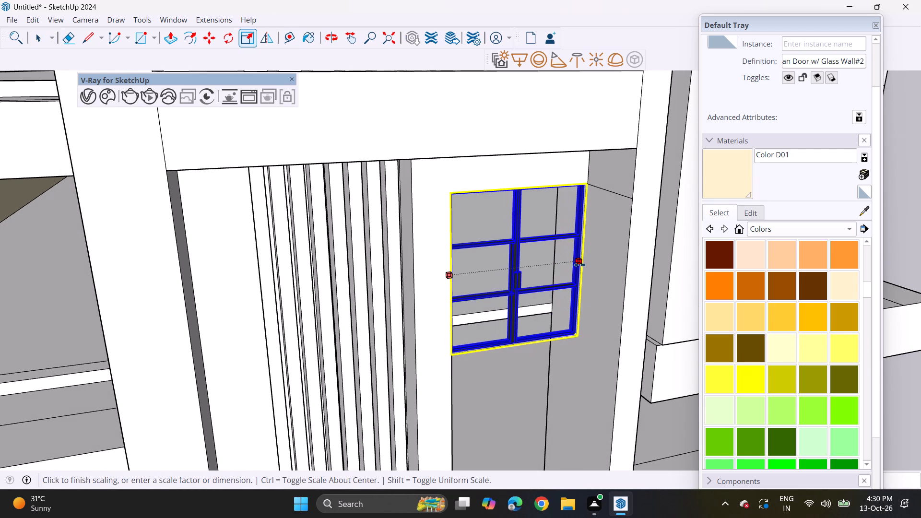
click(581, 265)
Scale the glazed door downward from its bottom edge to cover roughly the upper half of the tall opening.
middle_drag(565, 312, 510, 147)
scroll(496, 341, up, 3)
click(489, 232)
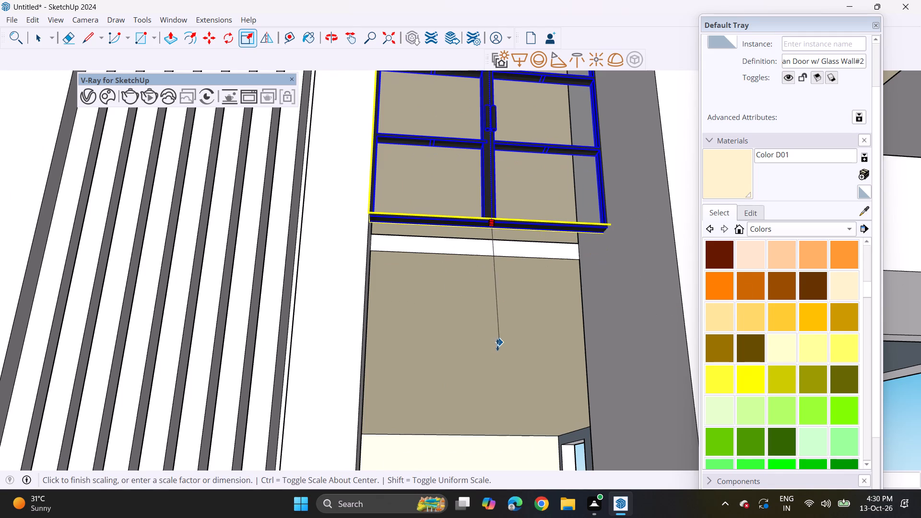
scroll(493, 321, down, 13)
shift+middle_drag(497, 369, 445, 175)
shift+scroll(497, 369, up, 1)
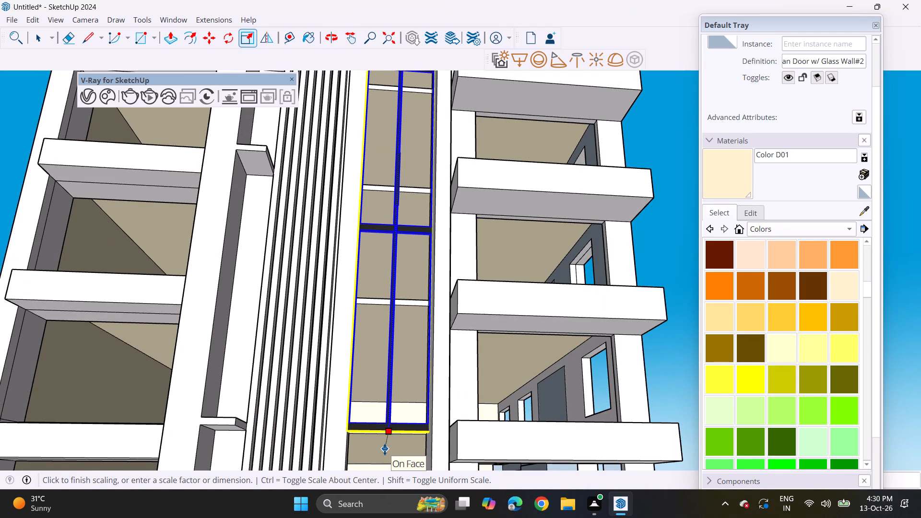
scroll(385, 449, down, 4)
shift+middle_drag(385, 449, 389, 301)
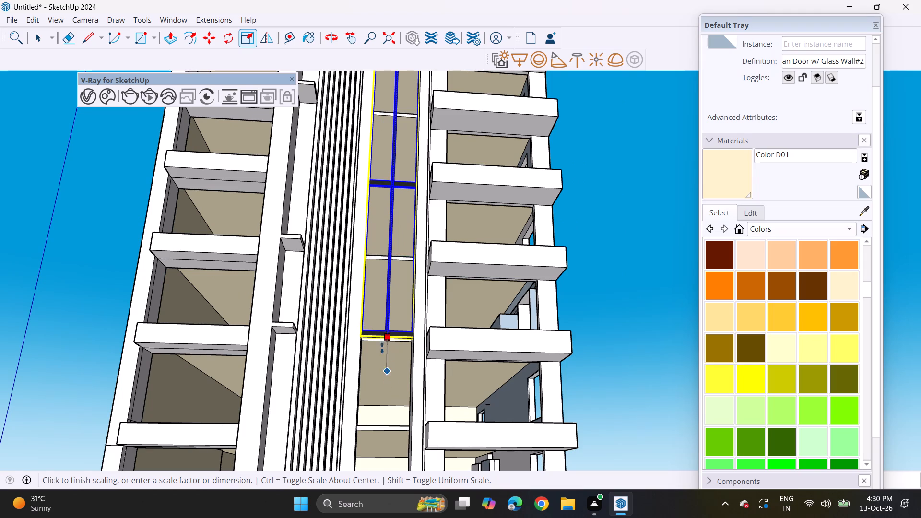
click(387, 183)
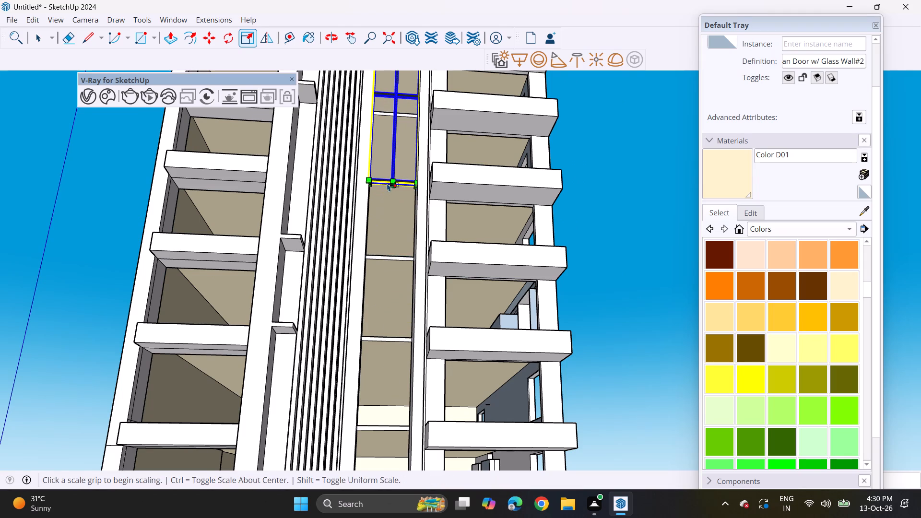
Copy the stretched glazed panel directly below itself, with the copy's top corner meeting the original's bottom corner, to fill the lower opening.
middle_drag(387, 183, 383, 328)
scroll(372, 303, down, 6)
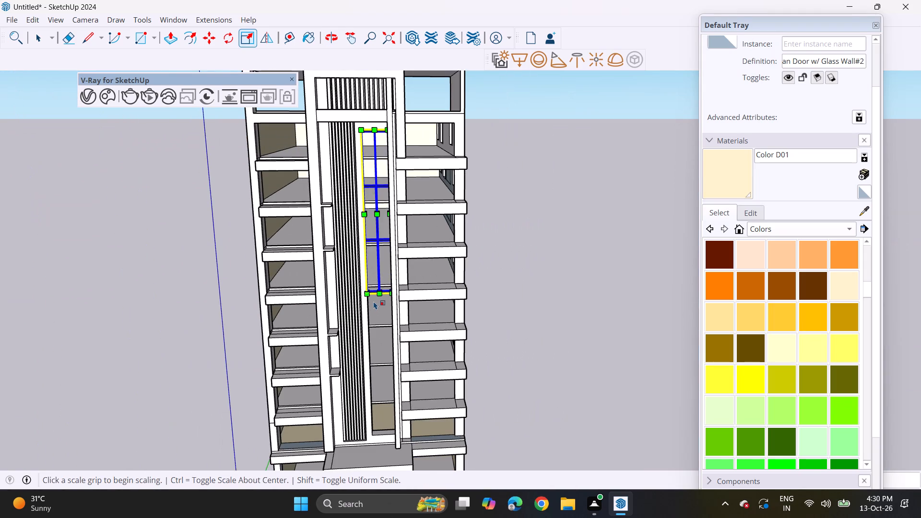
shift+middle_drag(374, 293, 374, 261)
key(space)
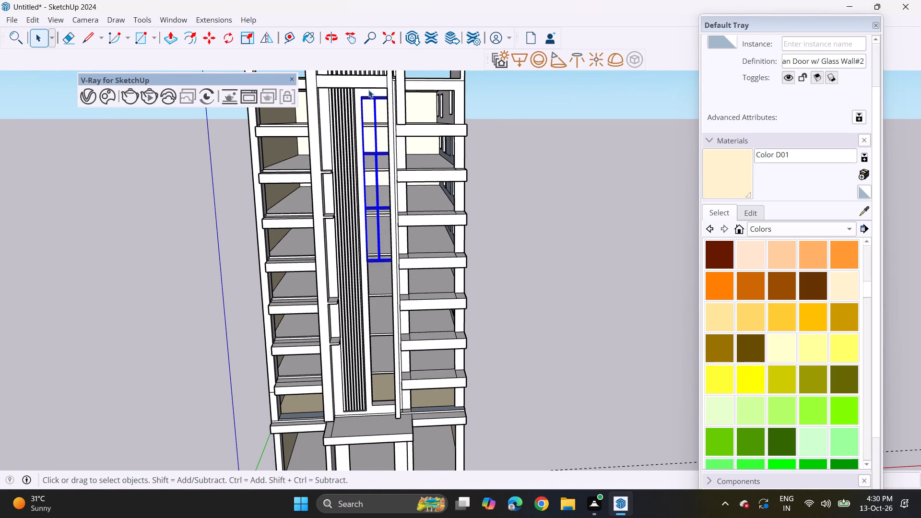
text(,M)
click(363, 96)
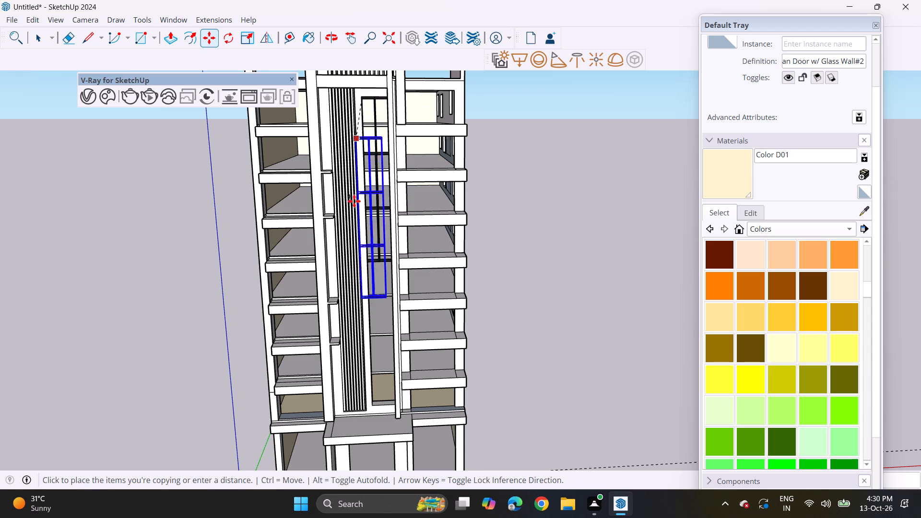
shift+middle_drag(356, 293, 360, 218)
scroll(369, 197, up, 8)
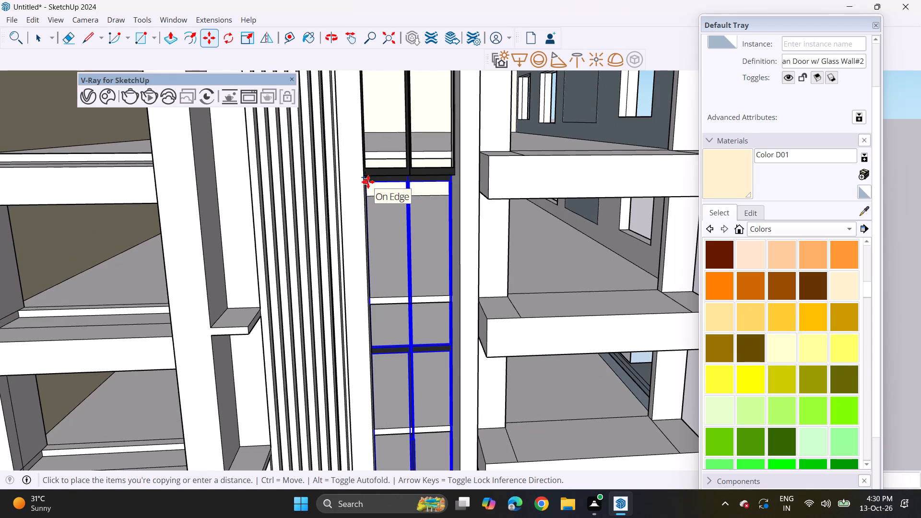
click(370, 182)
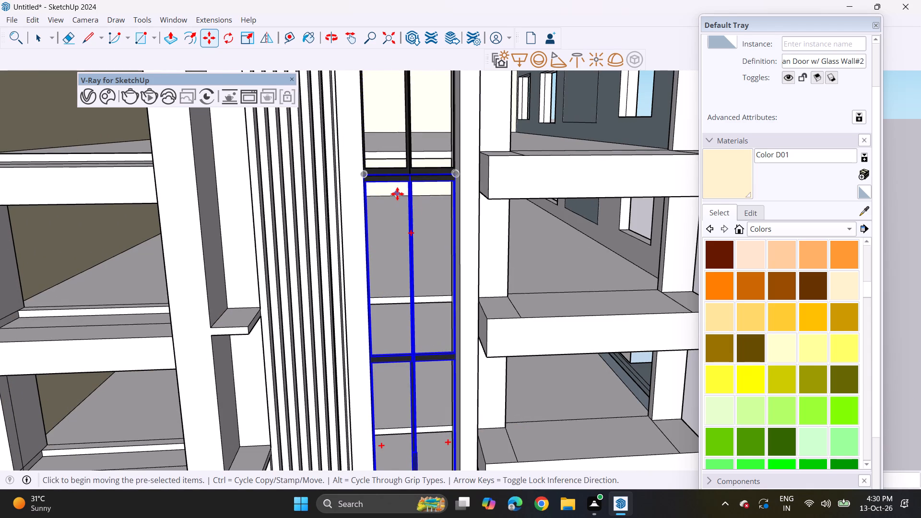
scroll(397, 194, down, 10)
key(space)
click(579, 213)
Open the lower glazed panel in the tall central opening for editing and bring up the Glass and Mirrors material collection.
middle_drag(527, 233, 456, 201)
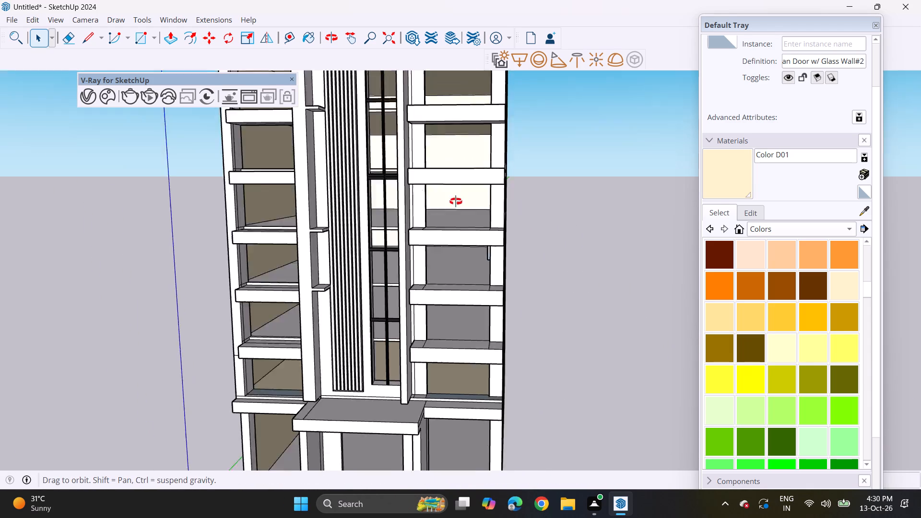
middle_drag(456, 201, 393, 195)
scroll(363, 213, down, 3)
middle_drag(513, 290, 528, 290)
middle_drag(369, 318, 475, 318)
scroll(443, 327, up, 4)
scroll(393, 309, up, 4)
click(360, 271)
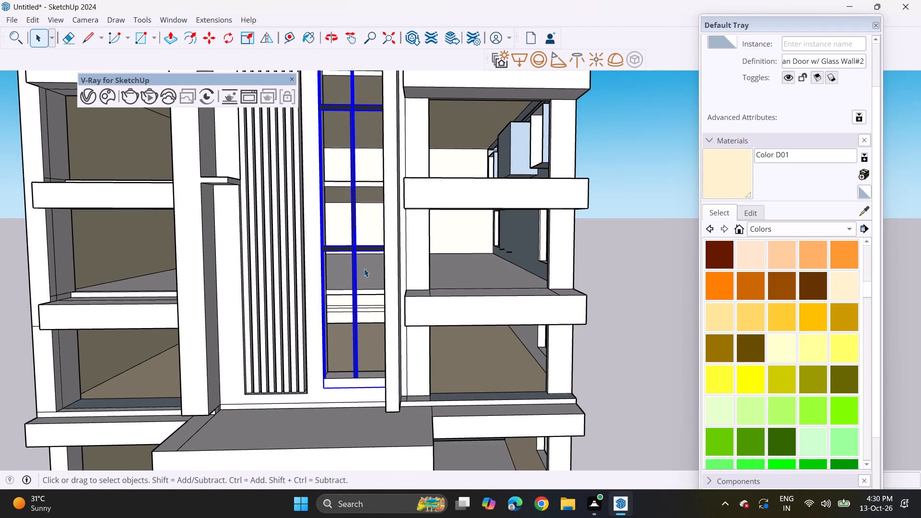
right_click(364, 269)
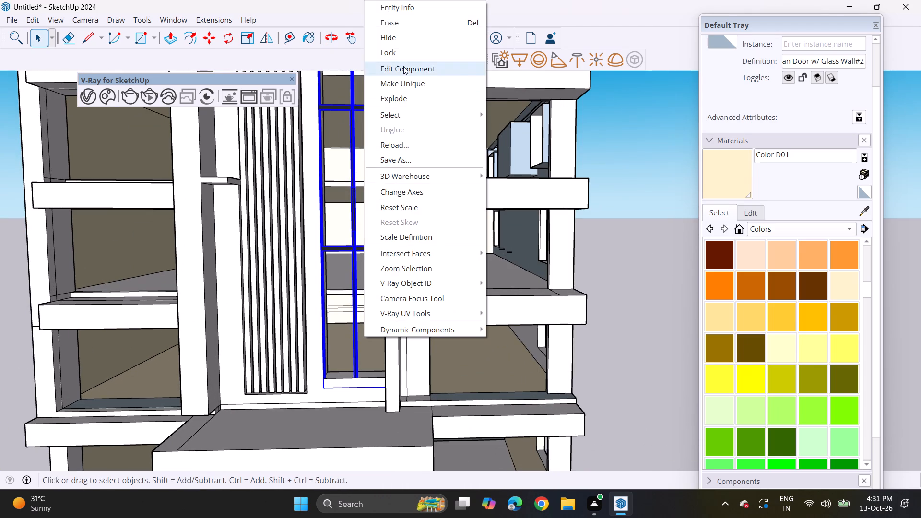
click(403, 66)
scroll(769, 336, down, 5)
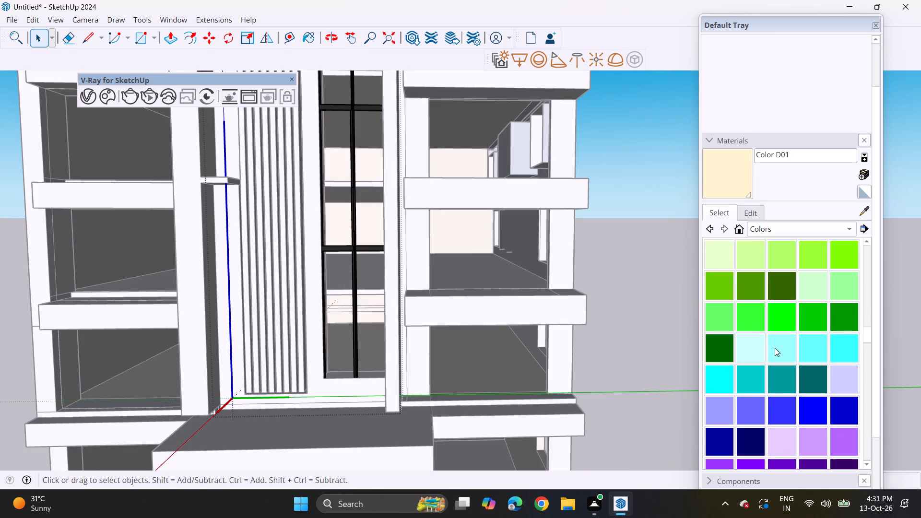
scroll(775, 348, down, 1)
click(788, 228)
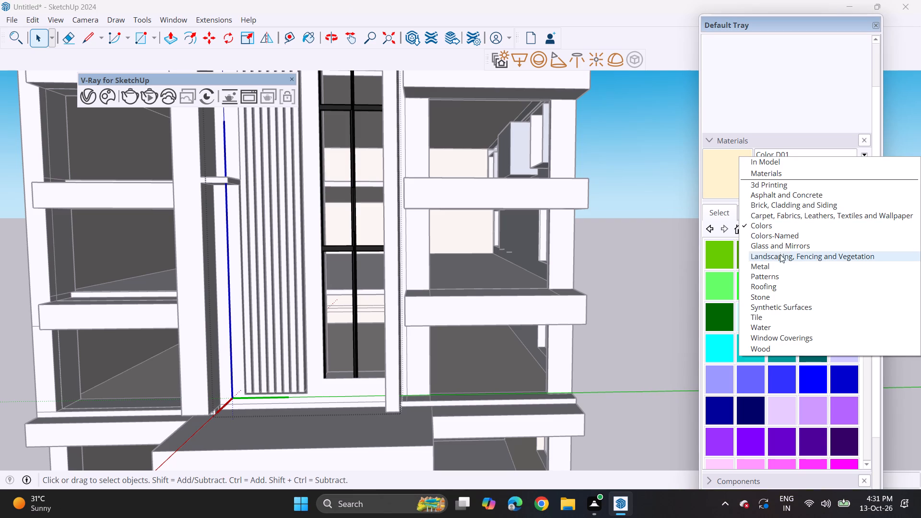
click(779, 248)
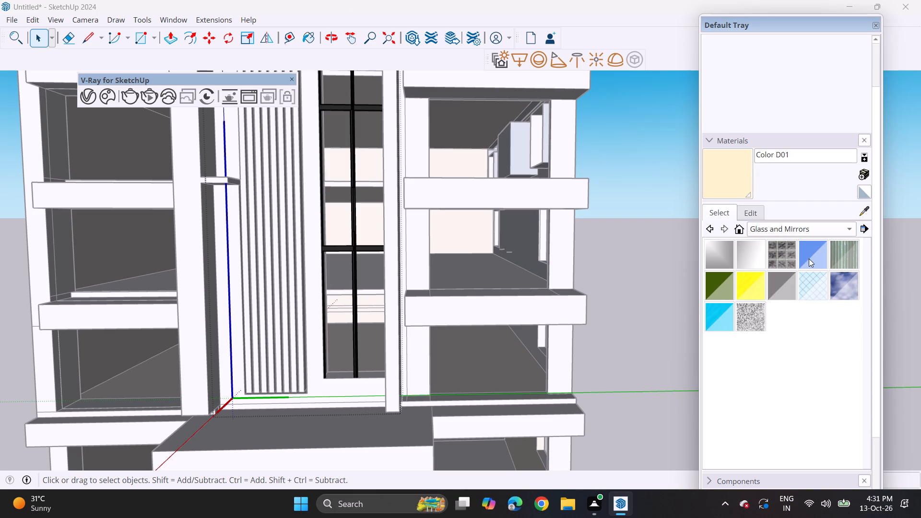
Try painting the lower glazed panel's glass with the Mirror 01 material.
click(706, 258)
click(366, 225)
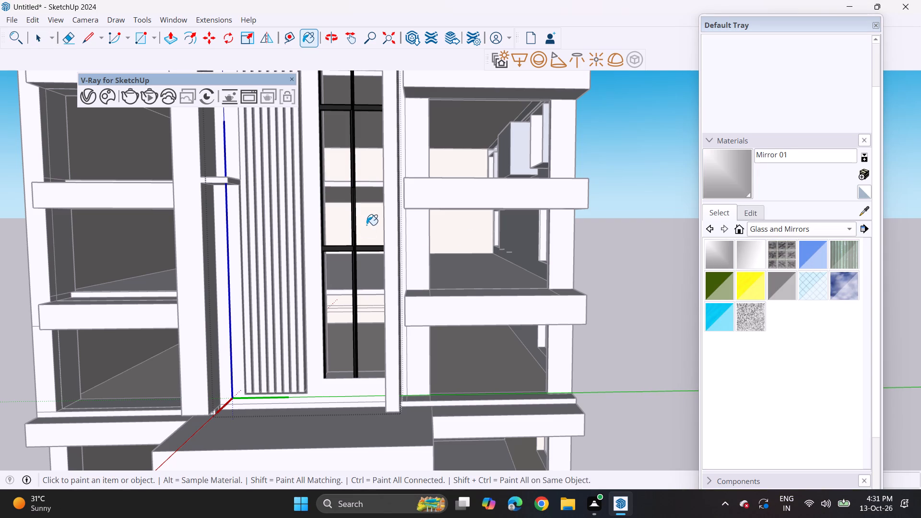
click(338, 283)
Paint the lower glazed panel's inner component with Translucent Glass Blue.
click(803, 253)
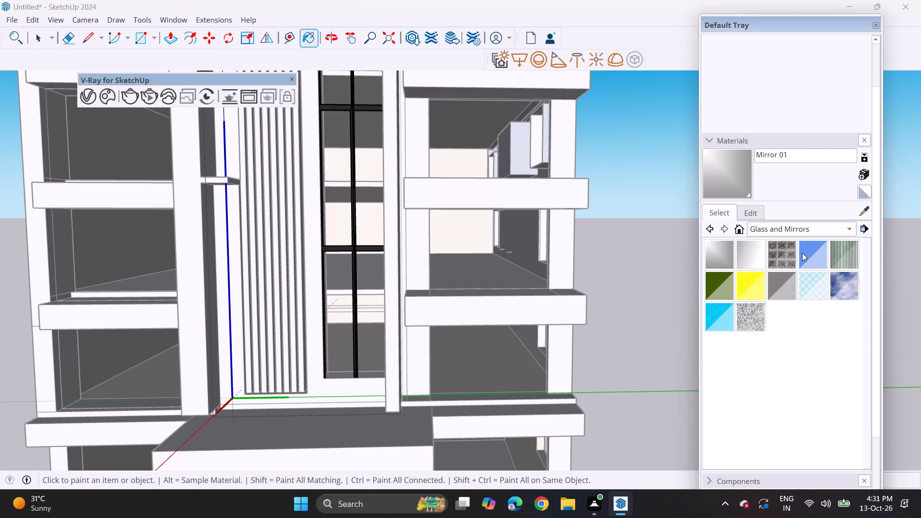
click(366, 277)
click(341, 276)
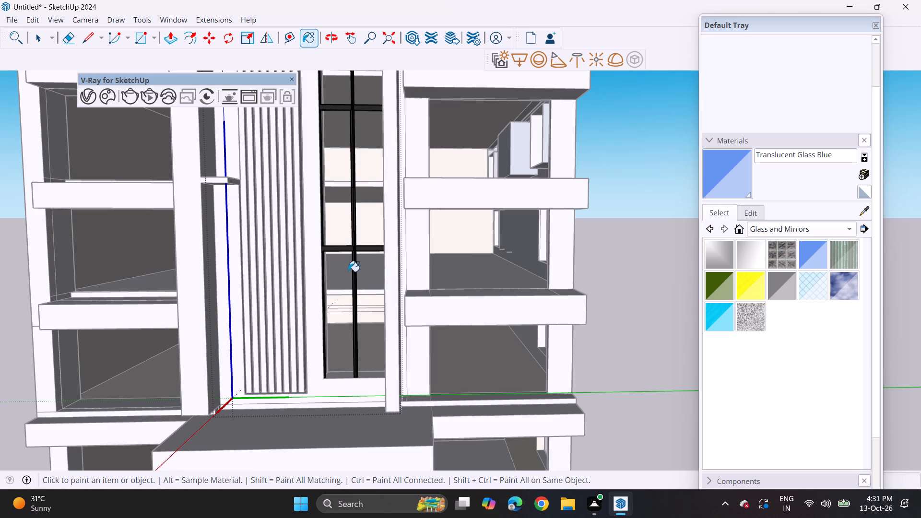
Open the panel's nested component, apply Translucent Glass Blue to the panes above and below the crossbar, and leave editing.
key(space)
click(374, 288)
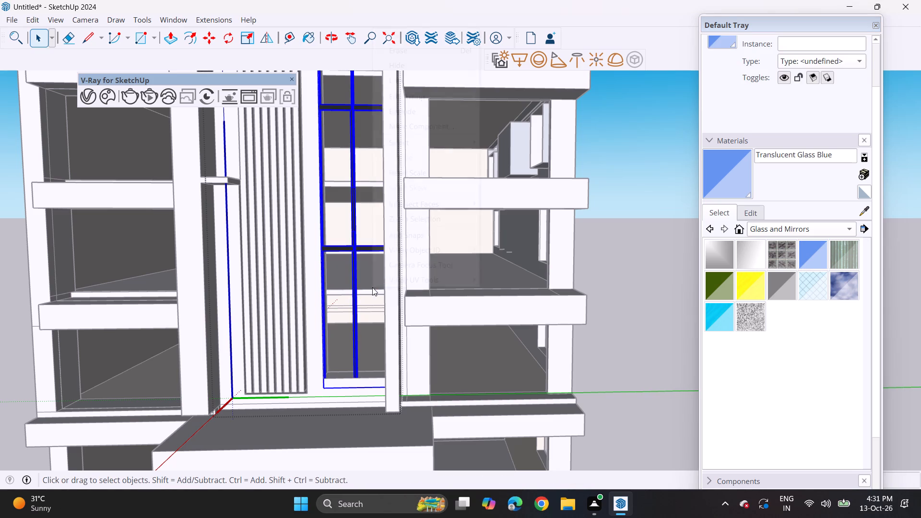
right_click(372, 287)
click(403, 100)
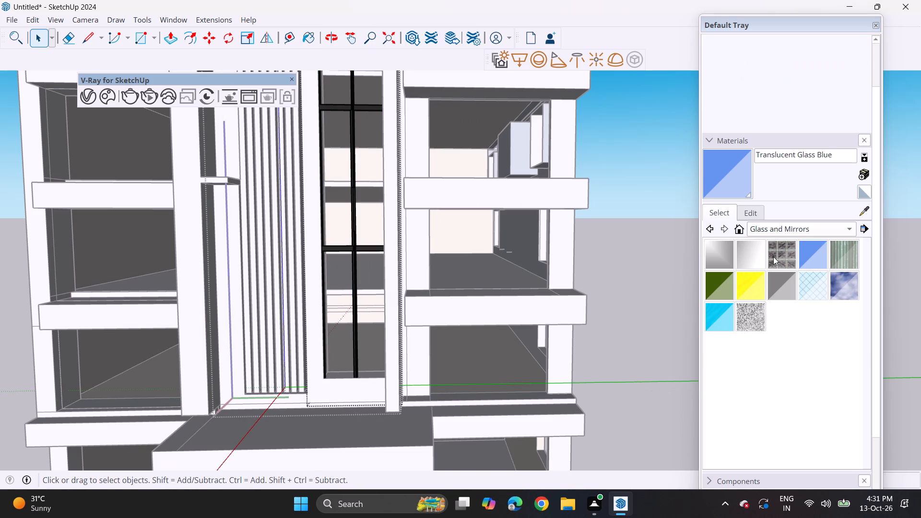
click(815, 259)
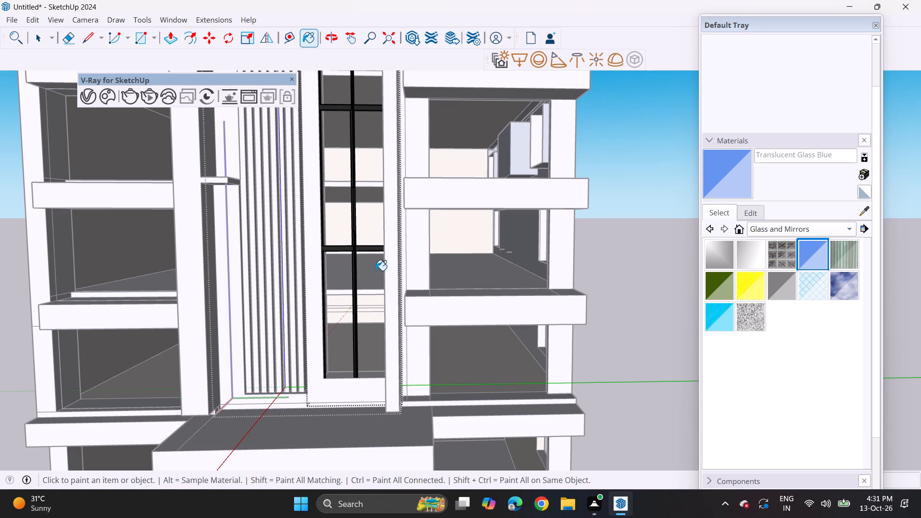
click(376, 271)
click(340, 273)
click(335, 223)
click(390, 221)
click(370, 217)
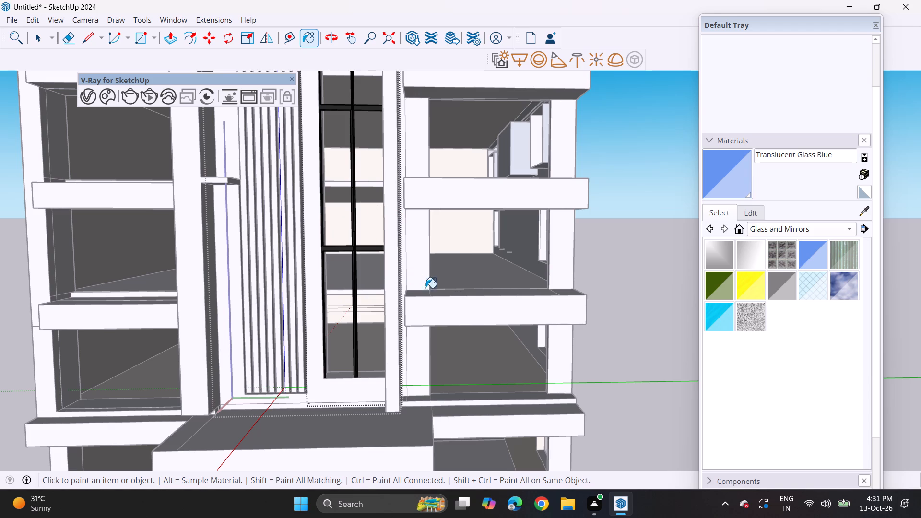
key(space)
click(604, 258)
middle_drag(446, 275, 344, 290)
click(616, 270)
Reopen the lower glazed panel for editing, apply Translucent Glass Blue to its panes on both sides of the mullion, and exit the component.
scroll(331, 296, down, 4)
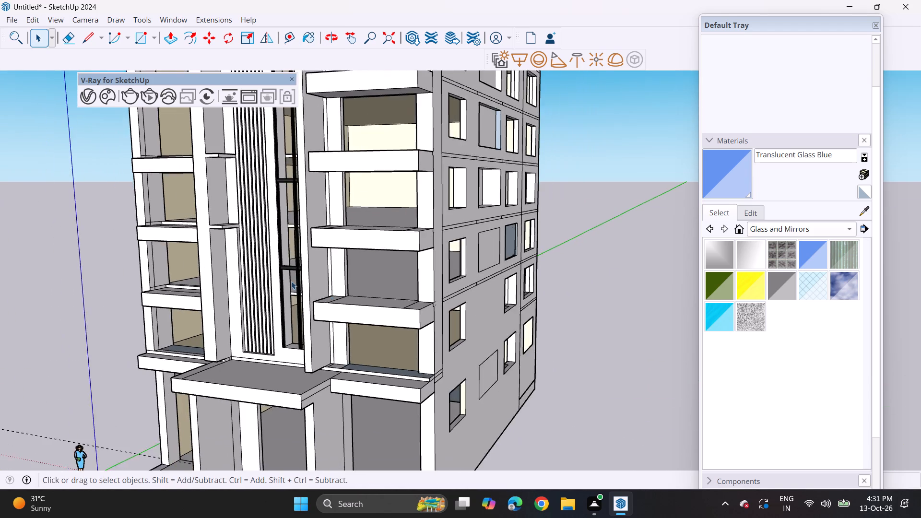
shift+middle_drag(279, 270, 386, 383)
scroll(399, 382, up, 6)
shift+middle_drag(393, 393, 371, 247)
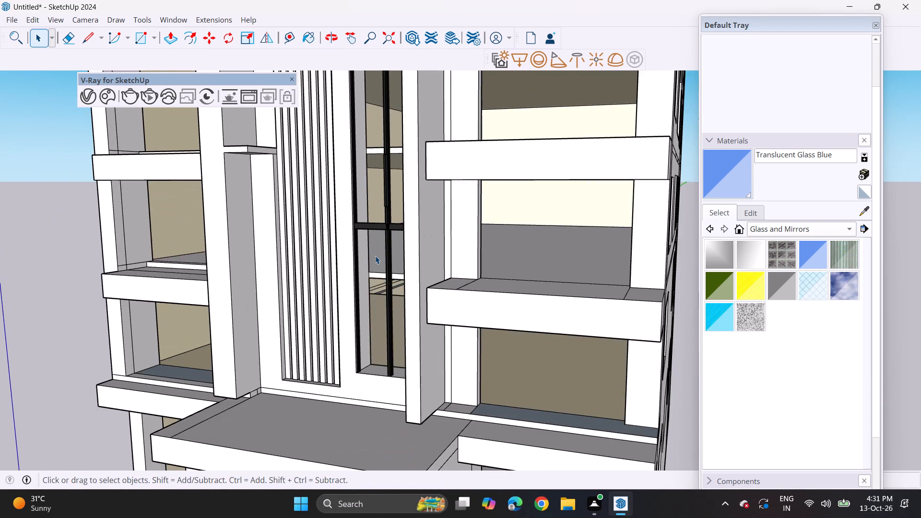
scroll(375, 256, up, 8)
click(375, 256)
click(375, 256)
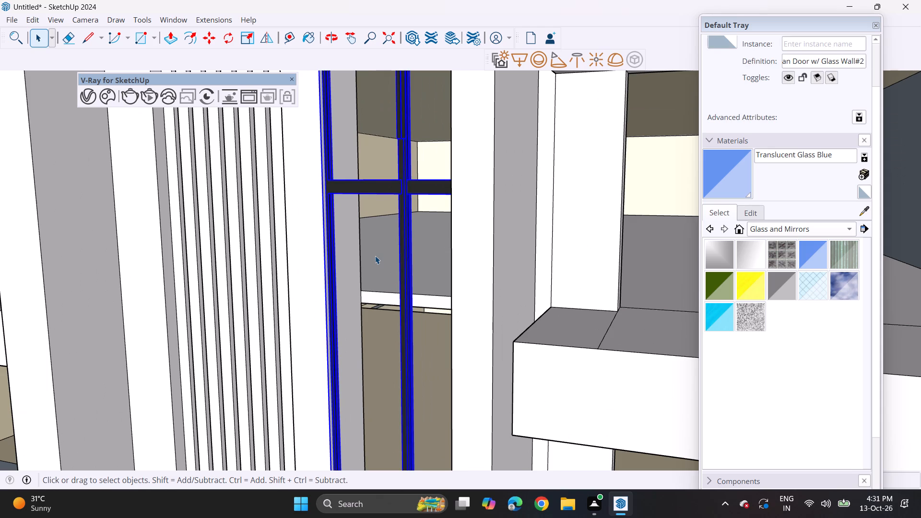
right_click(346, 267)
scroll(346, 267, up, 1)
click(392, 65)
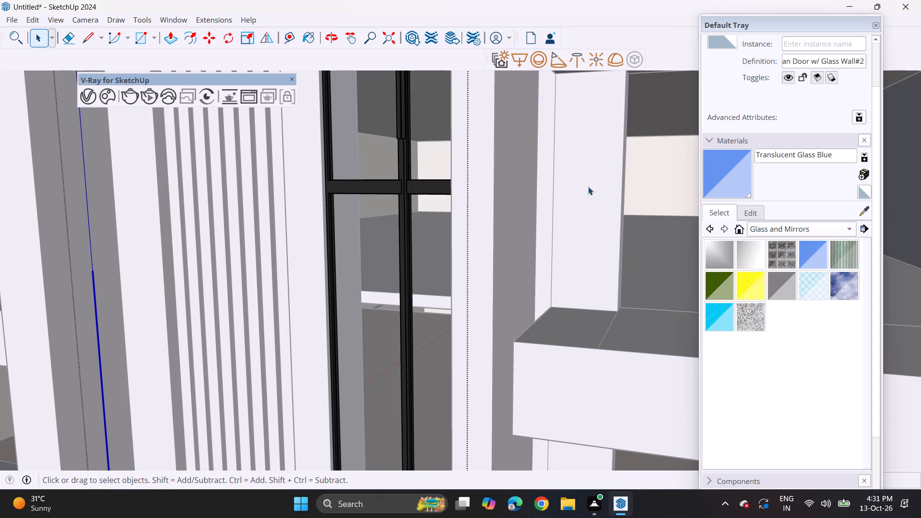
click(815, 249)
click(390, 267)
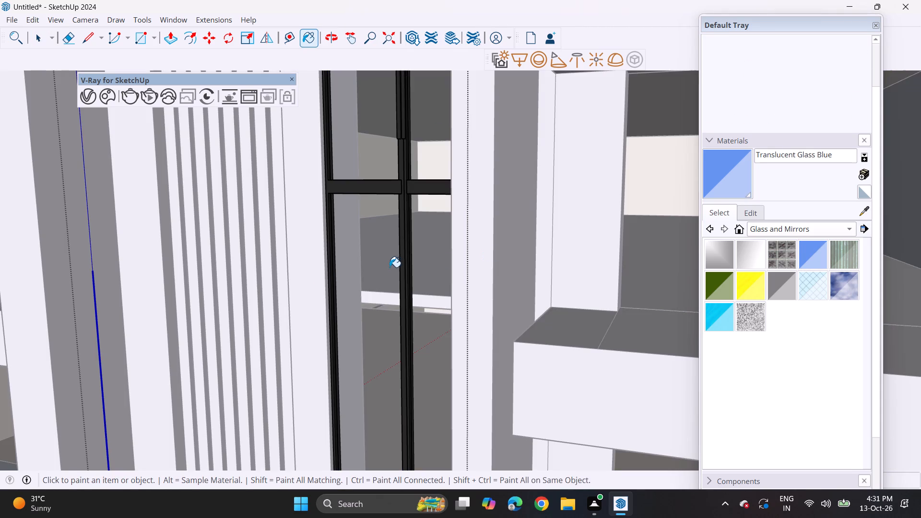
click(414, 272)
scroll(353, 254, down, 14)
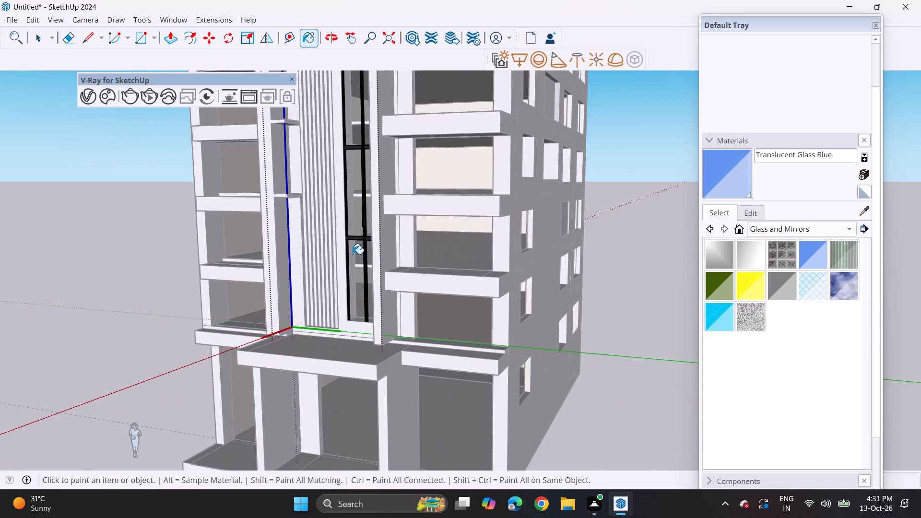
scroll(353, 254, down, 3)
key(space)
click(586, 253)
Examine the building's front and side facades from several angles and distances.
scroll(481, 252, down, 3)
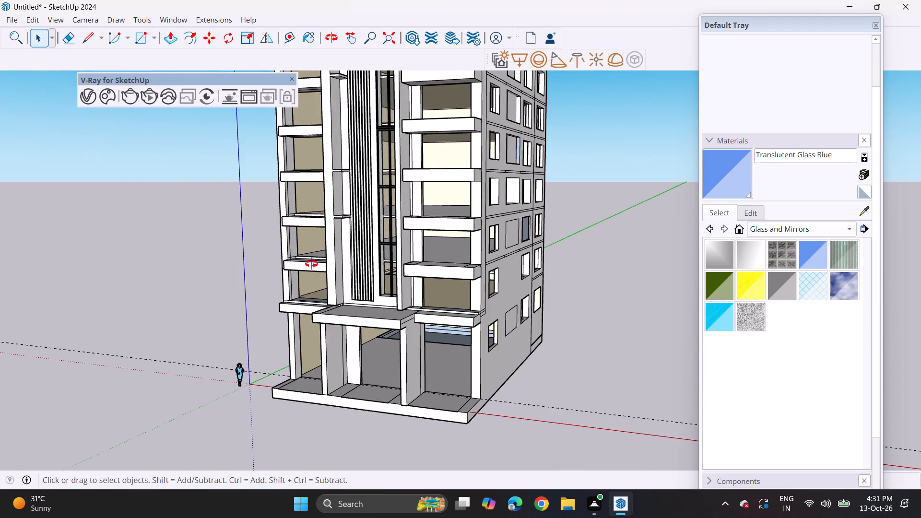
middle_drag(337, 318, 333, 232)
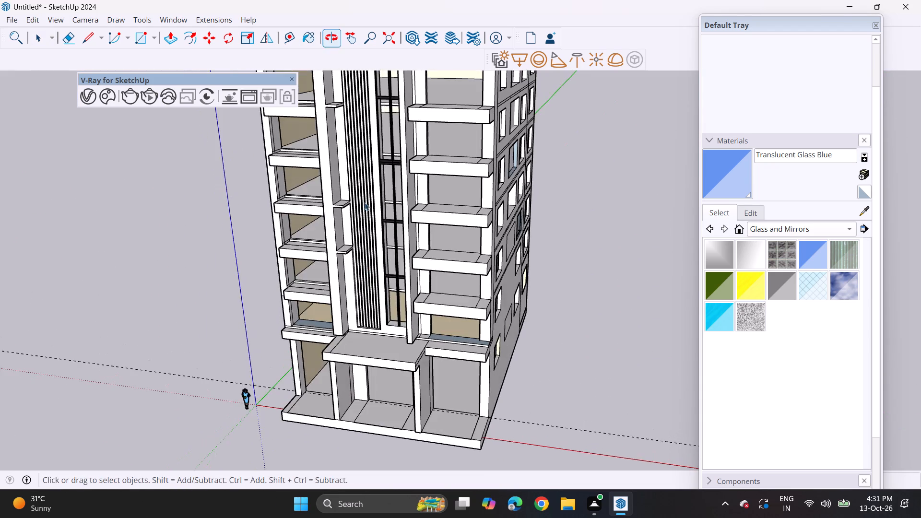
middle_drag(373, 184, 367, 144)
scroll(367, 144, up, 1)
shift+middle_drag(367, 144, 377, 270)
middle_drag(374, 300, 347, 224)
scroll(347, 224, down, 4)
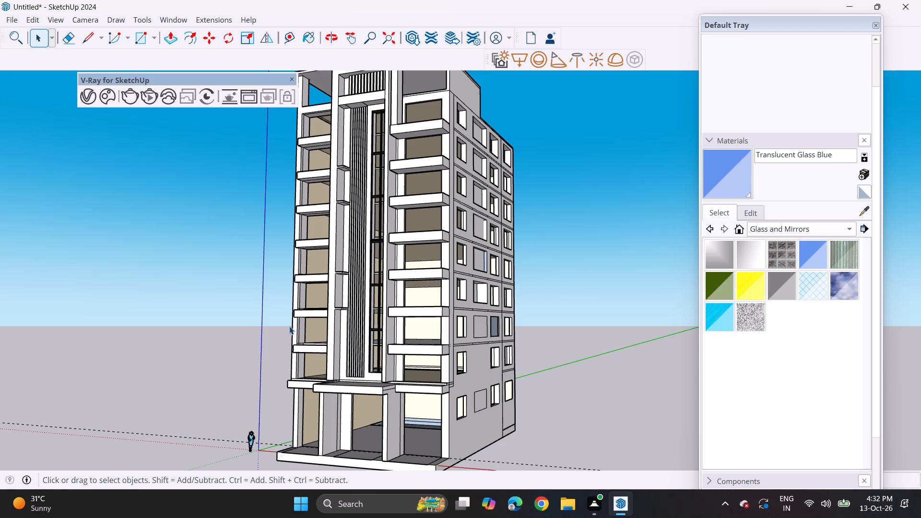
middle_drag(251, 322, 243, 342)
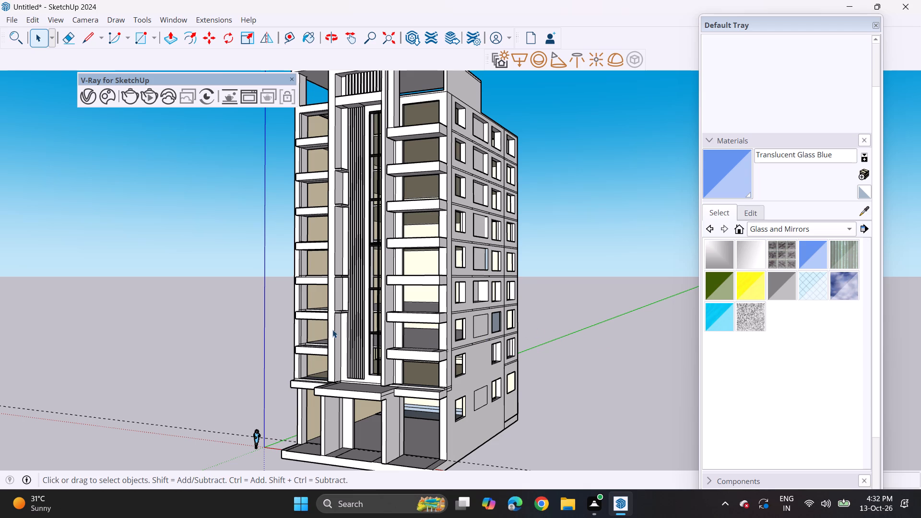
scroll(311, 369, up, 3)
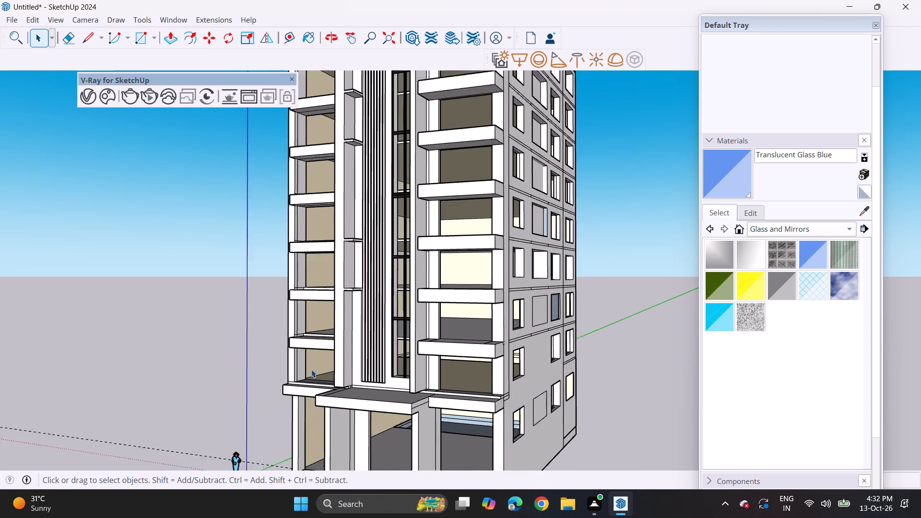
scroll(311, 369, up, 1)
scroll(311, 369, down, 6)
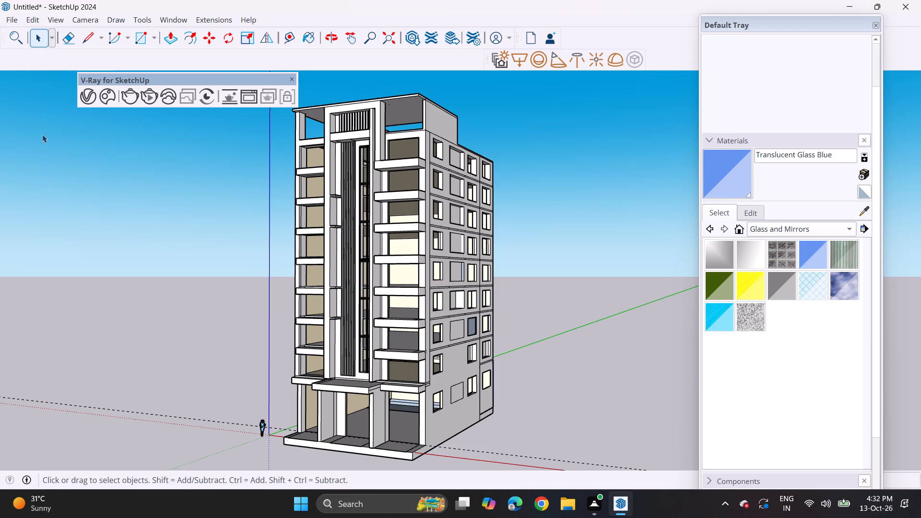
Import the curtain model Component (1) from the Downloads folder and place it on the ground beside the building.
click(14, 19)
click(65, 189)
scroll(168, 161, down, 4)
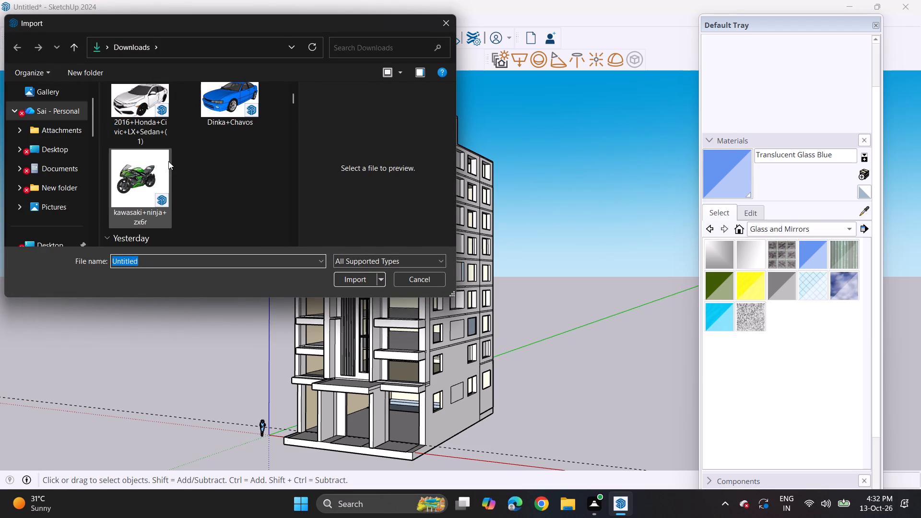
scroll(226, 177, down, 7)
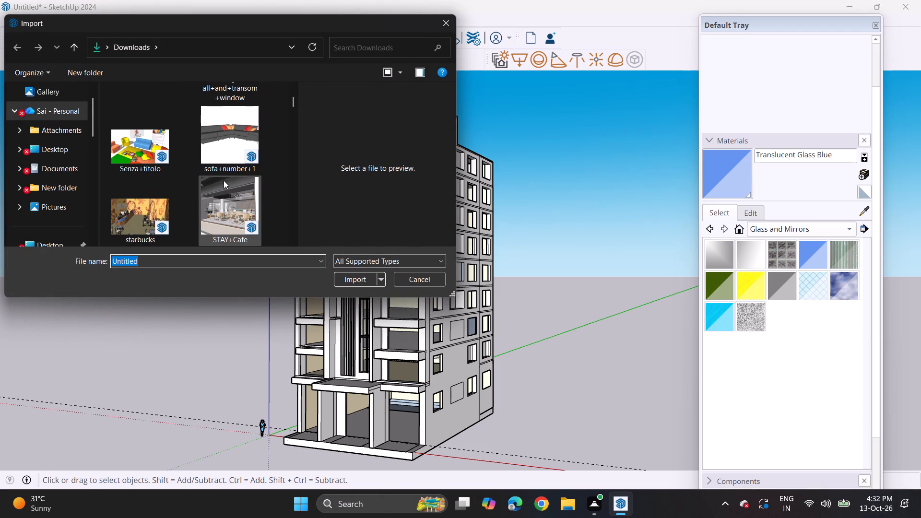
scroll(224, 180, down, 8)
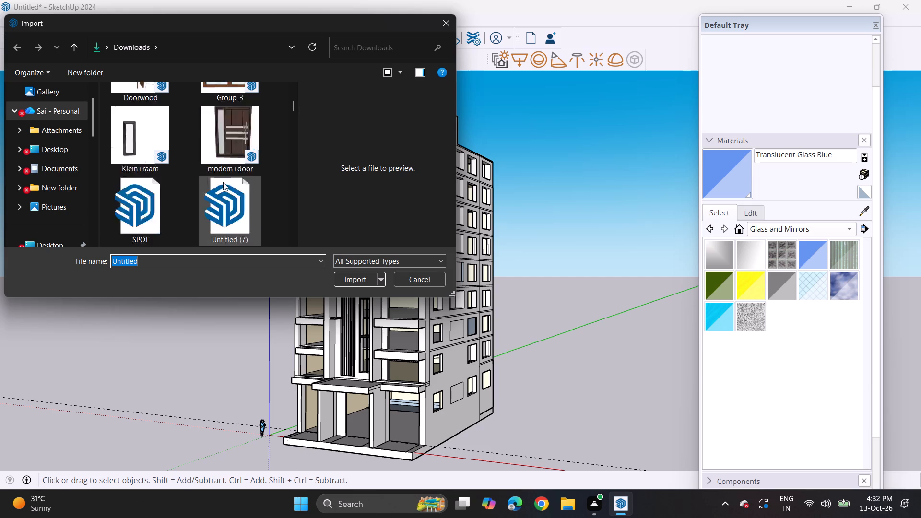
scroll(223, 182, down, 8)
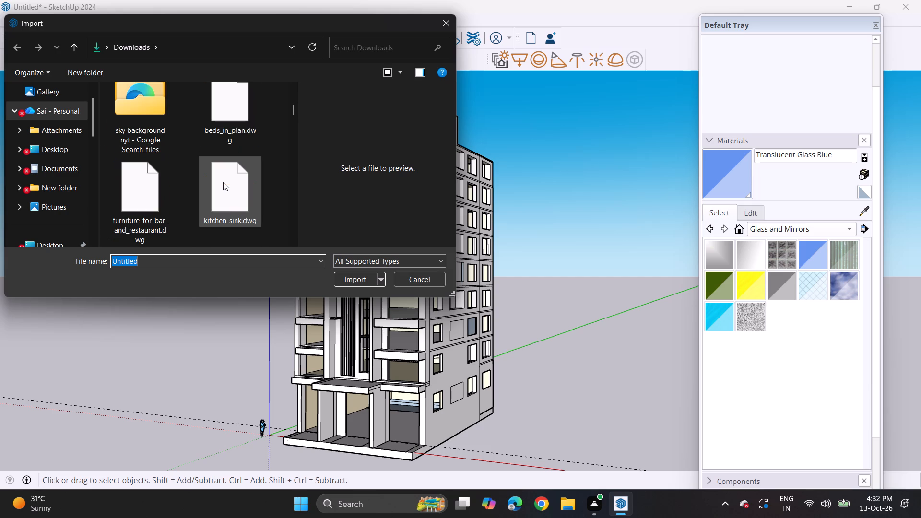
scroll(223, 182, down, 13)
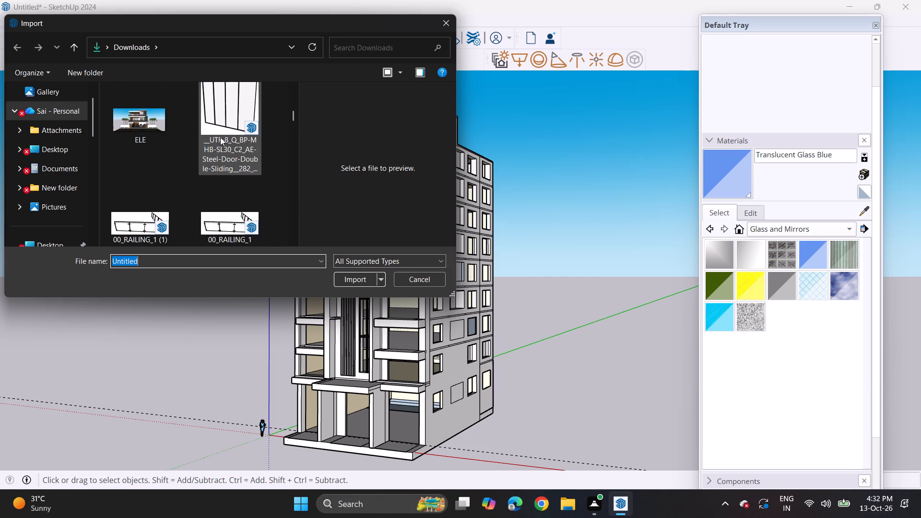
scroll(214, 189, down, 5)
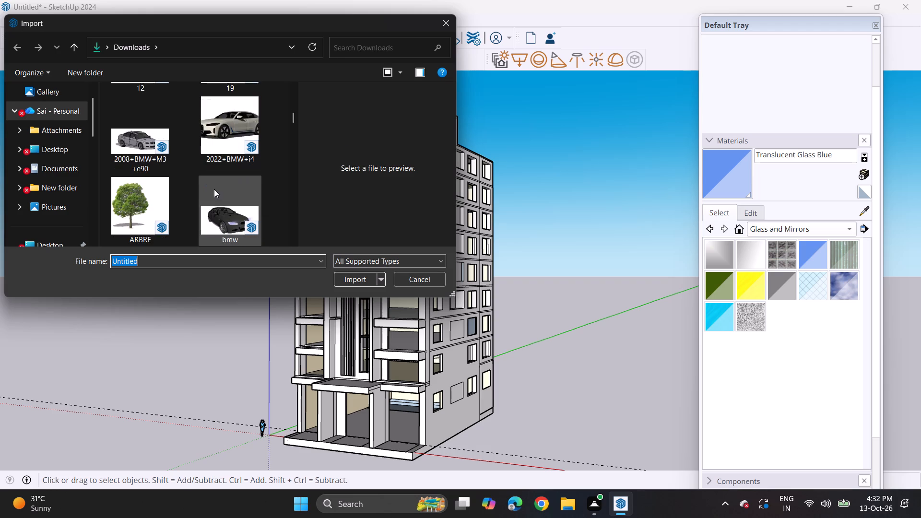
scroll(214, 189, down, 2)
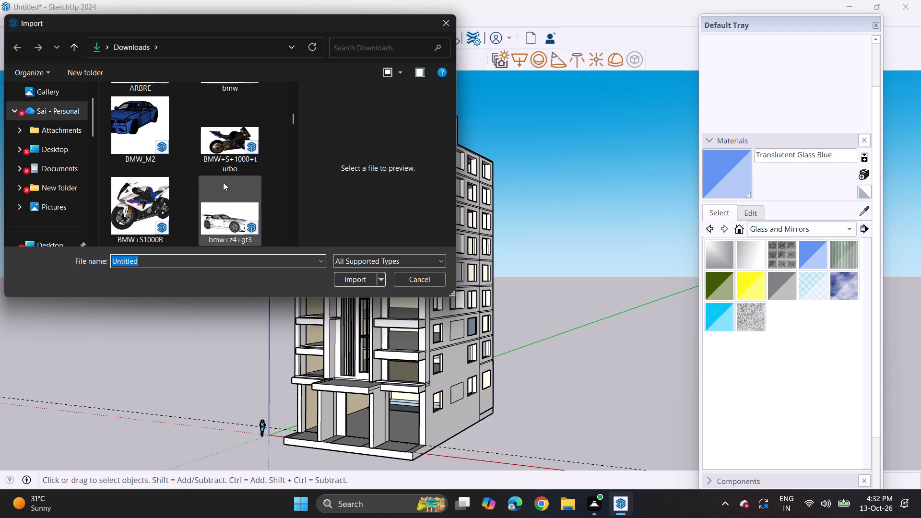
scroll(205, 191, down, 4)
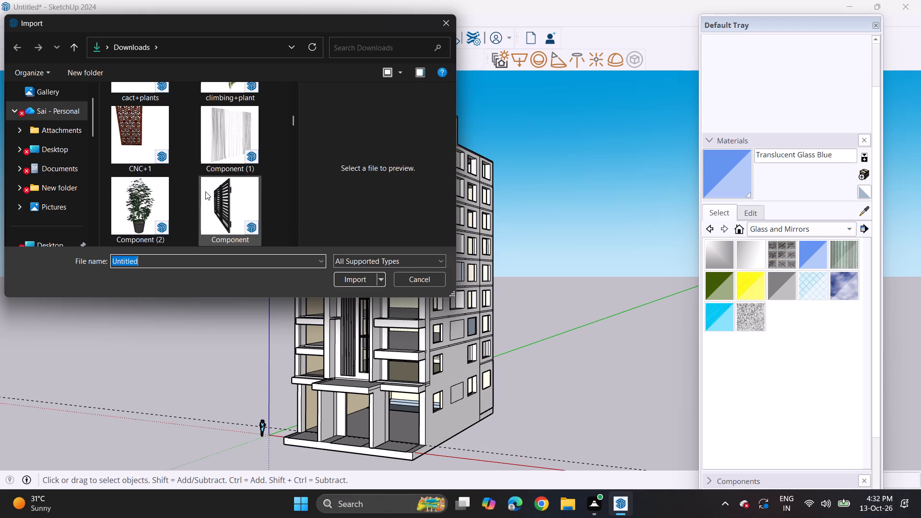
click(222, 143)
click(354, 279)
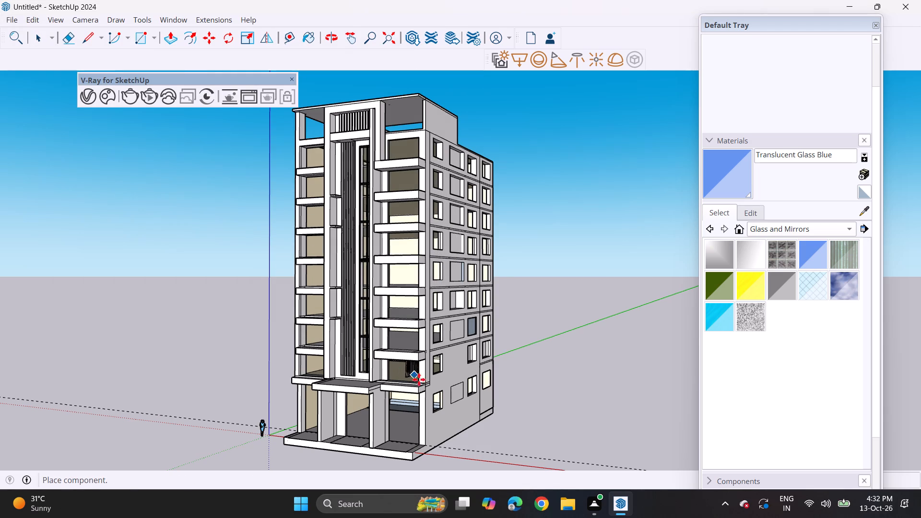
click(544, 432)
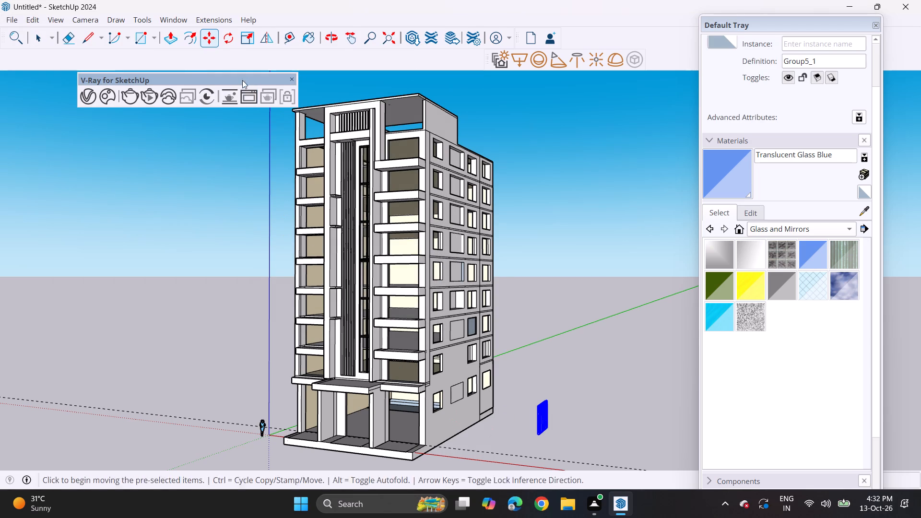
Rotate the imported curtain on the ground about its base by roughly a quarter turn to match the front facade's direction.
click(223, 45)
middle_drag(554, 385, 555, 434)
click(554, 425)
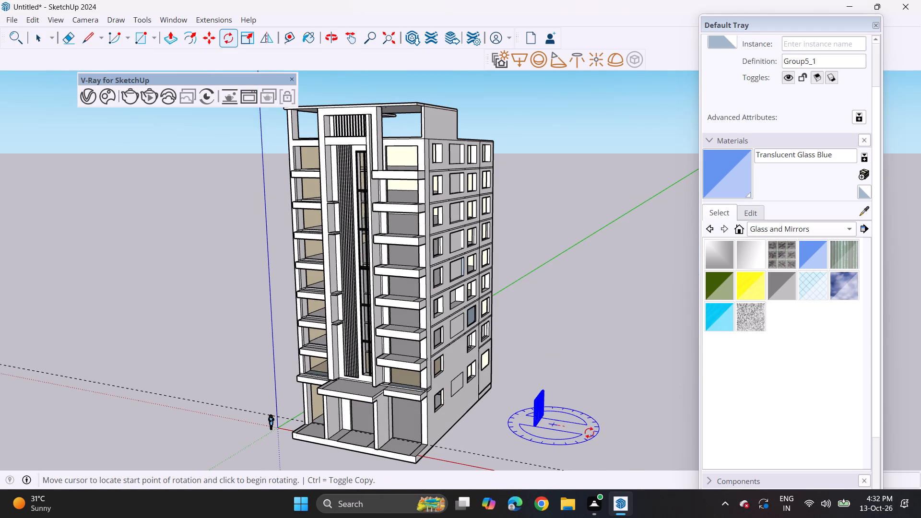
click(598, 436)
click(532, 461)
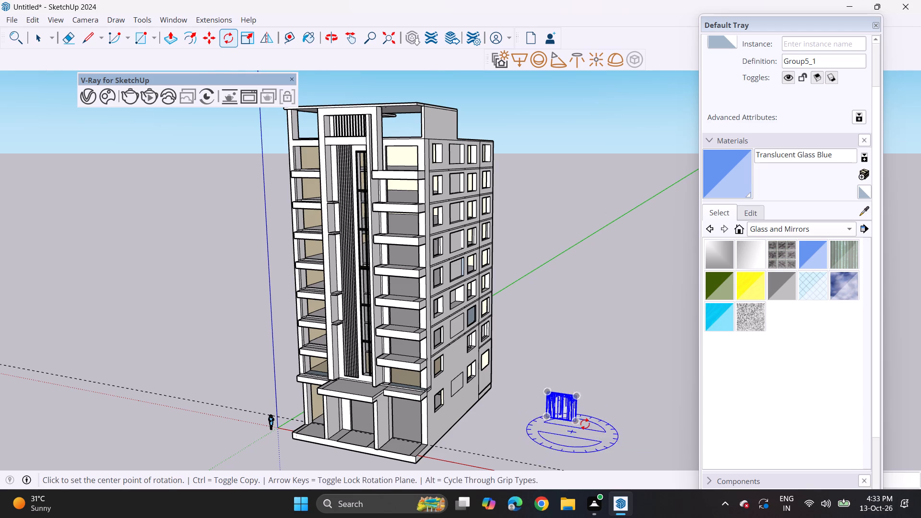
Move the curtain from the ground by its top corner into the building, against the inner wall face at a lower front opening.
scroll(586, 423, up, 1)
key(m)
click(579, 388)
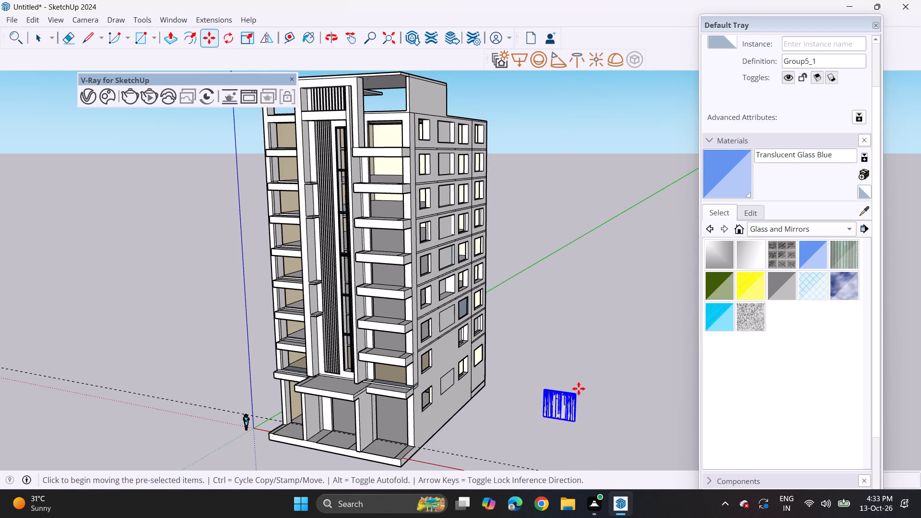
scroll(388, 377, up, 12)
scroll(426, 354, up, 4)
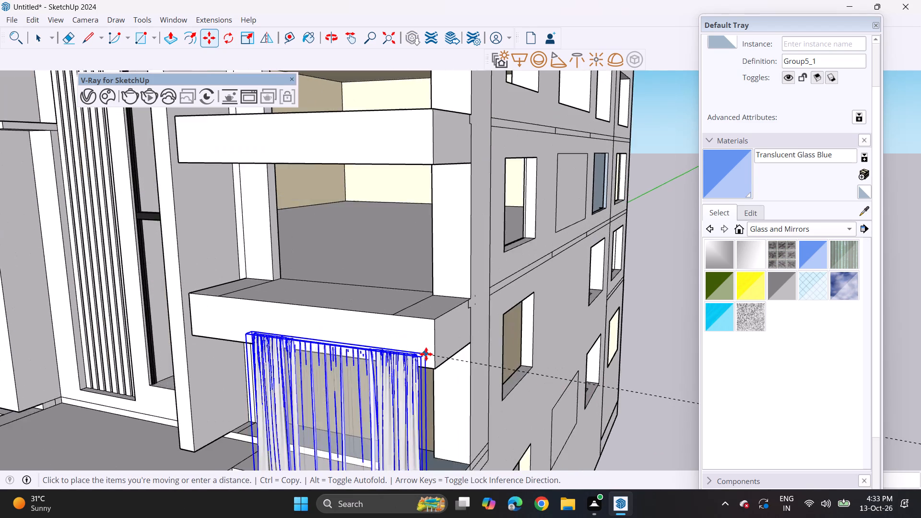
scroll(426, 354, up, 19)
middle_drag(429, 341, 297, 322)
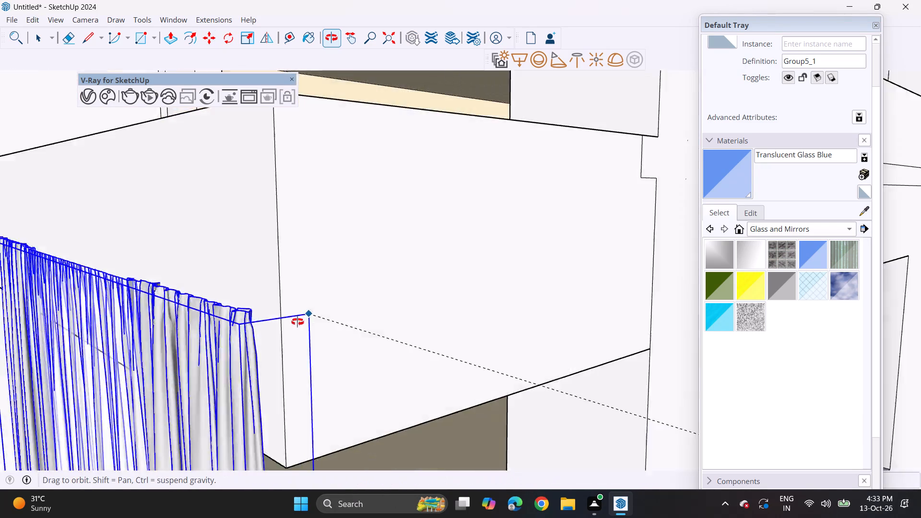
middle_drag(297, 322, 0, 232)
scroll(472, 288, down, 3)
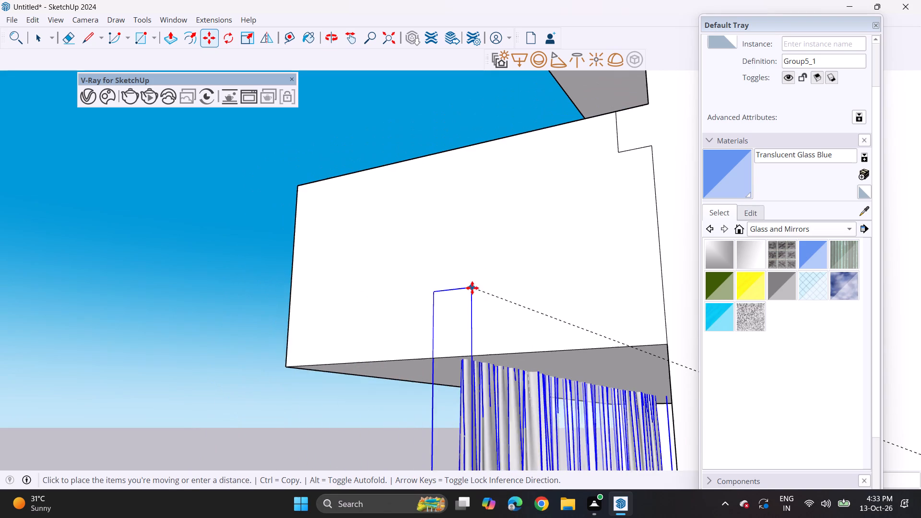
middle_drag(478, 294, 116, 192)
scroll(197, 204, down, 7)
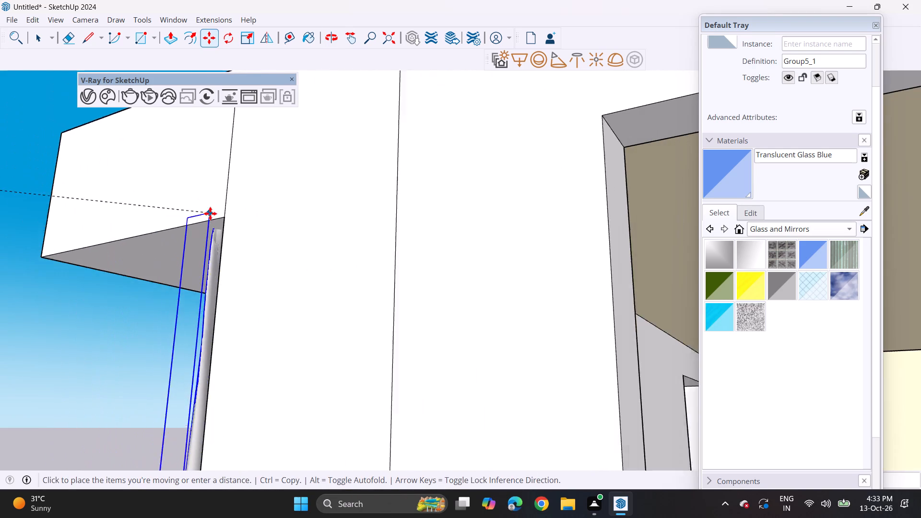
middle_drag(297, 231, 6, 241)
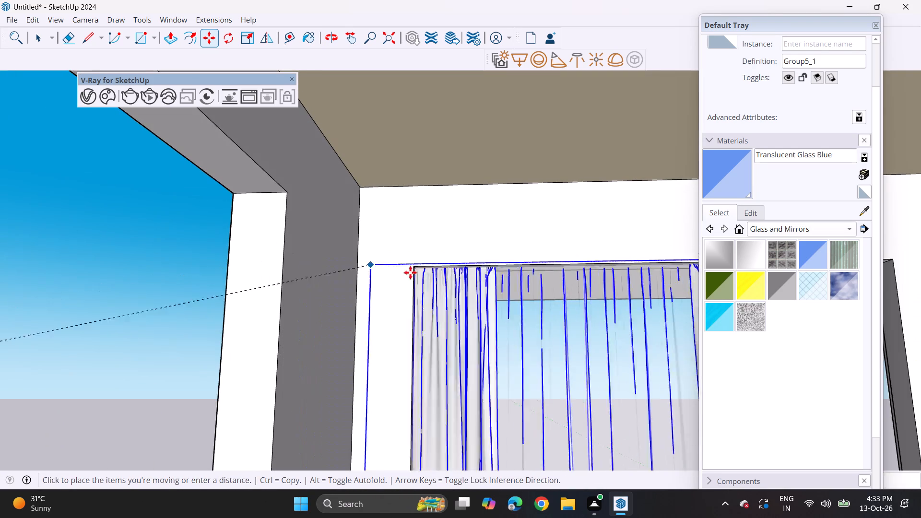
click(390, 252)
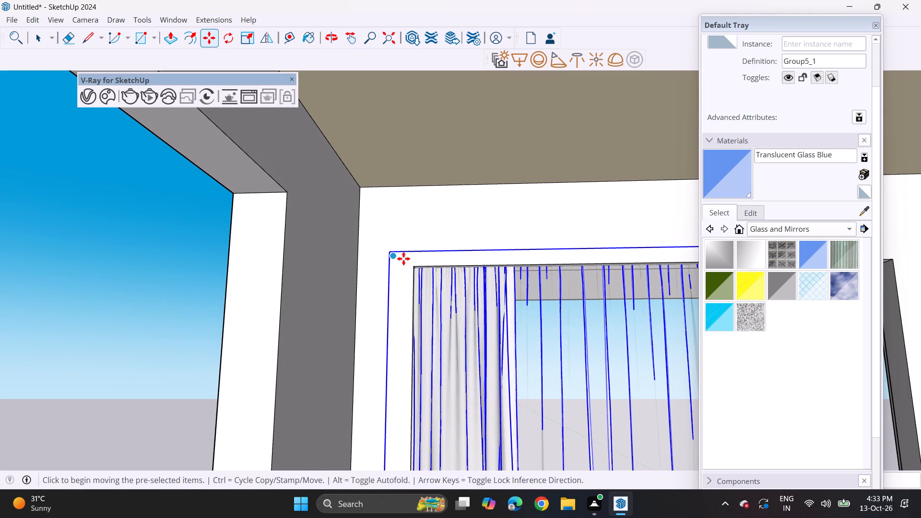
Shift the curtain by its top corner so it spans the opening and hangs just above the opening's upper edge.
scroll(403, 259, down, 3)
shift+middle_drag(424, 263, 205, 222)
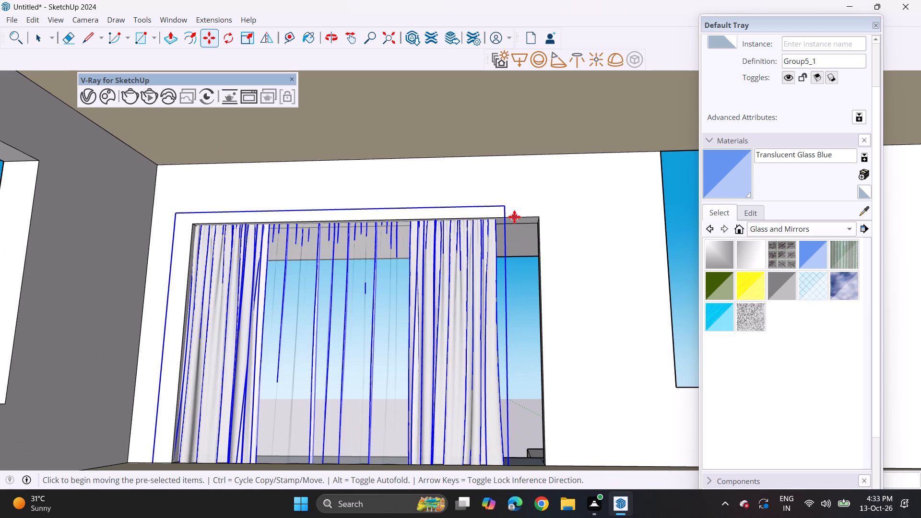
click(508, 212)
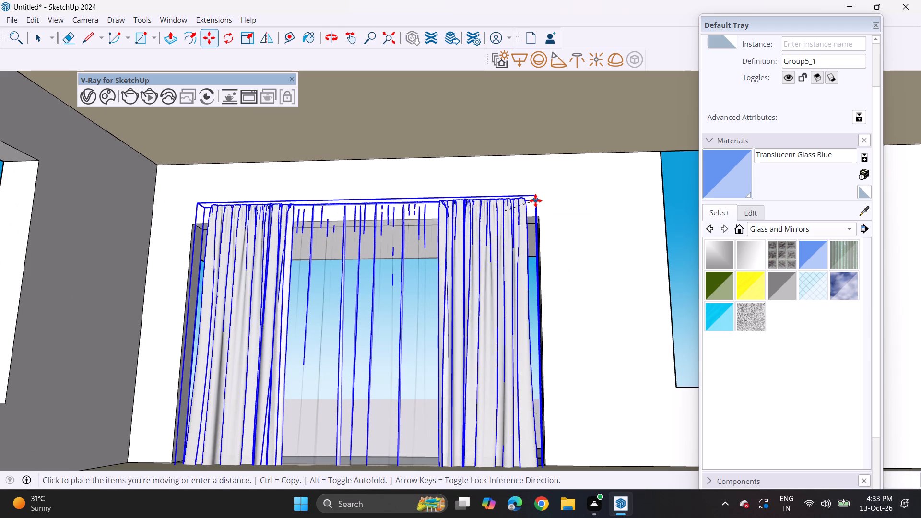
click(536, 201)
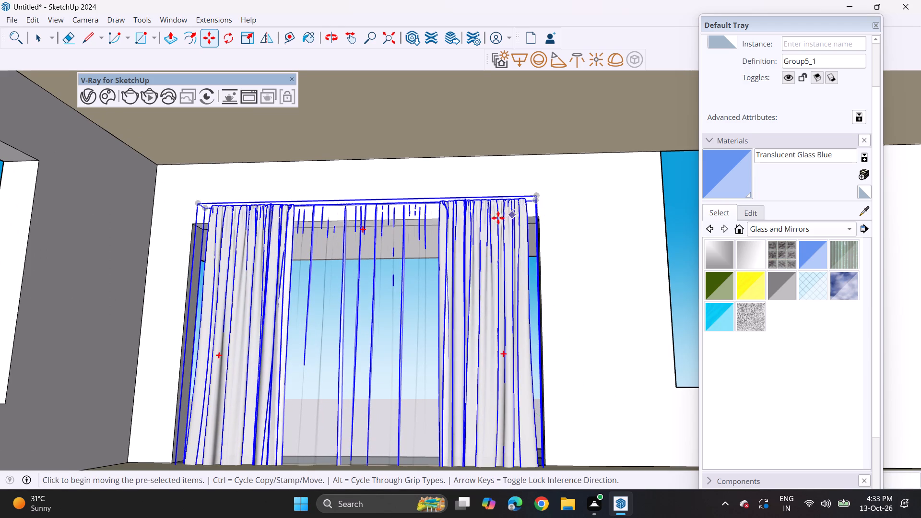
Scale the curtain's height from its bottom edge so that it ends at the floor line.
scroll(494, 215, down, 4)
scroll(493, 215, up, 7)
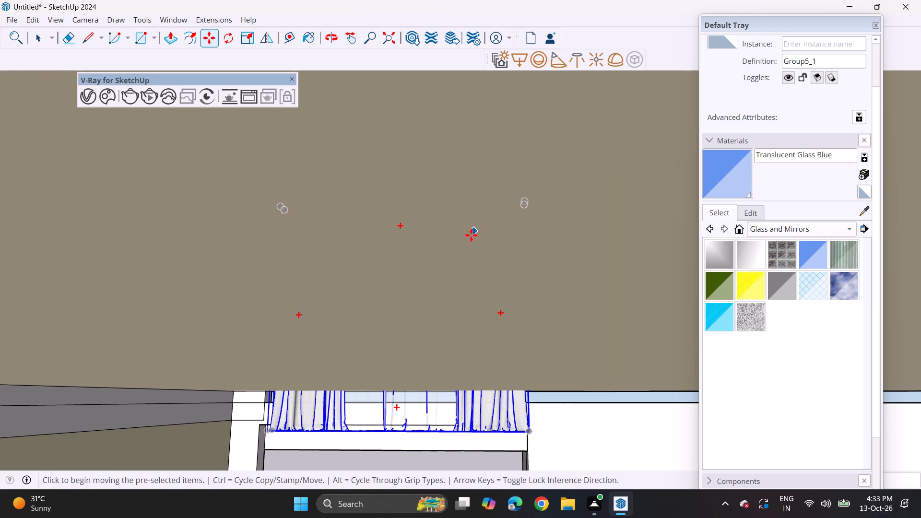
click(249, 46)
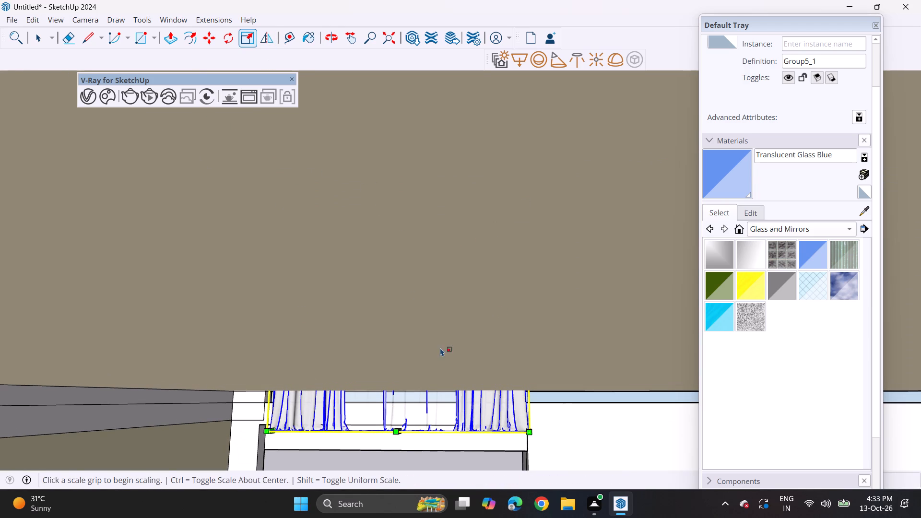
click(402, 429)
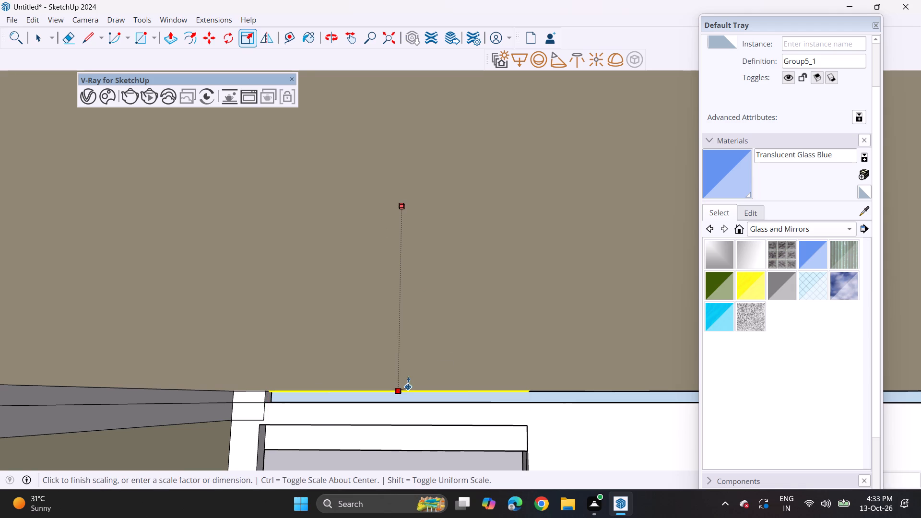
click(408, 378)
shift+middle_drag(411, 271, 380, 365)
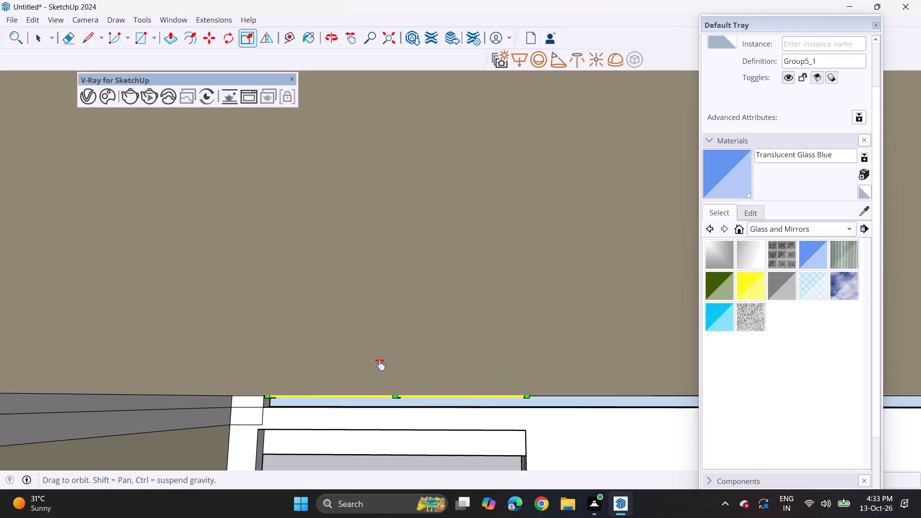
shift+middle_drag(380, 365, 356, 475)
shift+middle_drag(429, 293, 89, 298)
scroll(89, 298, down, 2)
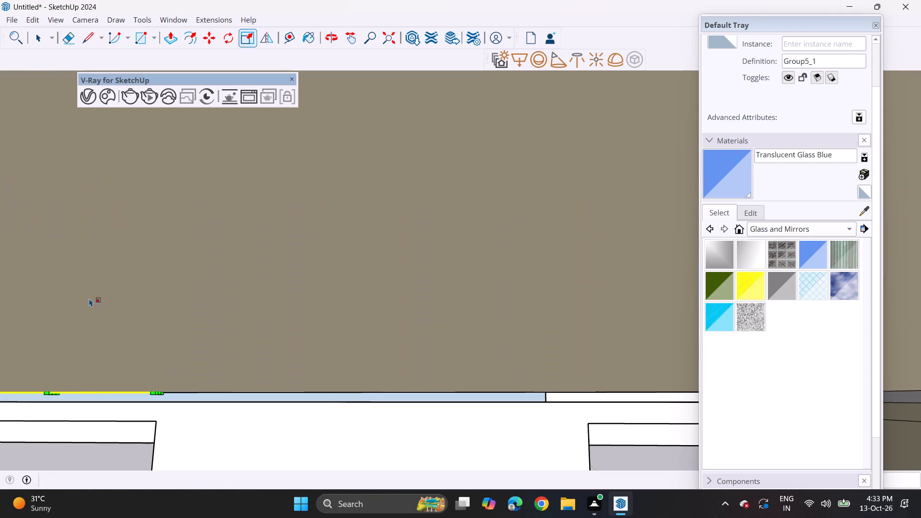
shift+middle_drag(172, 260, 172, 436)
shift+middle_drag(200, 322, 200, 356)
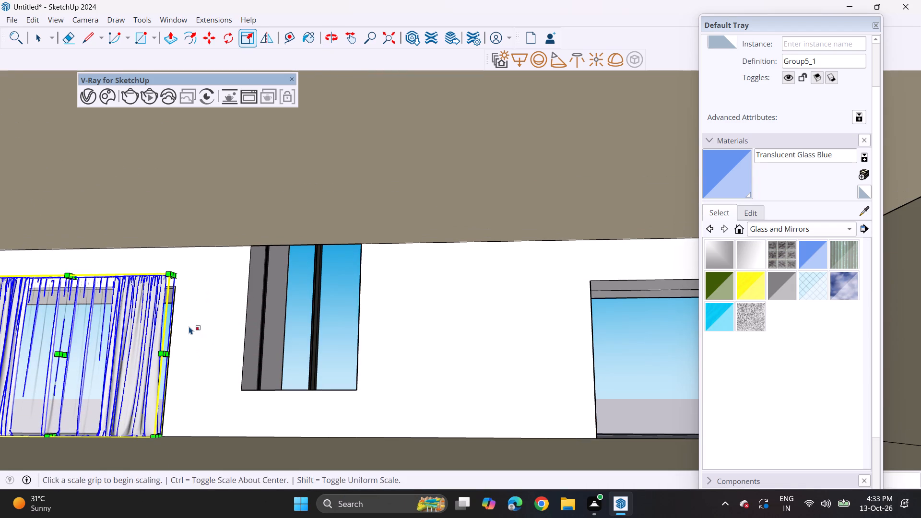
Copy the curtain along the front wall to the opening on the other side of the central glazing.
key(space)
key(m)
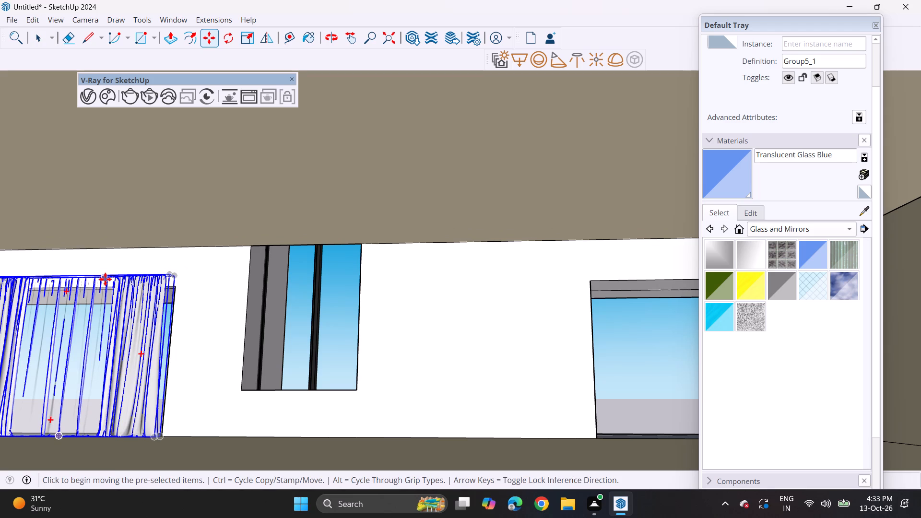
middle_drag(105, 279, 173, 279)
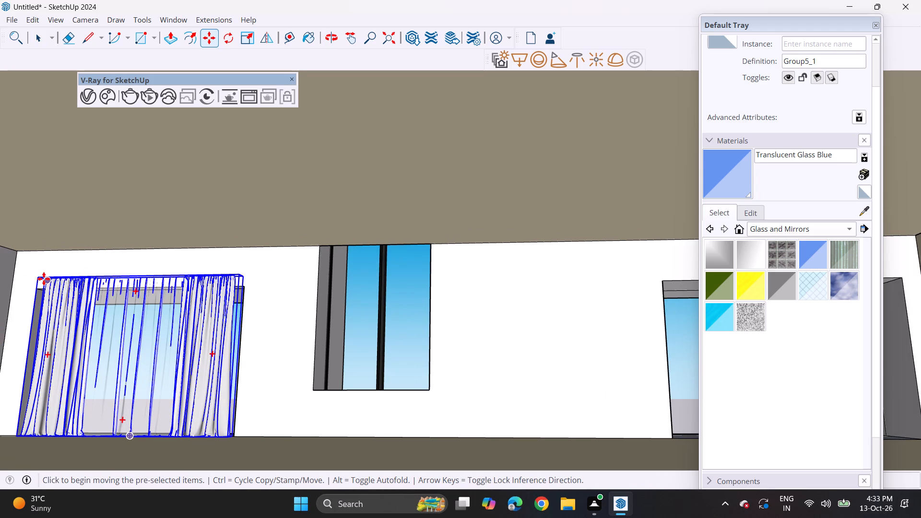
click(44, 279)
shift+middle_drag(236, 262, 15, 278)
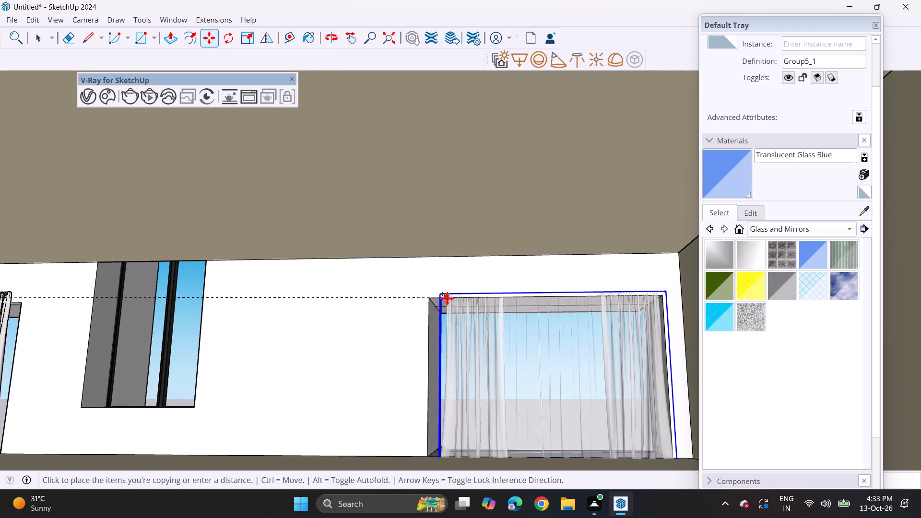
click(447, 298)
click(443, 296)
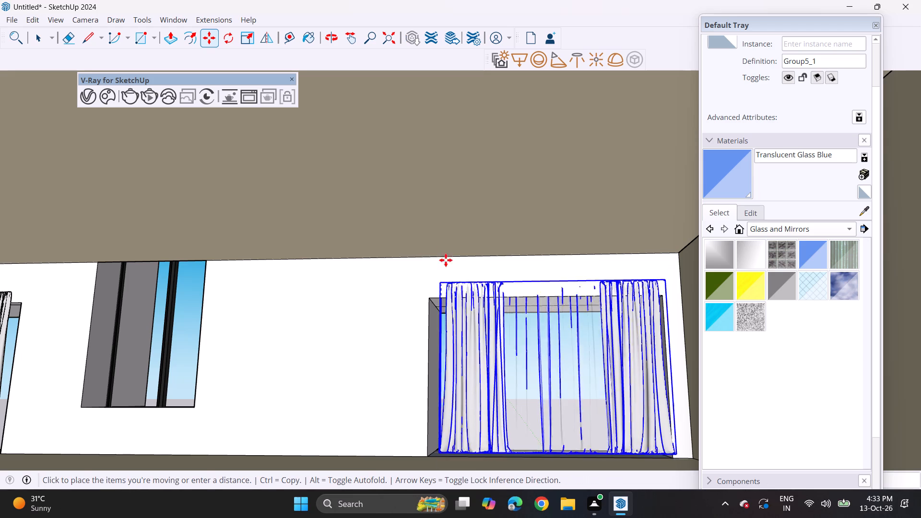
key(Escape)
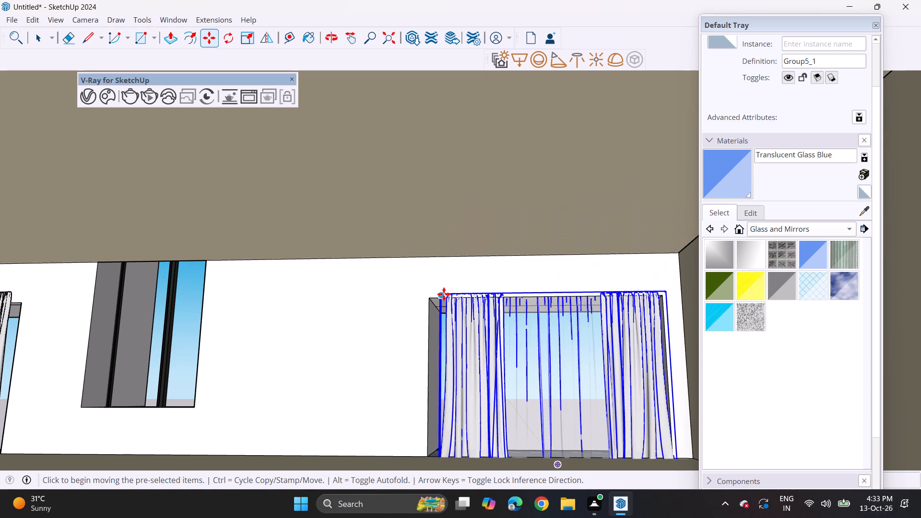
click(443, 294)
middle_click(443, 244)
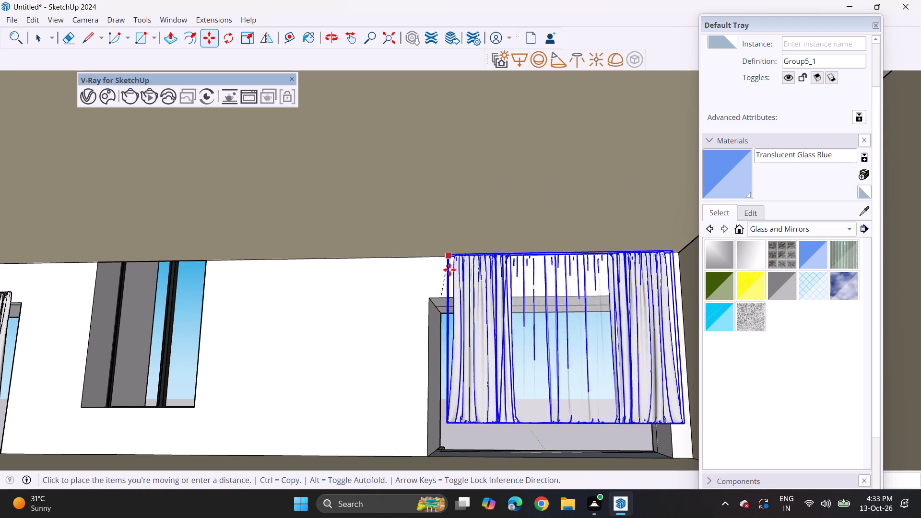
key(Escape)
Copy the curtain up to the matching opening on the floor above, and across to that floor's opposite front opening.
click(446, 294)
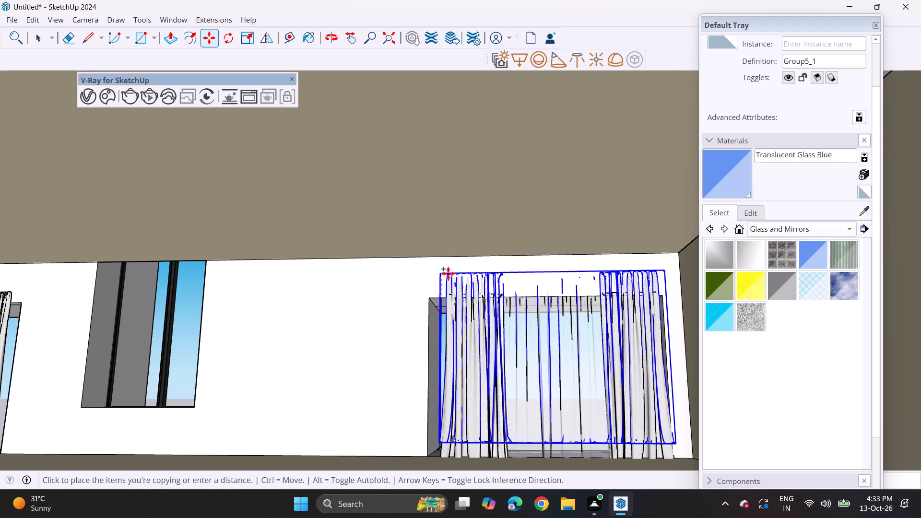
shift+middle_drag(455, 223, 452, 455)
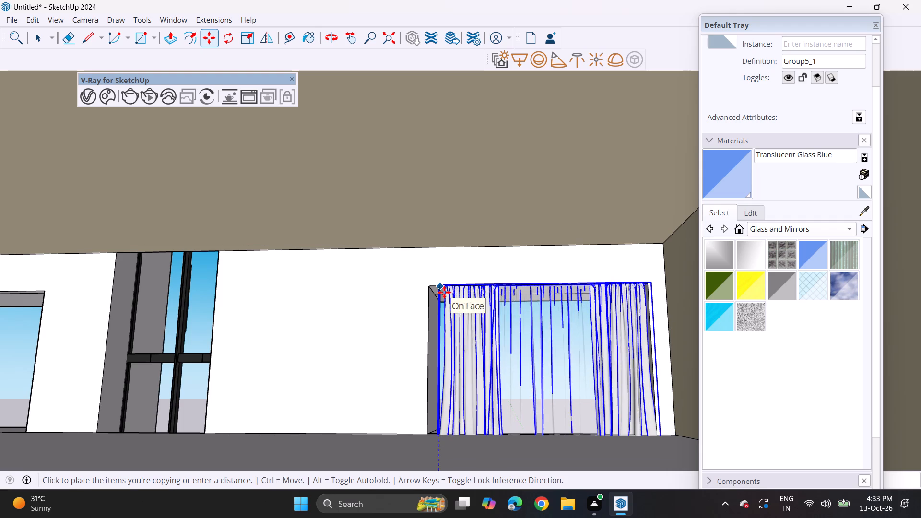
click(444, 292)
click(441, 286)
shift+middle_drag(349, 276, 658, 282)
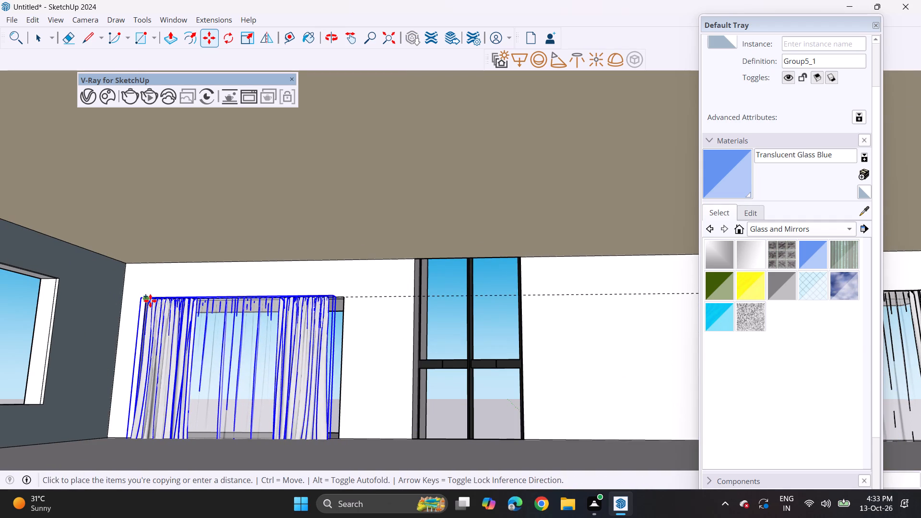
click(150, 301)
Copy the curtain up one more floor to the matching opening, and across to the opening beyond the central glazing.
click(145, 300)
shift+middle_drag(180, 237, 180, 449)
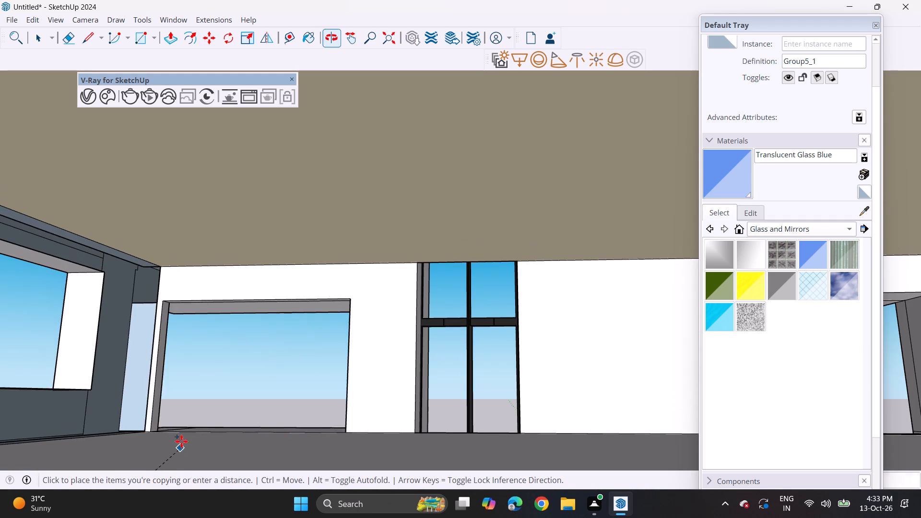
click(169, 306)
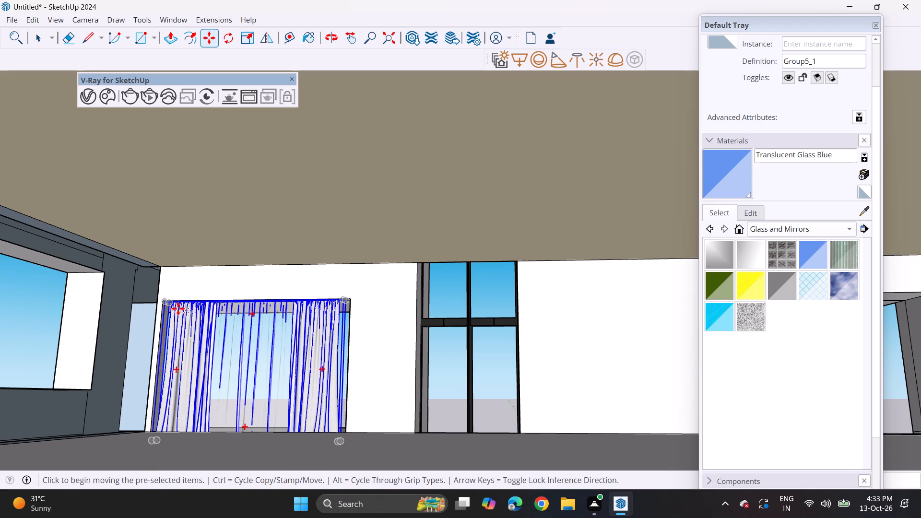
drag(171, 304, 177, 302)
shift+middle_drag(322, 283, 26, 266)
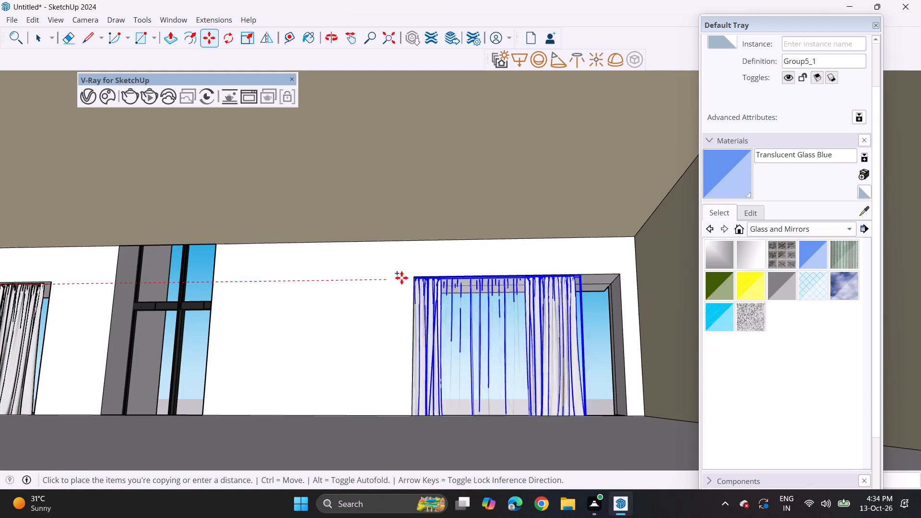
click(420, 279)
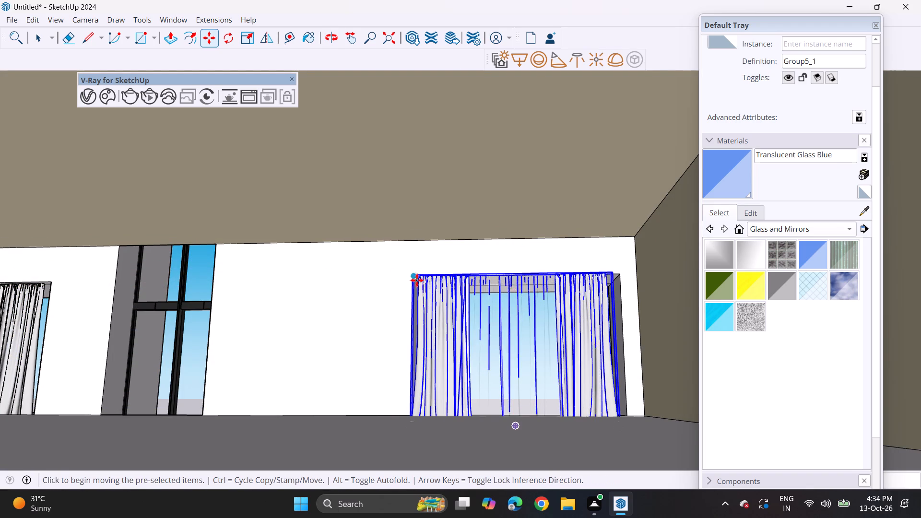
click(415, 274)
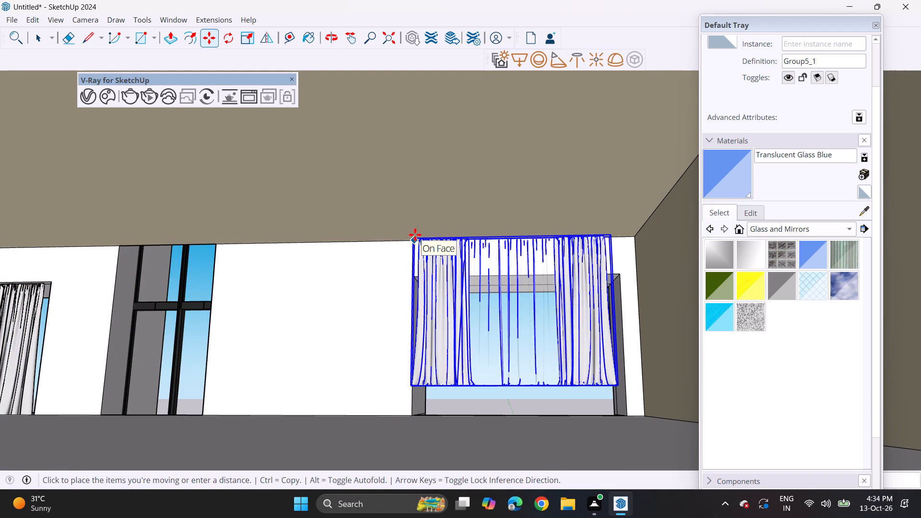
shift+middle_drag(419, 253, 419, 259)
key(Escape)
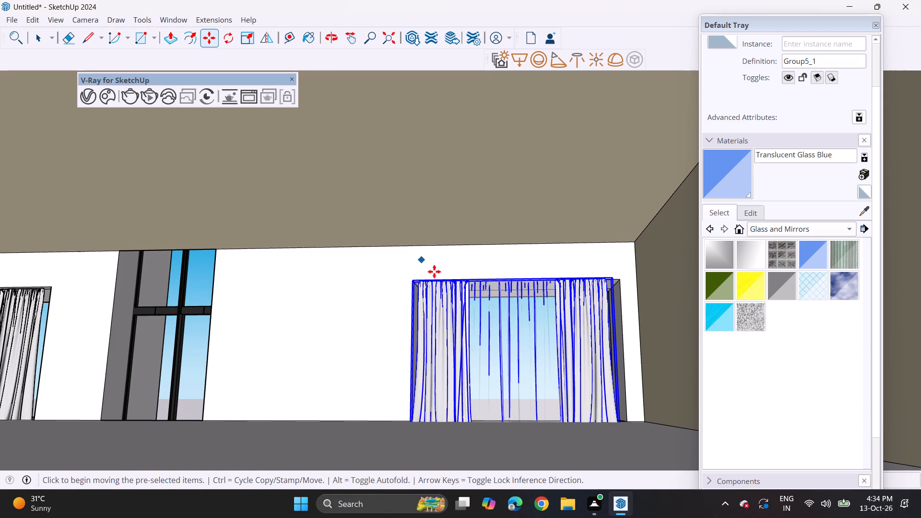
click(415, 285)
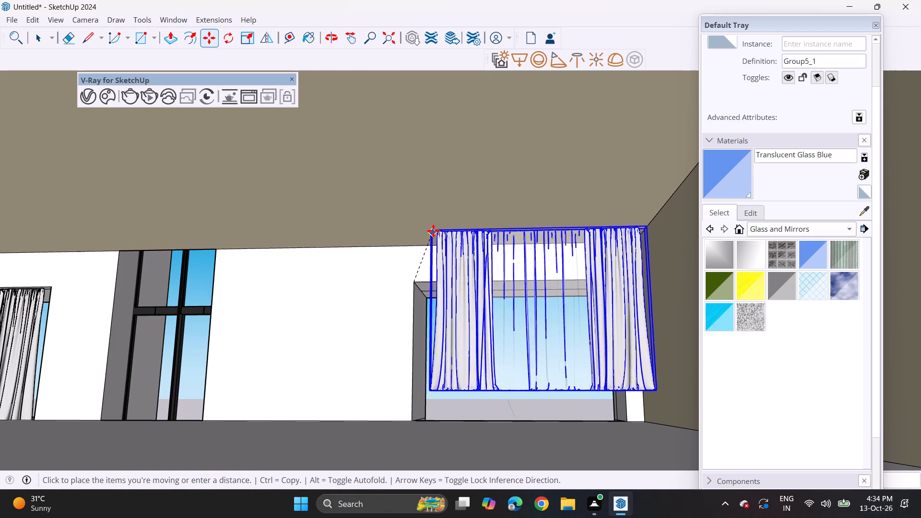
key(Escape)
Copy the curtain up one floor to the matching opening, and across to that floor's front opening beyond the central glazing.
click(416, 278)
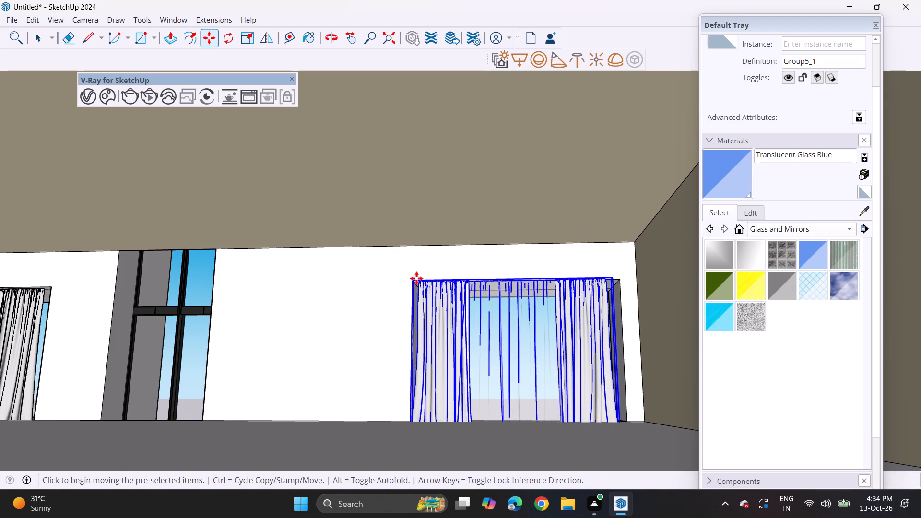
shift+middle_drag(430, 235, 426, 452)
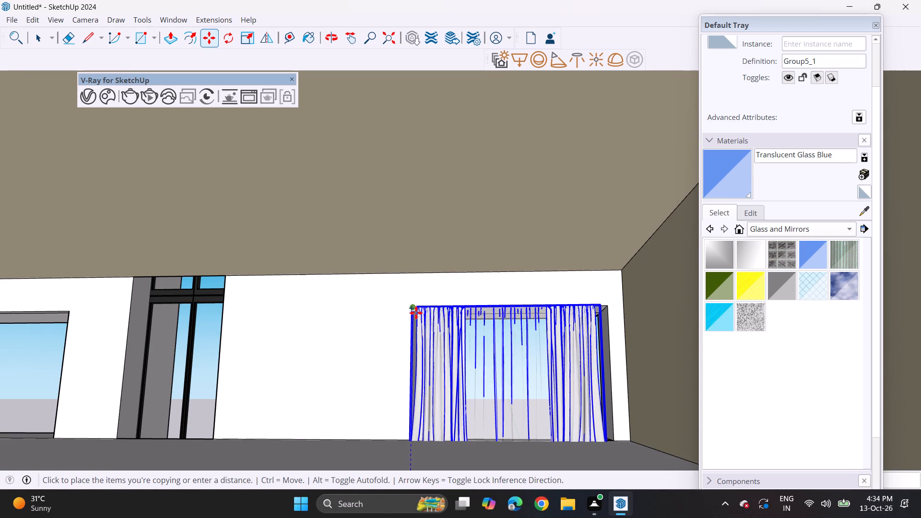
click(416, 313)
click(418, 308)
shift+middle_drag(343, 306, 580, 306)
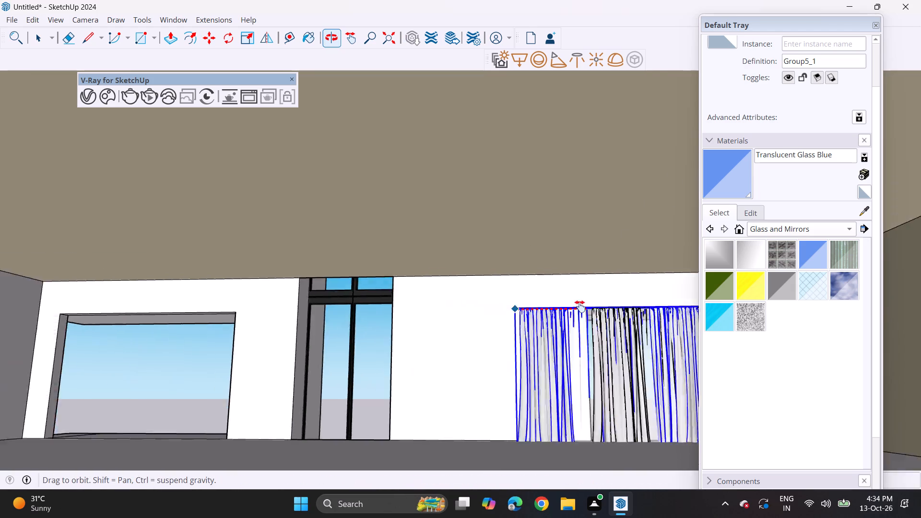
shift+middle_drag(580, 306, 633, 313)
click(172, 319)
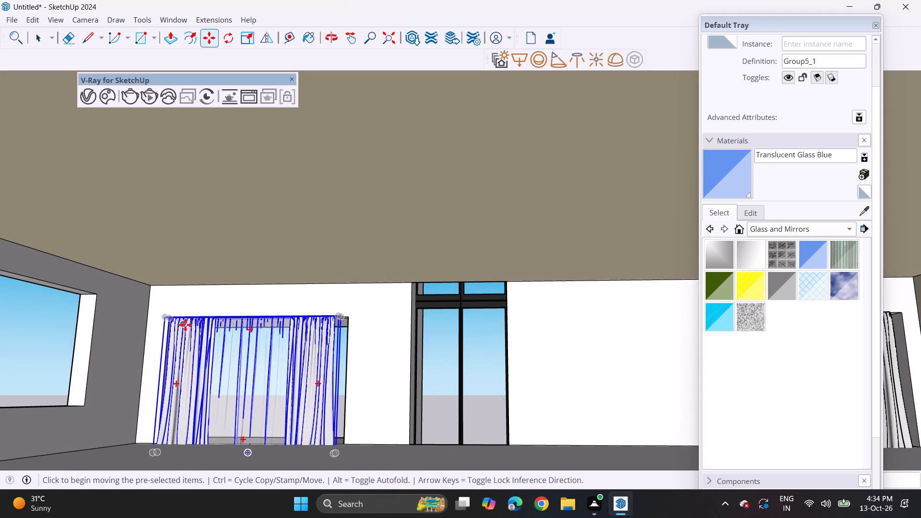
Copy the last placed curtain up another floor, and back across the central glazing to that floor's opposite front opening.
click(170, 318)
shift+middle_drag(194, 285, 203, 494)
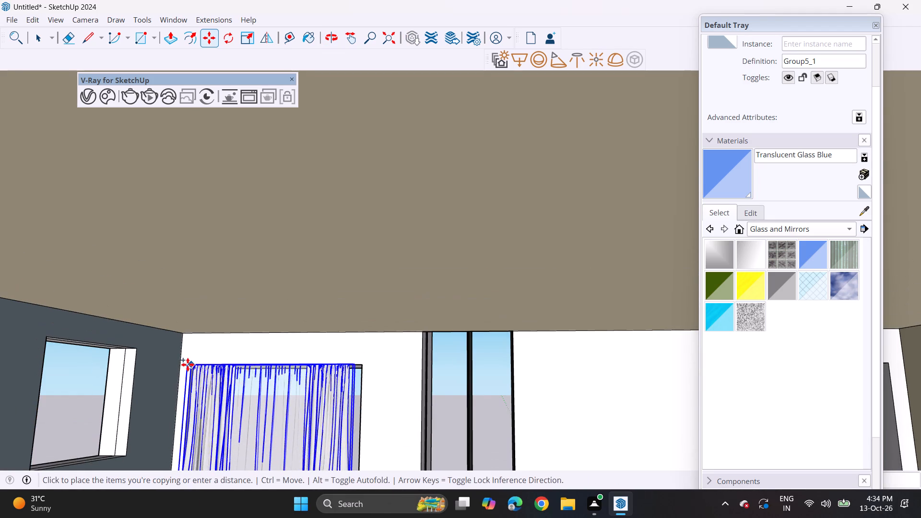
click(188, 365)
drag(191, 364, 199, 361)
shift+middle_drag(291, 362, 58, 338)
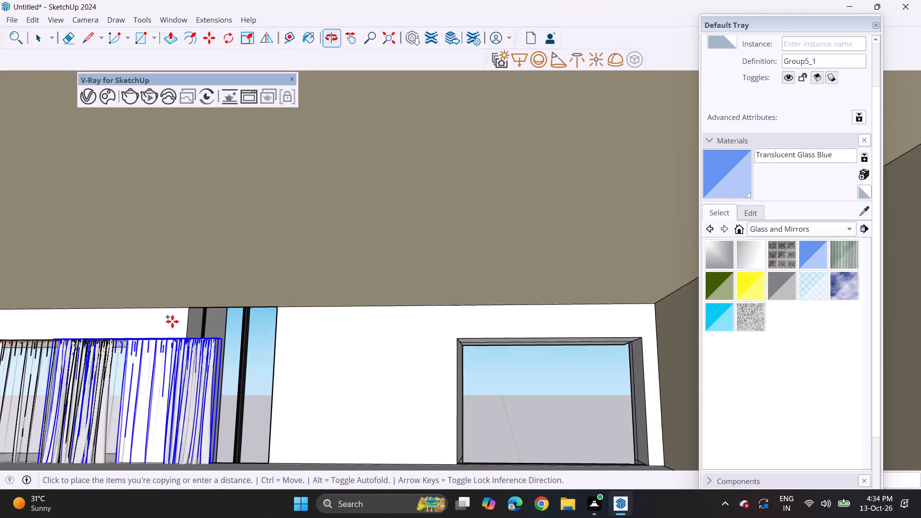
click(461, 338)
Copy the curtain to the matching opening on the next floor up, and across that floor's front wall to the other opening.
click(453, 336)
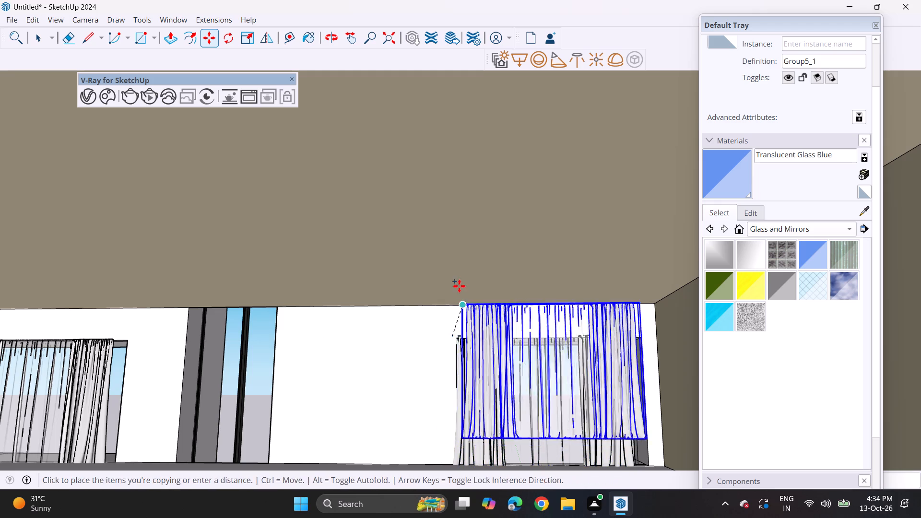
shift+middle_drag(459, 286, 466, 477)
click(464, 336)
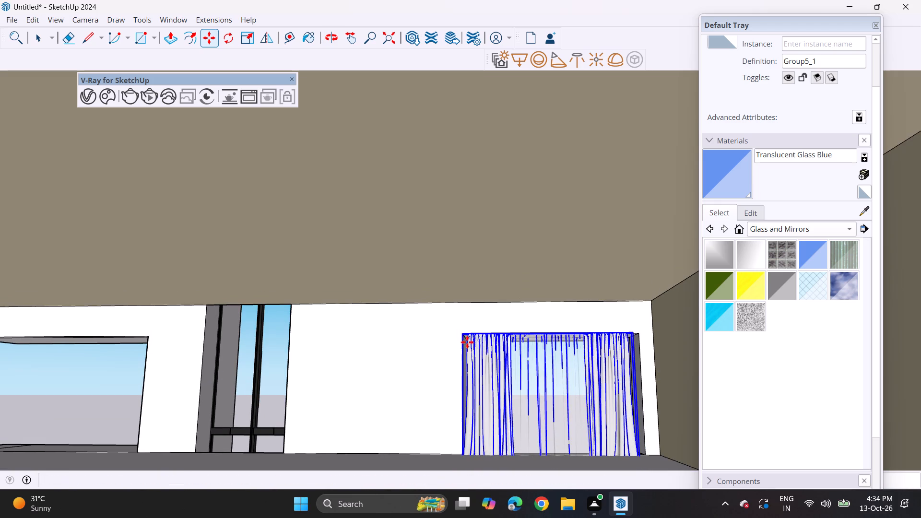
click(465, 336)
shift+middle_drag(306, 338, 575, 338)
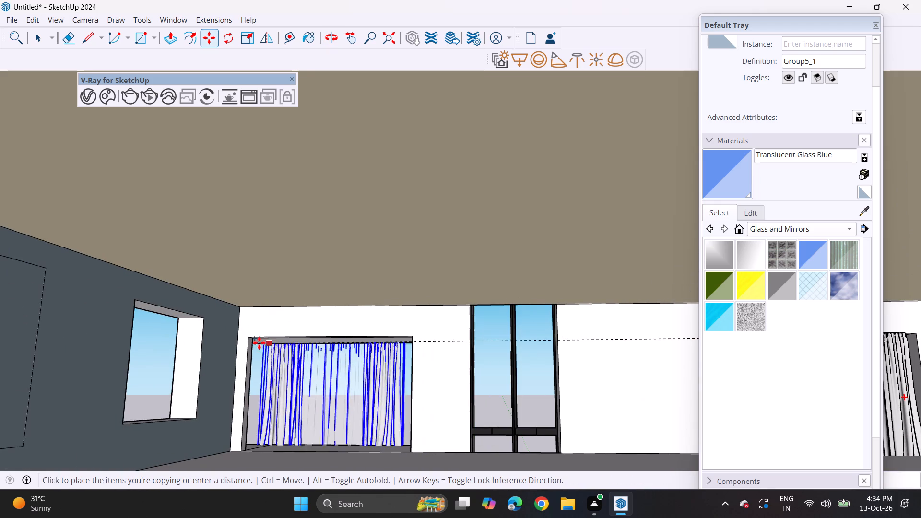
click(252, 344)
Copy the newest curtain up one more floor, and along the front wall to the opening past the central glazing.
click(252, 333)
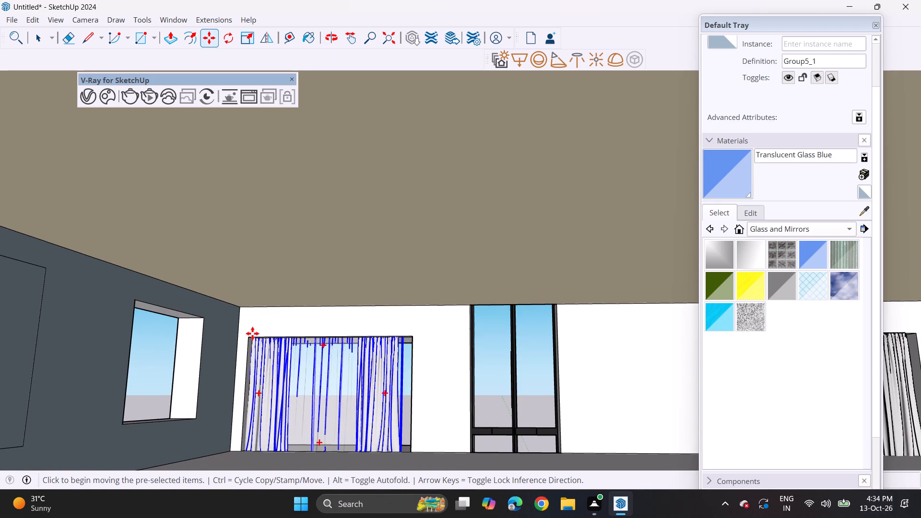
shift+middle_drag(265, 293, 264, 471)
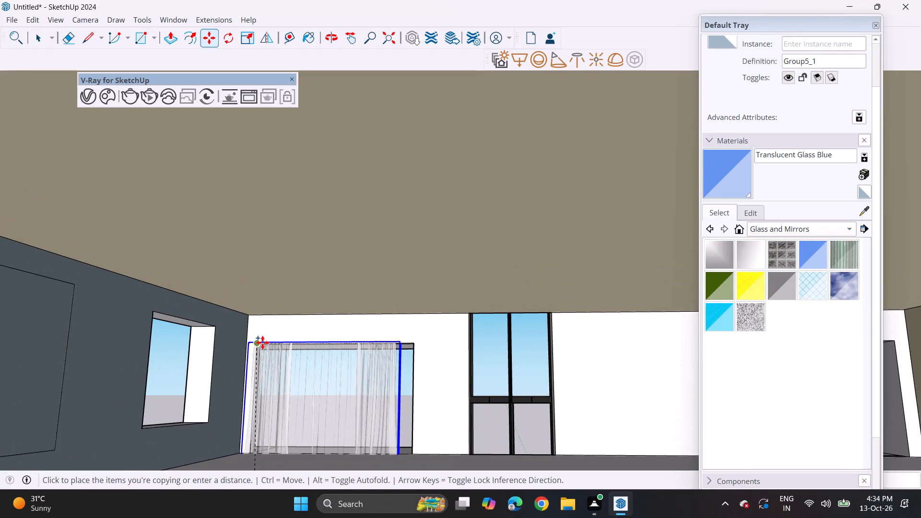
click(262, 342)
drag(251, 343, 266, 339)
shift+middle_drag(381, 349, 122, 359)
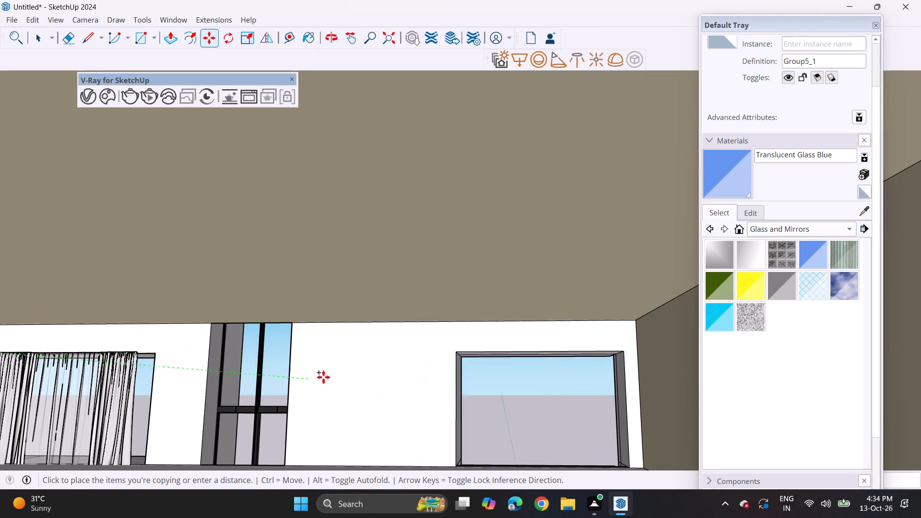
click(458, 357)
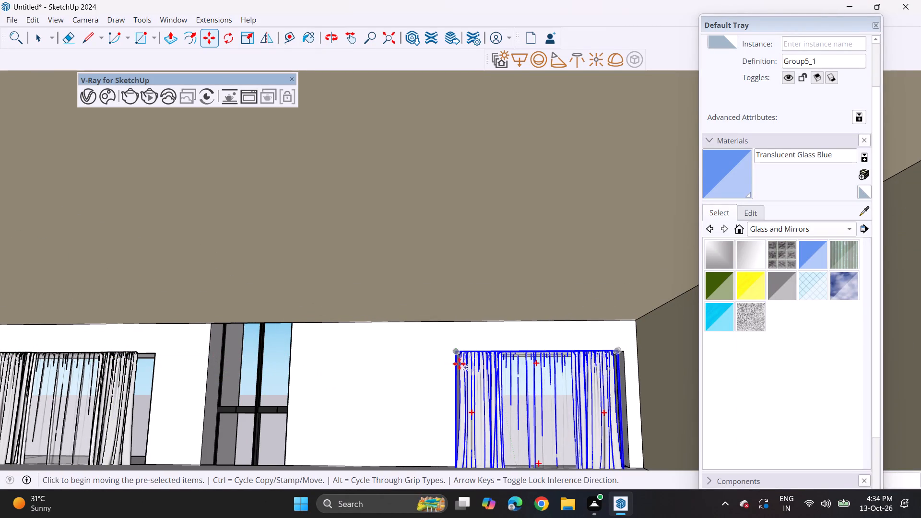
Copy the curtain up to the floor just below the top storey, and across to that floor's opposite front opening.
click(457, 353)
shift+middle_drag(445, 281, 462, 469)
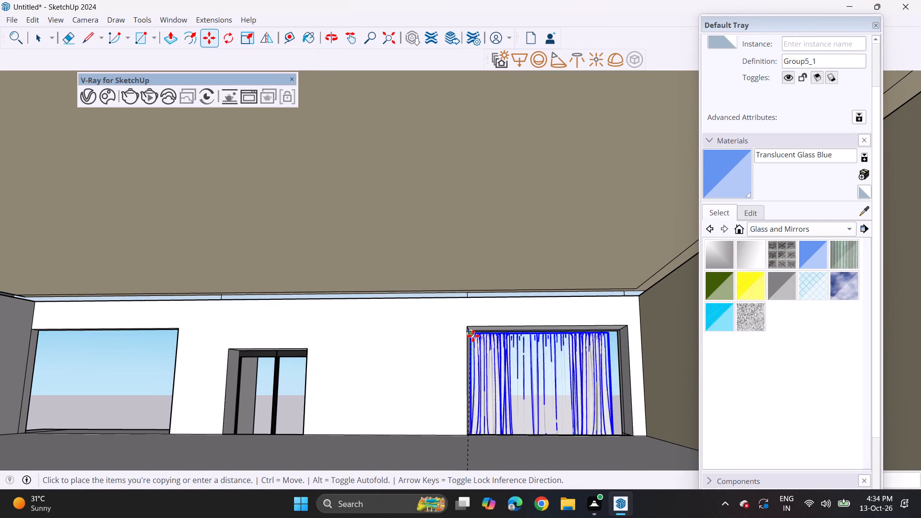
click(469, 330)
click(469, 326)
shift+middle_drag(209, 318, 370, 352)
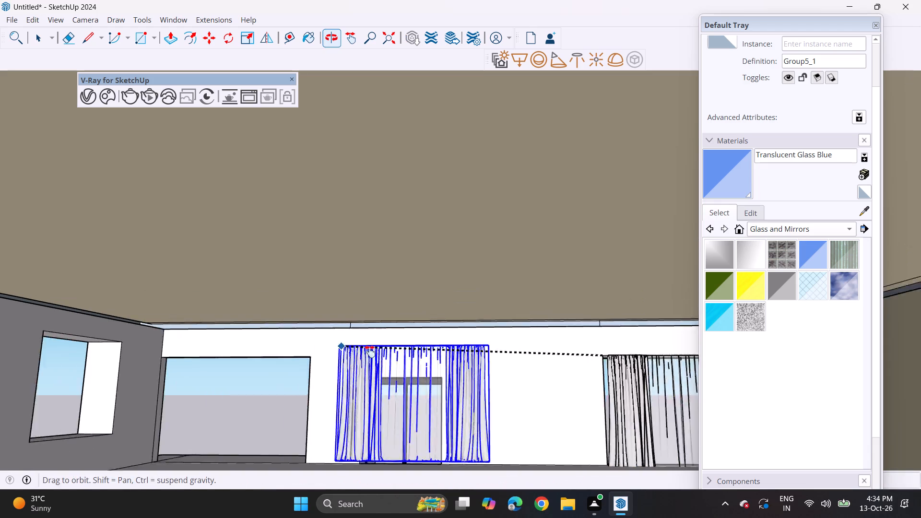
shift+middle_drag(370, 352, 401, 354)
click(219, 361)
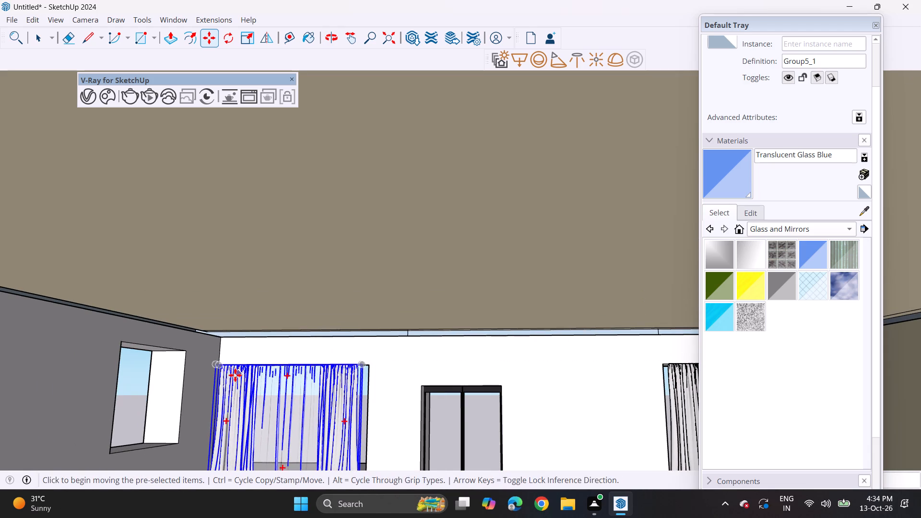
Copy the curtain up to the top storey's front opening, and across to the opening on the far side of the central wall.
click(223, 363)
shift+middle_drag(234, 329, 220, 483)
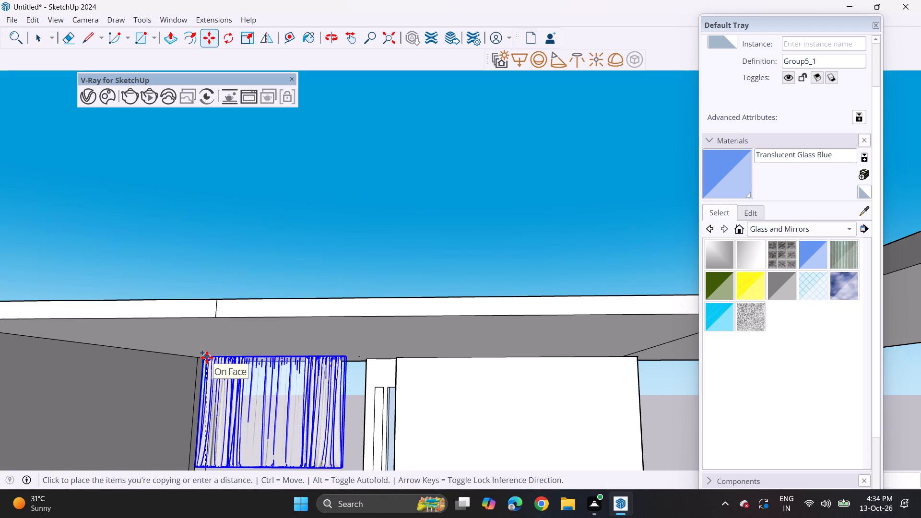
click(207, 357)
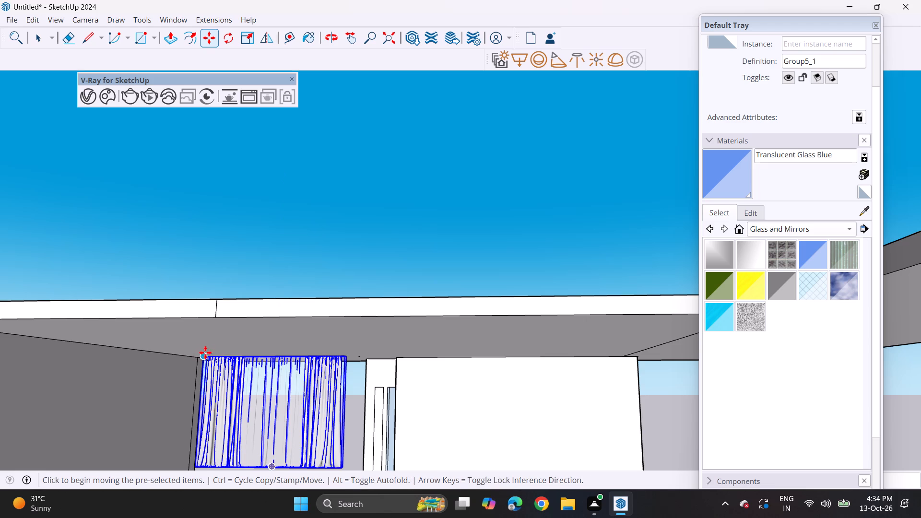
click(205, 358)
shift+middle_drag(339, 355, 146, 327)
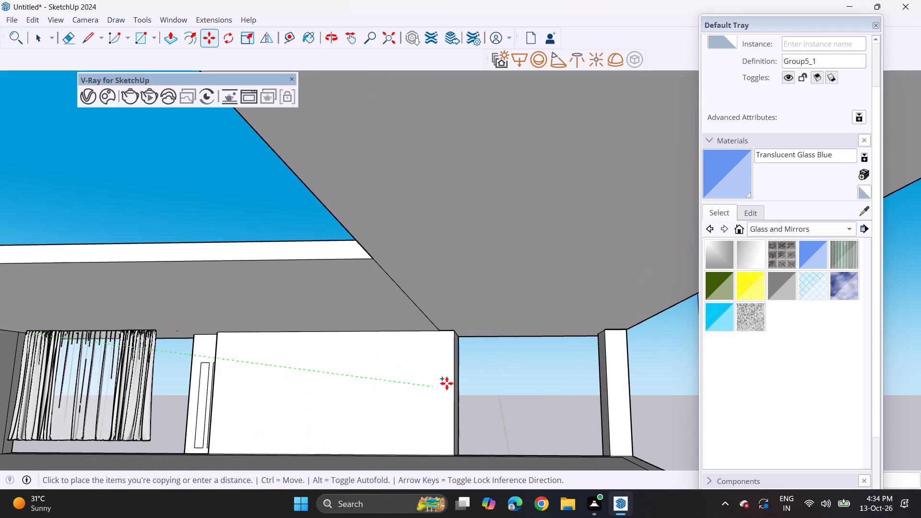
click(445, 333)
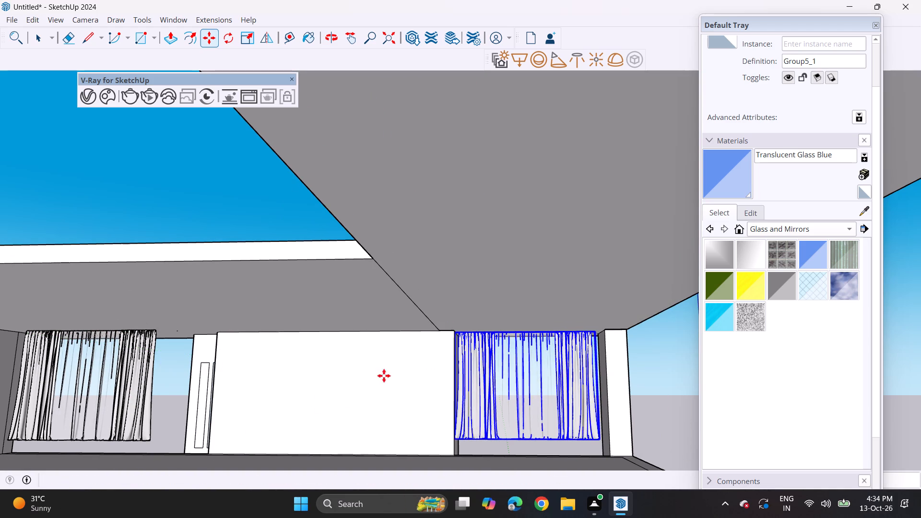
Clear the selection and examine the curtained front facade of the whole building from outside.
middle_drag(283, 389, 920, 374)
middle_drag(613, 411, 779, 445)
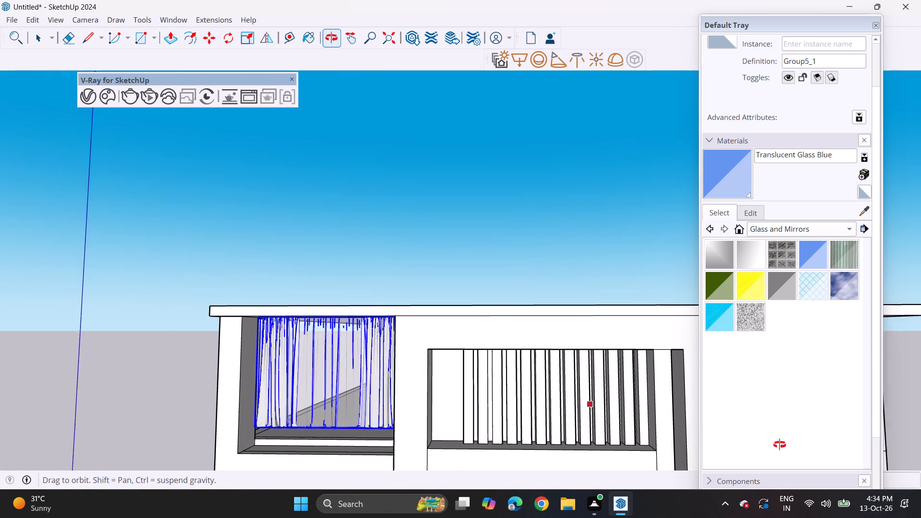
middle_drag(779, 445, 773, 445)
scroll(441, 433, down, 8)
shift+middle_drag(484, 409, 375, 355)
key(space)
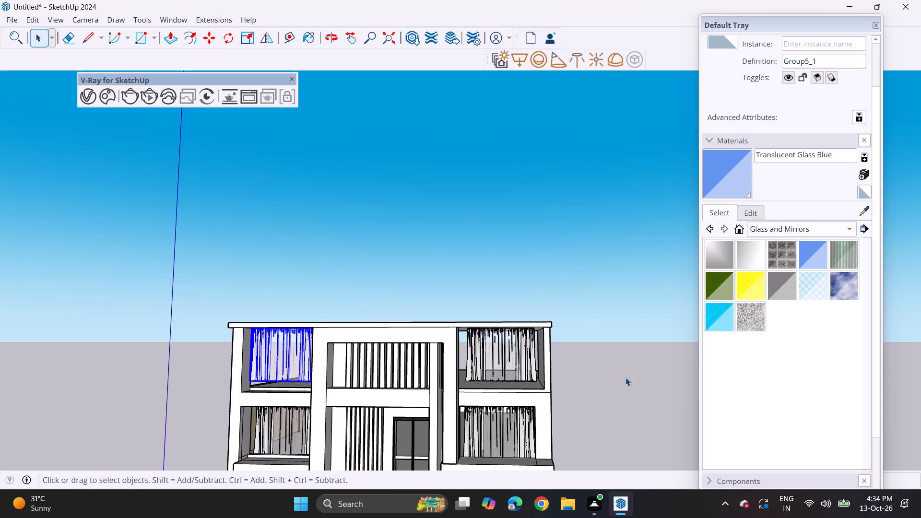
click(626, 377)
scroll(593, 385, down, 3)
shift+middle_drag(593, 415, 502, 332)
scroll(498, 330, down, 2)
middle_drag(471, 408, 437, 409)
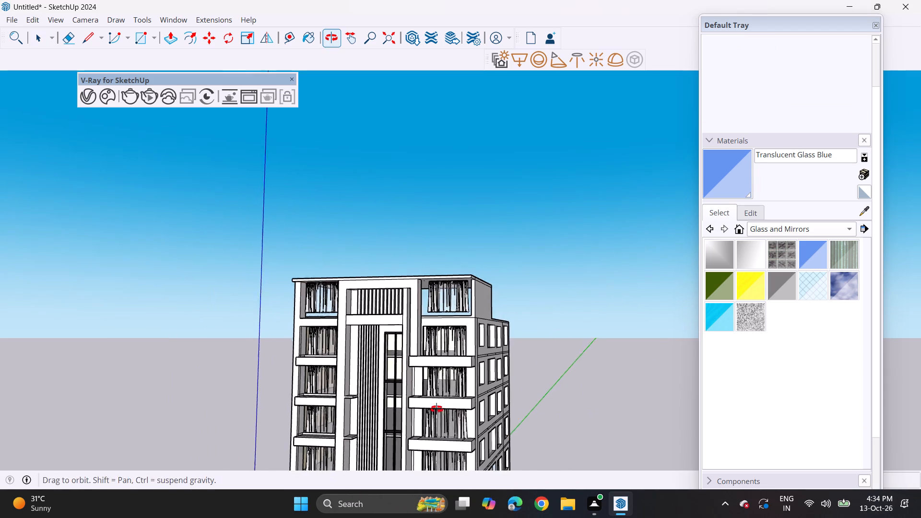
middle_drag(437, 409, 433, 411)
middle_drag(446, 424, 437, 336)
scroll(437, 336, down, 4)
shift+middle_drag(476, 411, 431, 355)
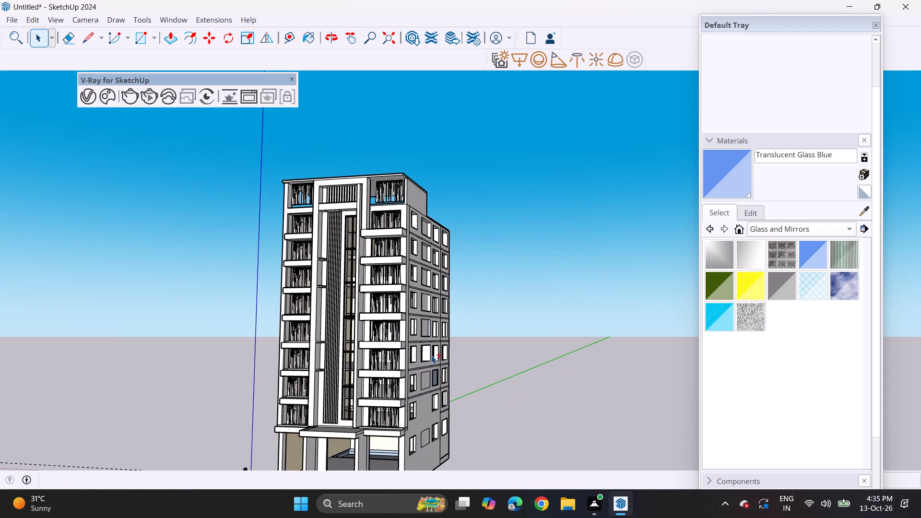
Import the three-panel black frame model Component_21 from the Downloads folder.
click(11, 13)
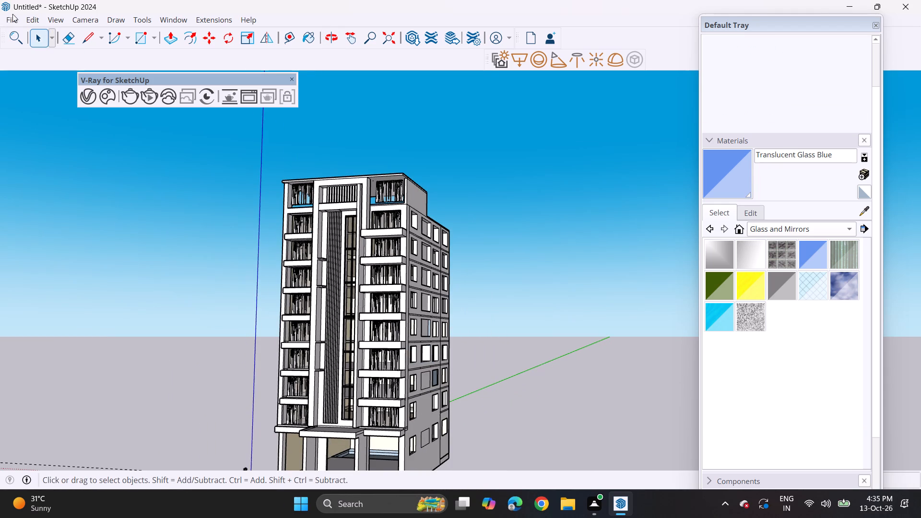
click(13, 20)
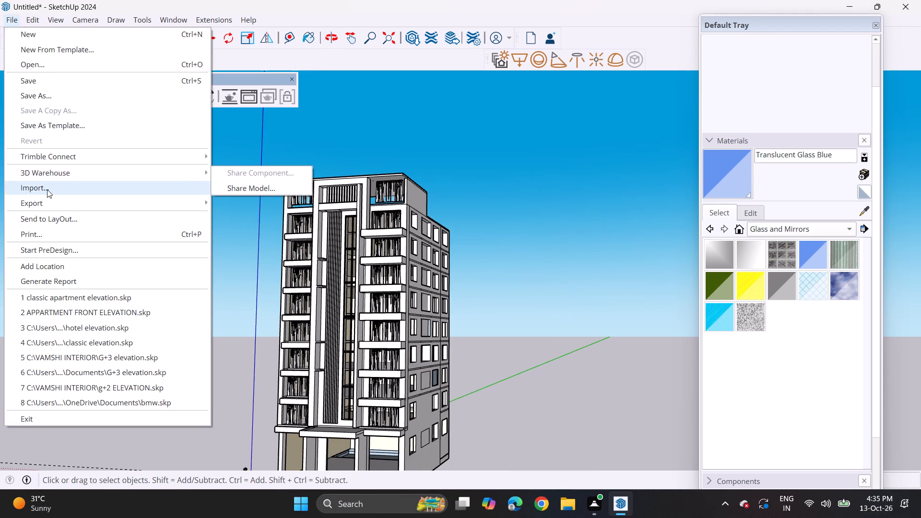
click(47, 189)
scroll(179, 173, down, 12)
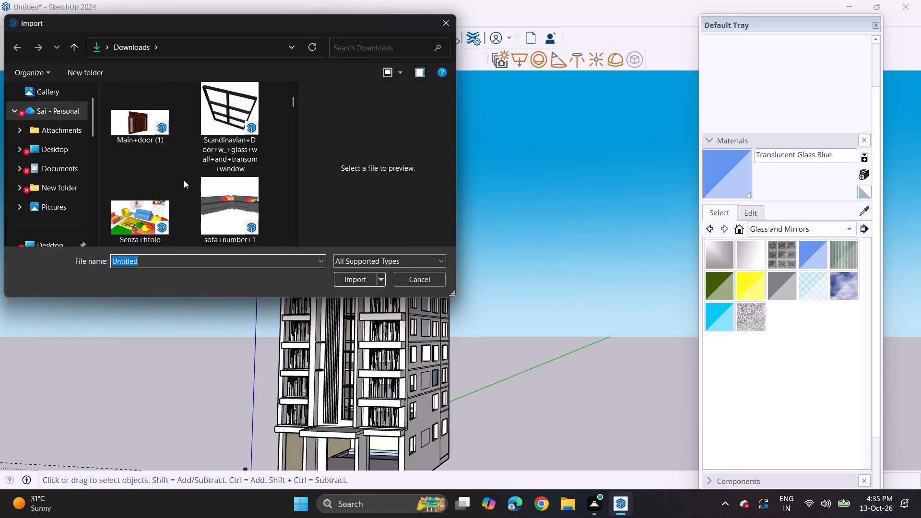
scroll(184, 180, down, 14)
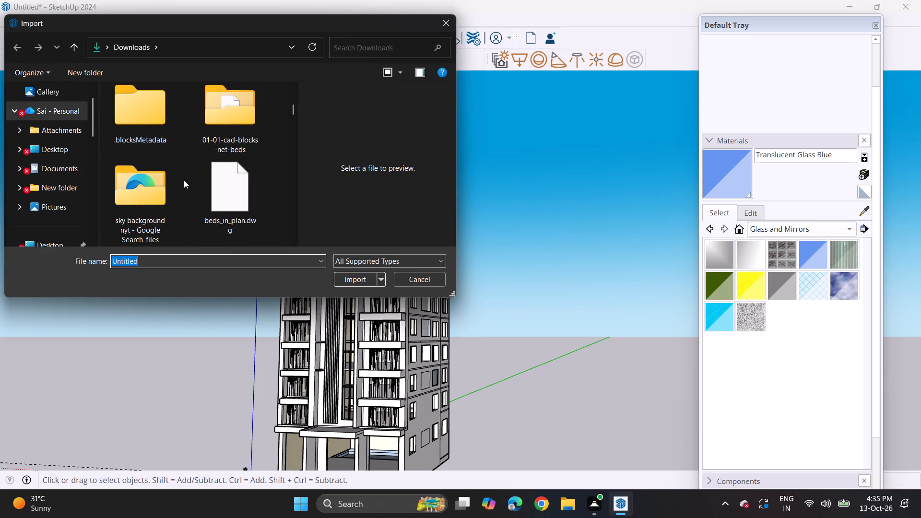
scroll(184, 180, down, 8)
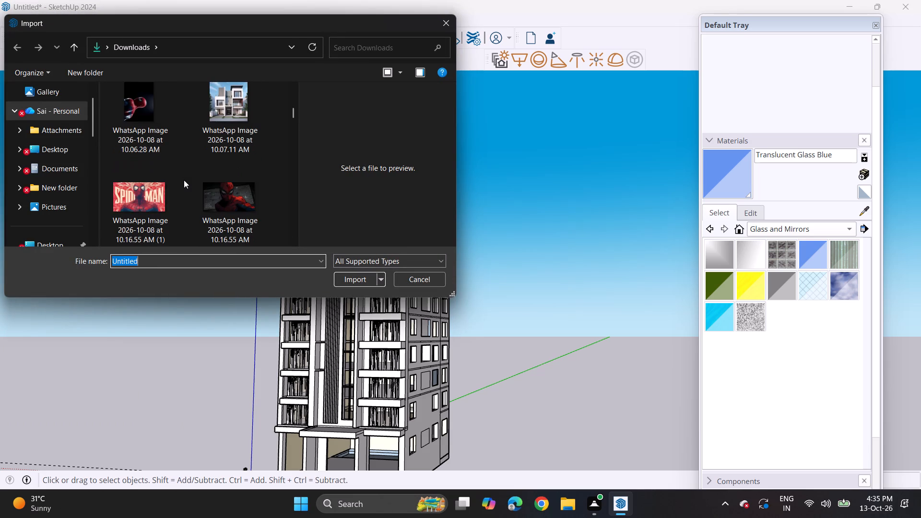
scroll(184, 180, down, 6)
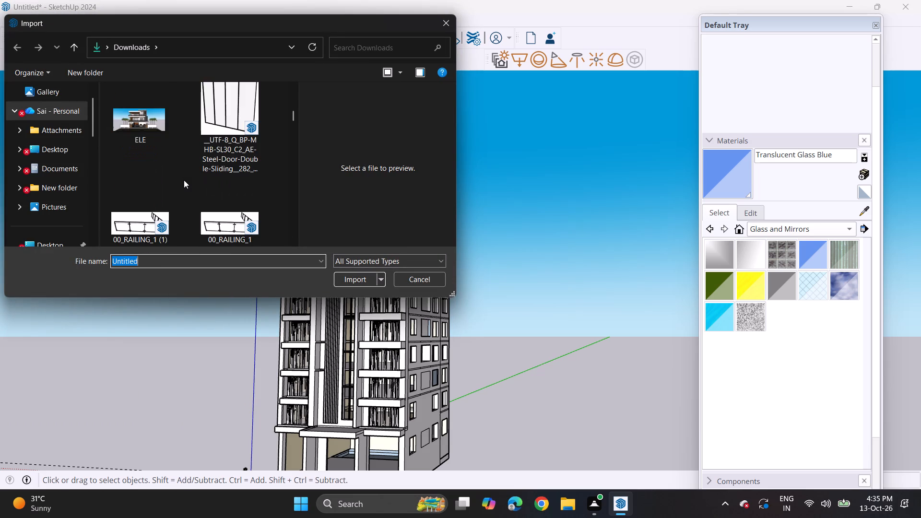
scroll(198, 149, down, 4)
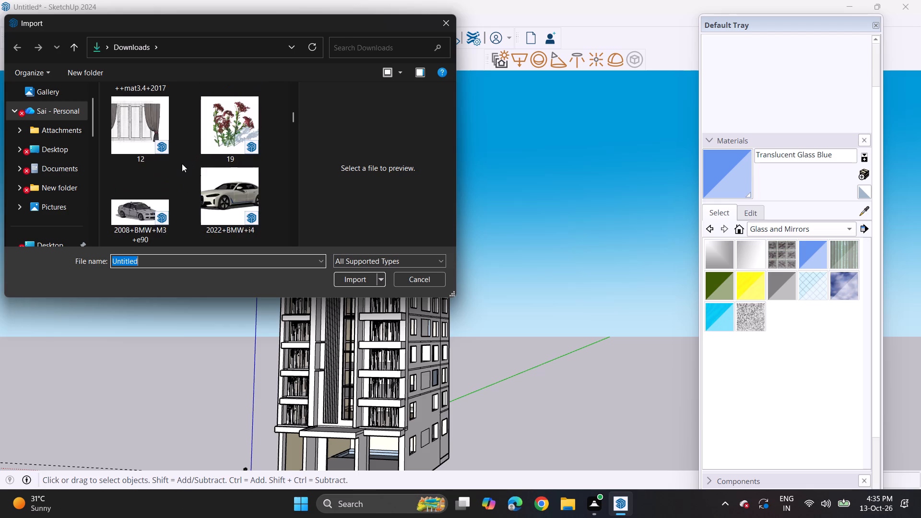
scroll(182, 164, down, 6)
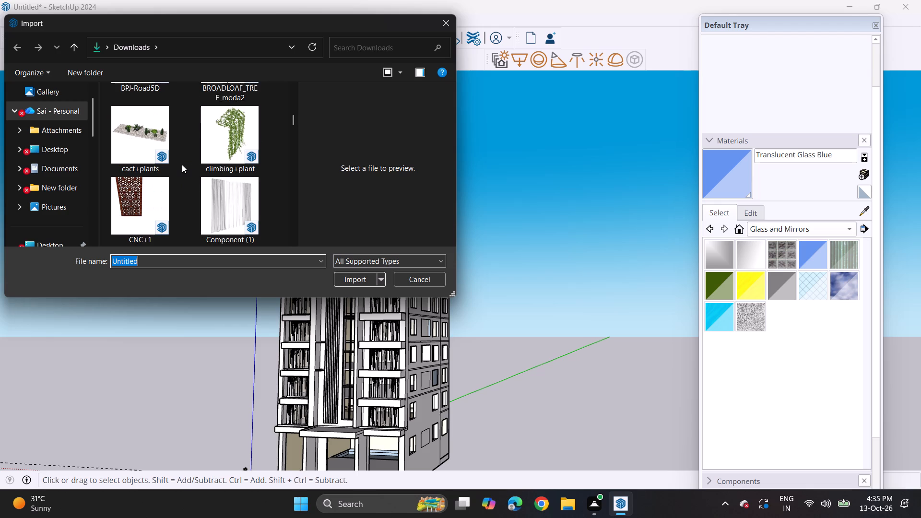
scroll(182, 165, down, 4)
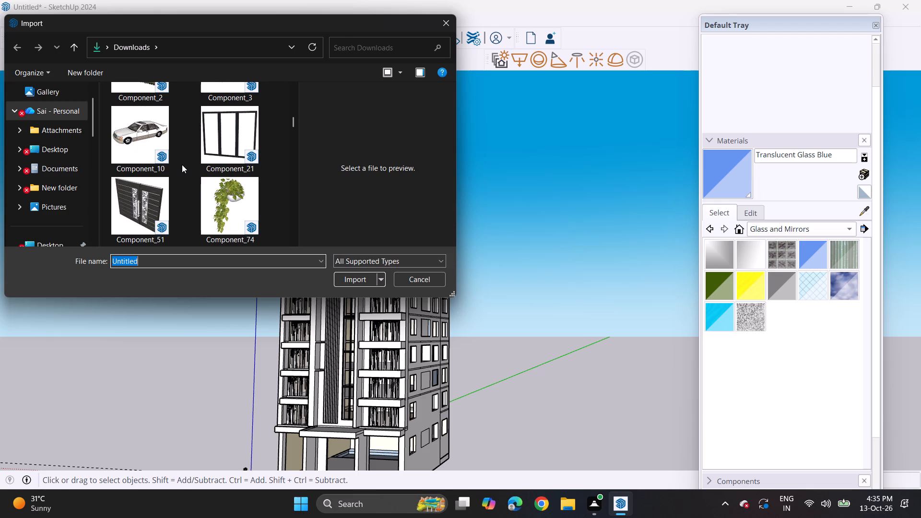
click(209, 148)
click(348, 279)
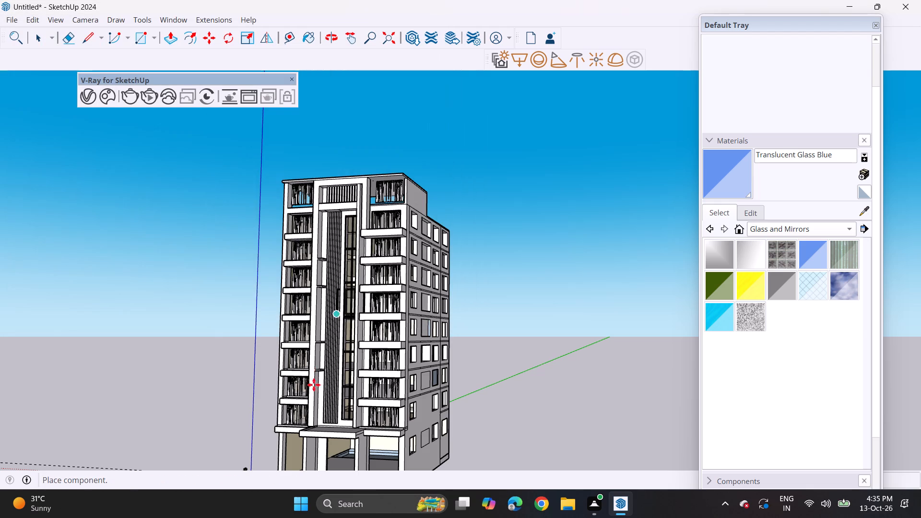
Place the black frame at the lower corner of the lowest curtained front opening, in the facade's left-hand column.
scroll(283, 419, up, 12)
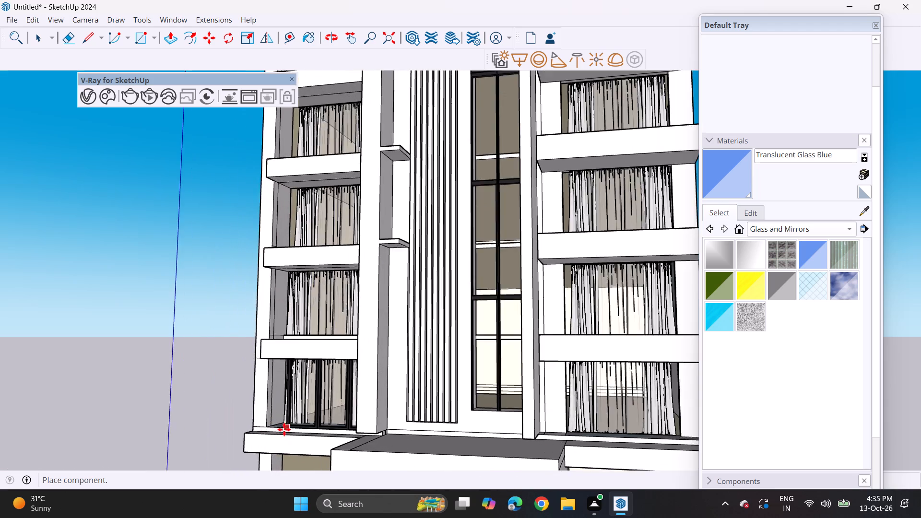
scroll(284, 429, up, 11)
middle_drag(256, 416, 354, 456)
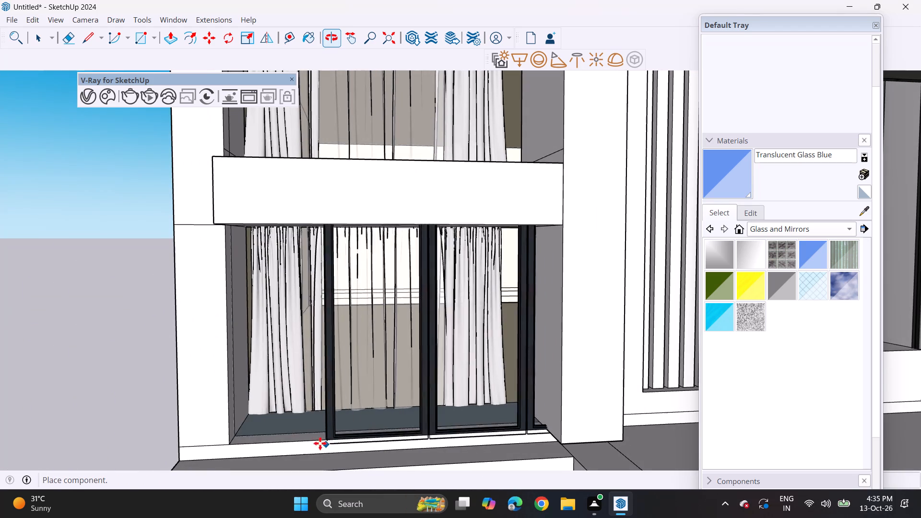
click(240, 436)
middle_drag(313, 367, 296, 334)
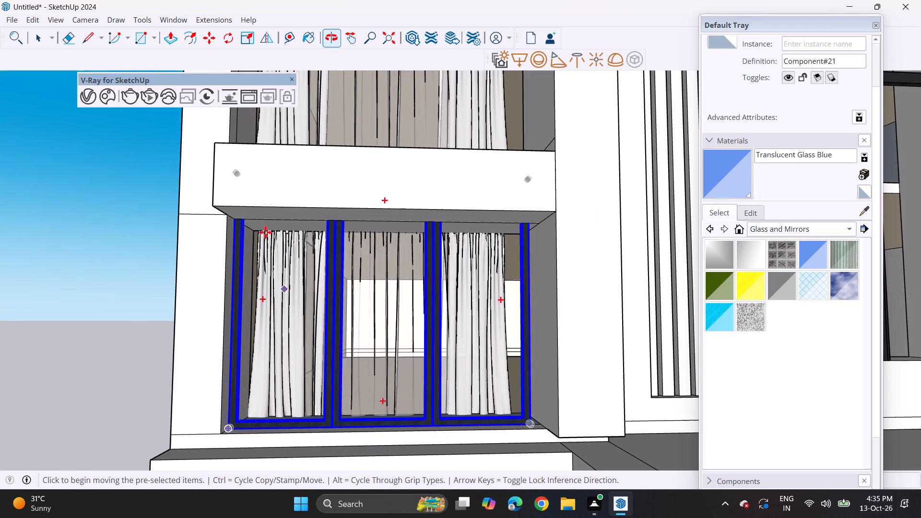
Move the frame down so its top rail fits beneath the top of the lowest curtained opening.
click(252, 39)
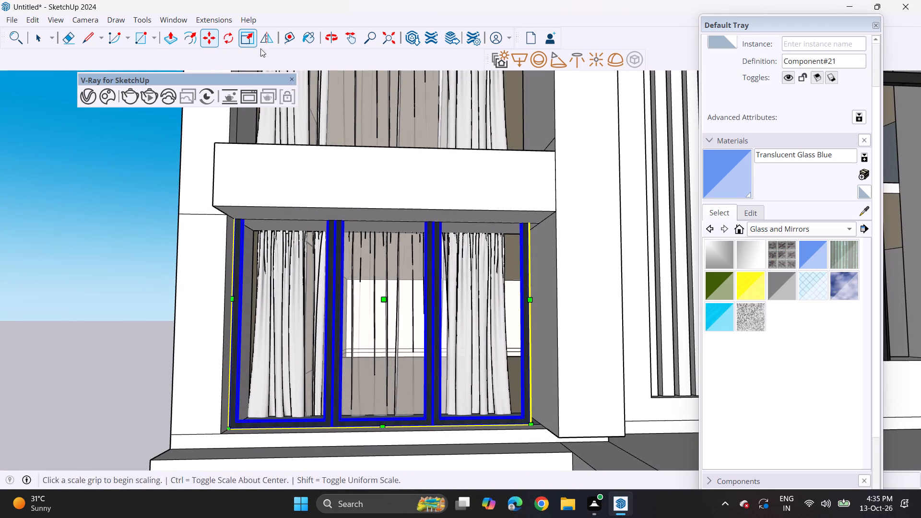
middle_drag(375, 227, 536, 229)
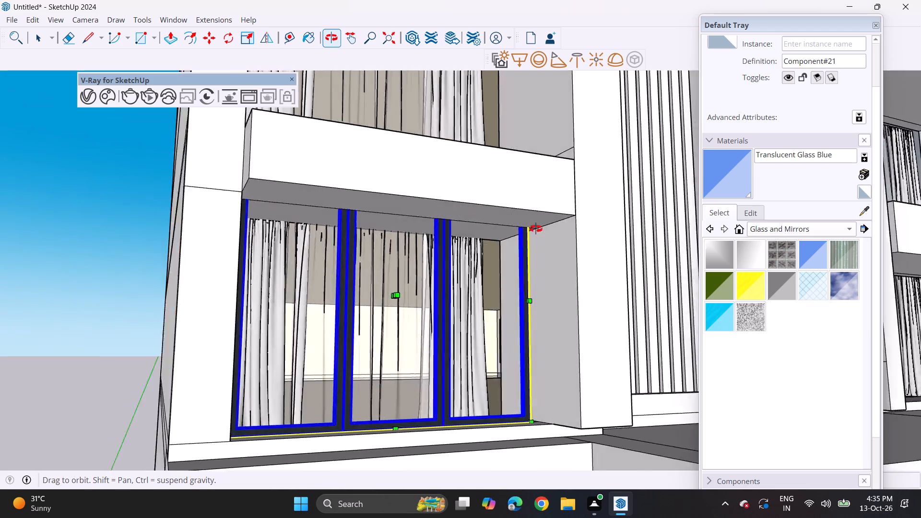
middle_drag(536, 229, 508, 239)
scroll(437, 224, up, 2)
scroll(393, 215, up, 2)
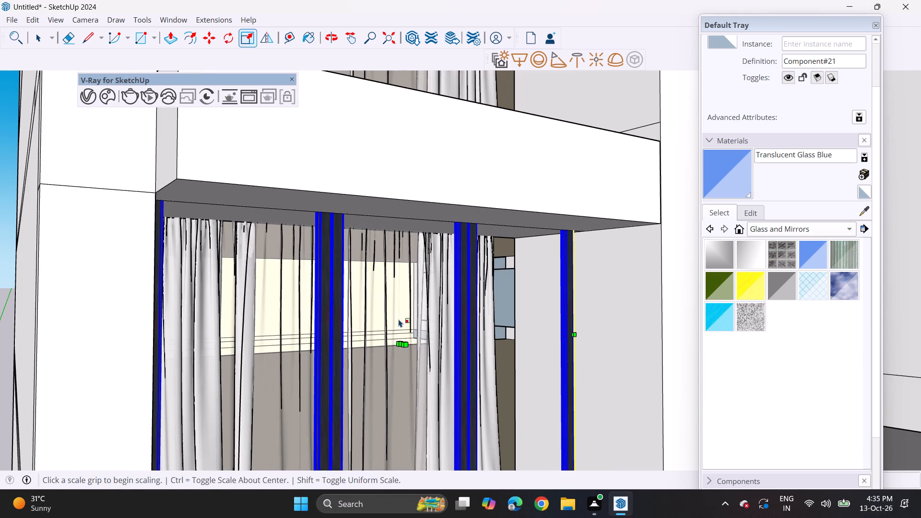
middle_drag(493, 283, 300, 255)
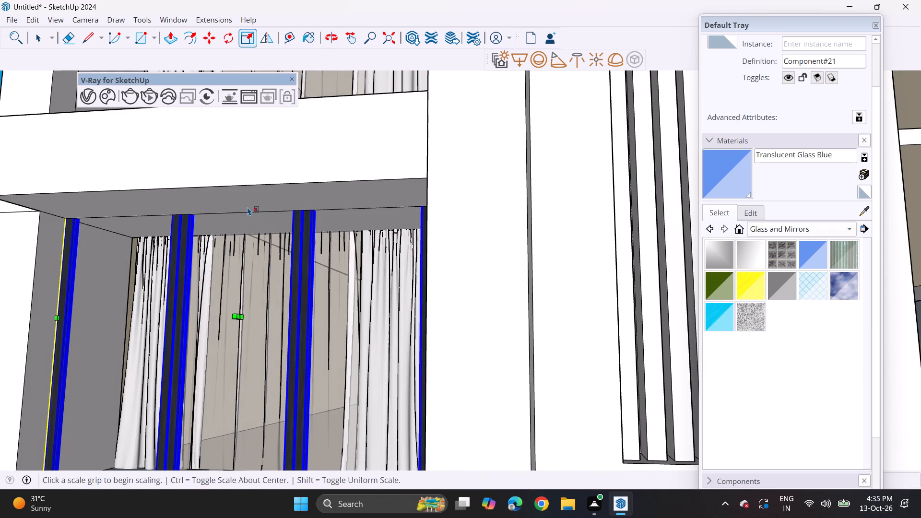
middle_drag(255, 187, 281, 289)
scroll(253, 201, down, 3)
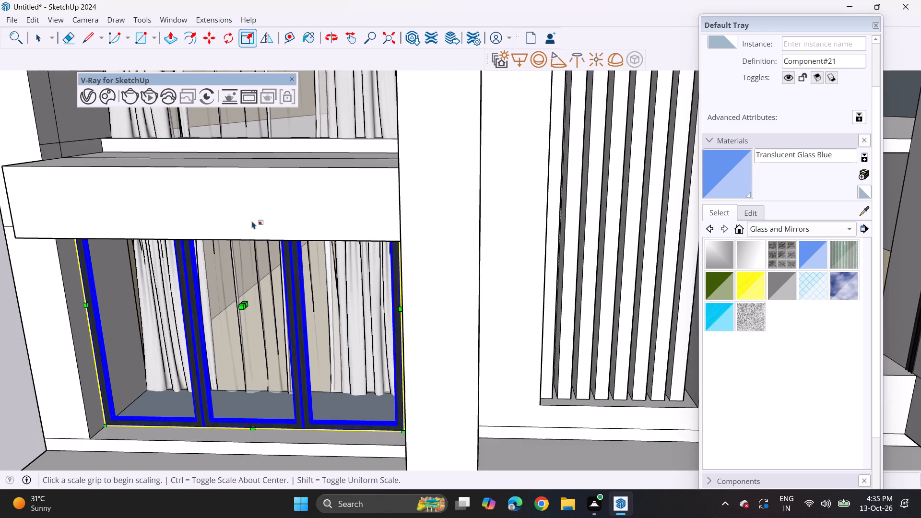
shift+middle_drag(254, 224, 358, 137)
middle_drag(364, 184, 336, 136)
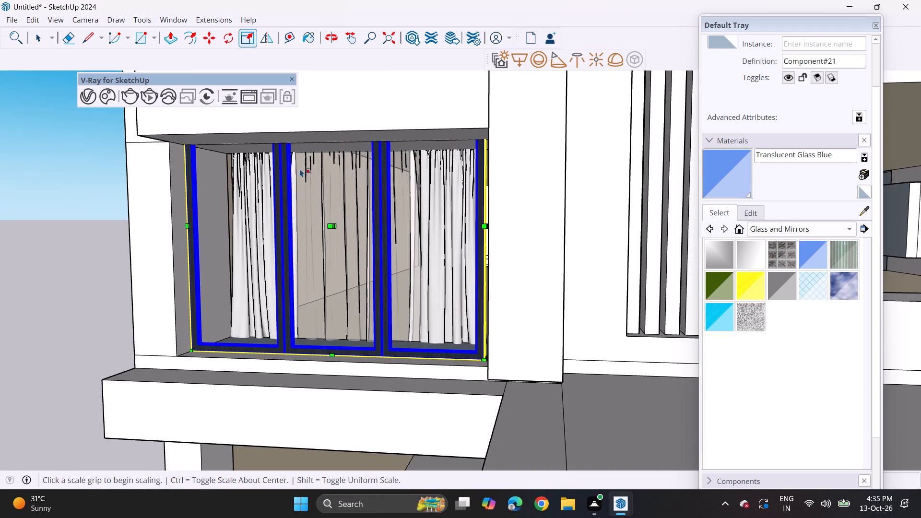
key(space)
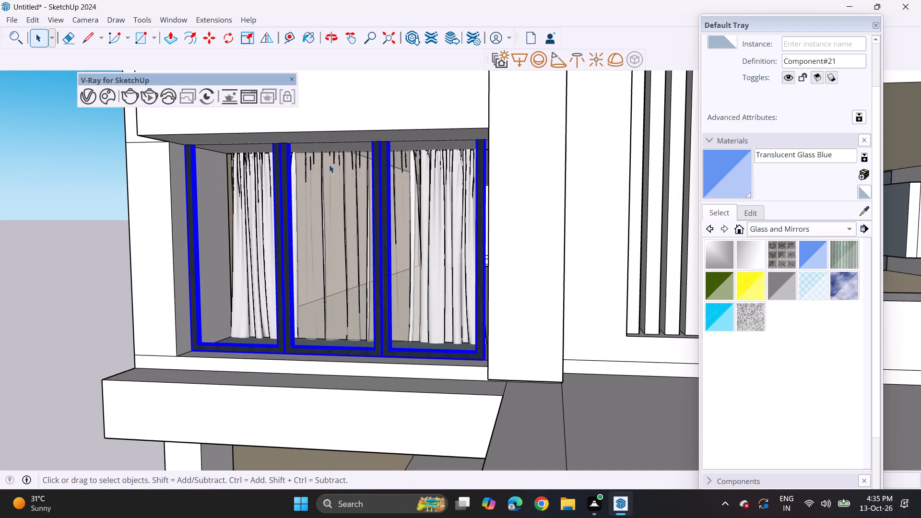
key(m)
click(346, 160)
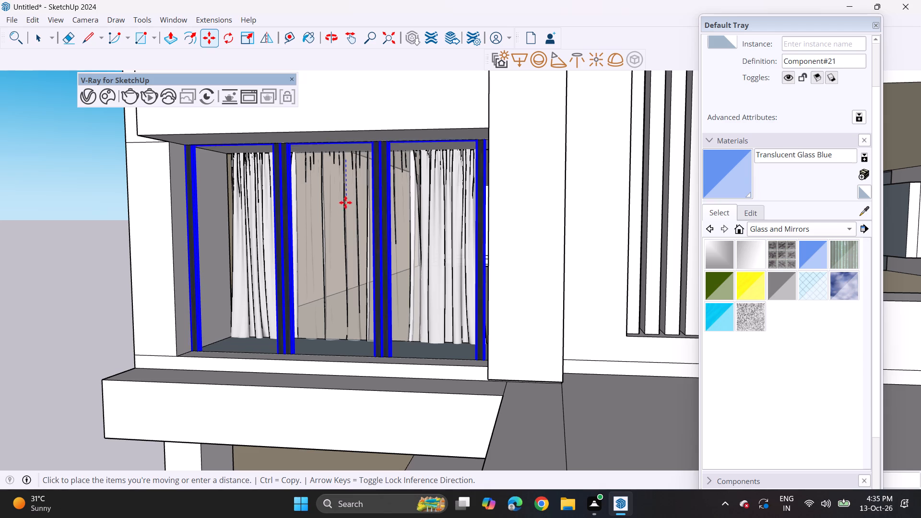
click(344, 212)
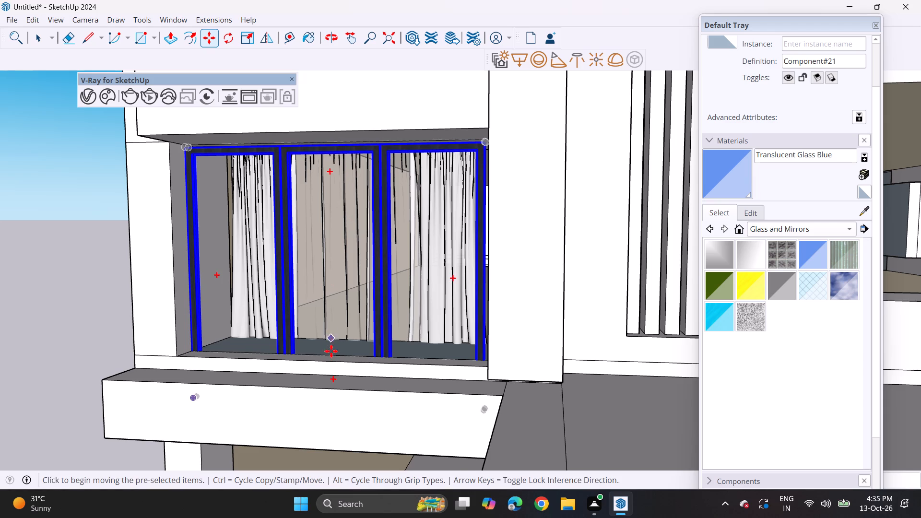
Scale the frame's height from its bottom side so the lower rail comes up to the opening's sill.
click(241, 41)
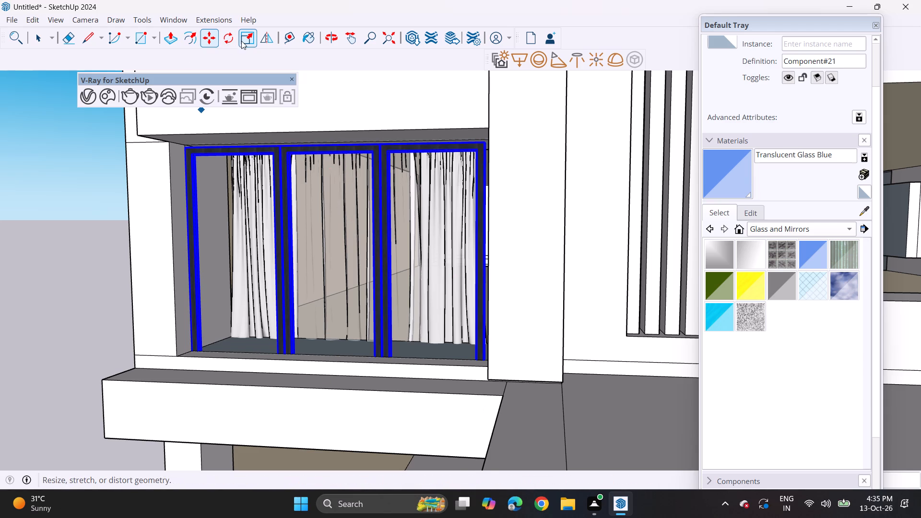
middle_drag(342, 392, 360, 317)
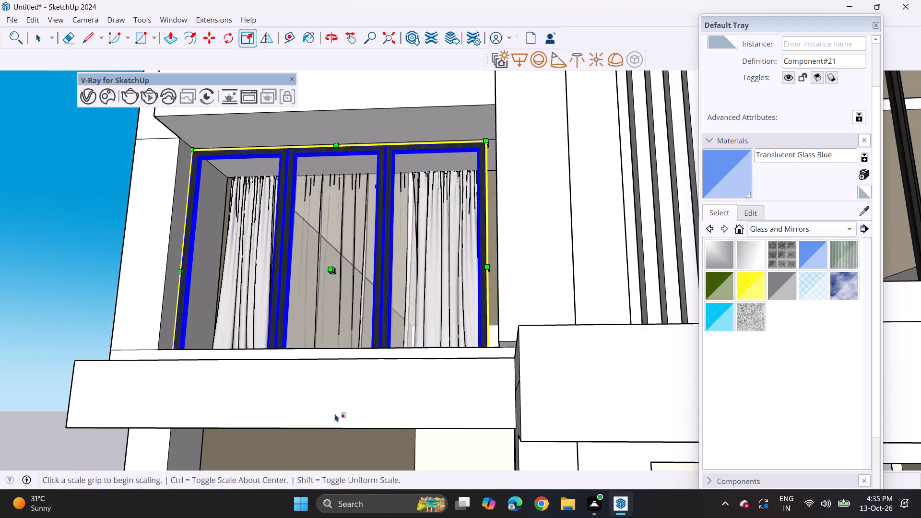
middle_drag(335, 413, 336, 341)
middle_drag(277, 318, 316, 471)
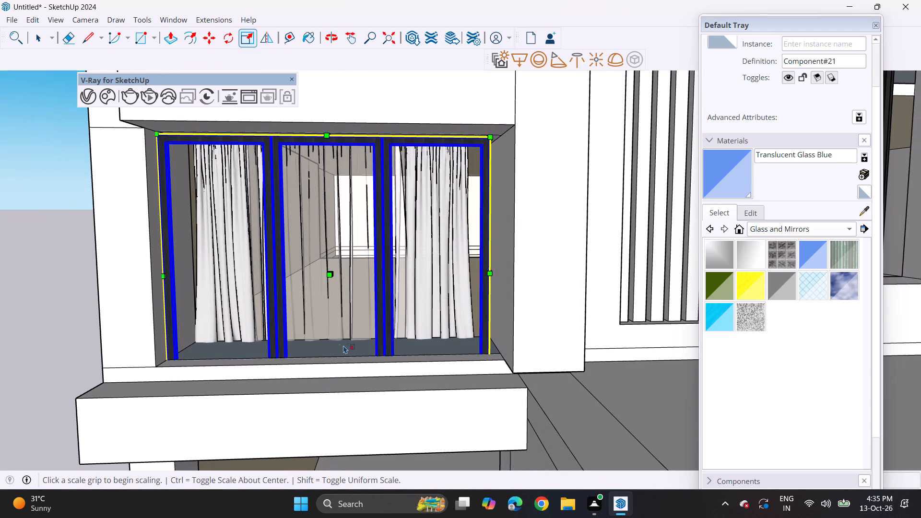
middle_drag(338, 402, 319, 470)
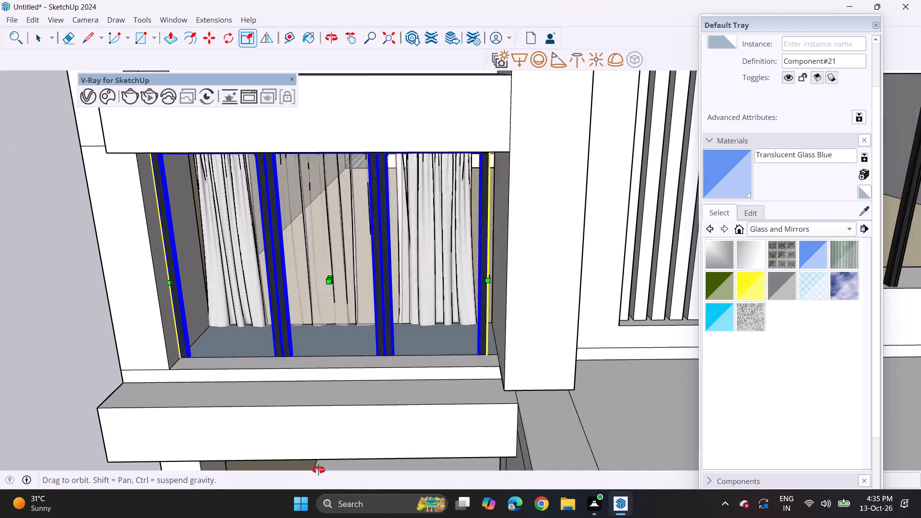
middle_drag(319, 470, 318, 490)
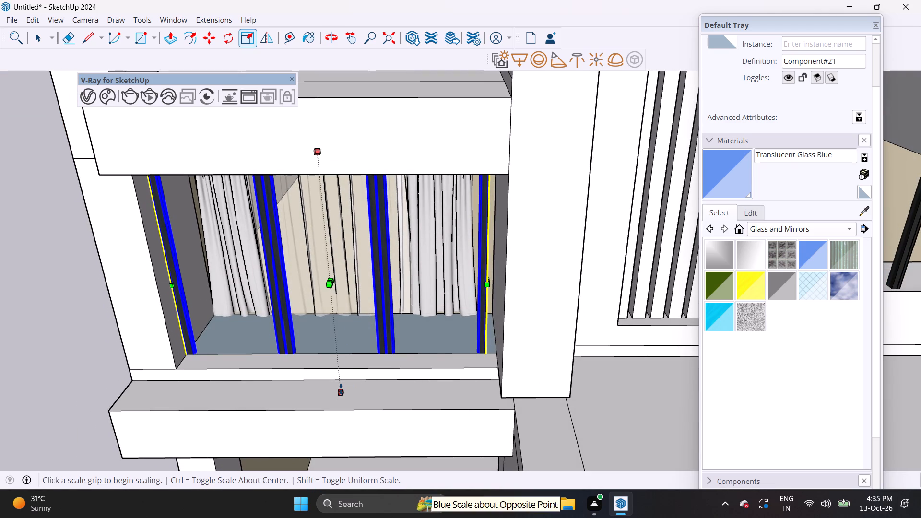
click(341, 389)
click(341, 363)
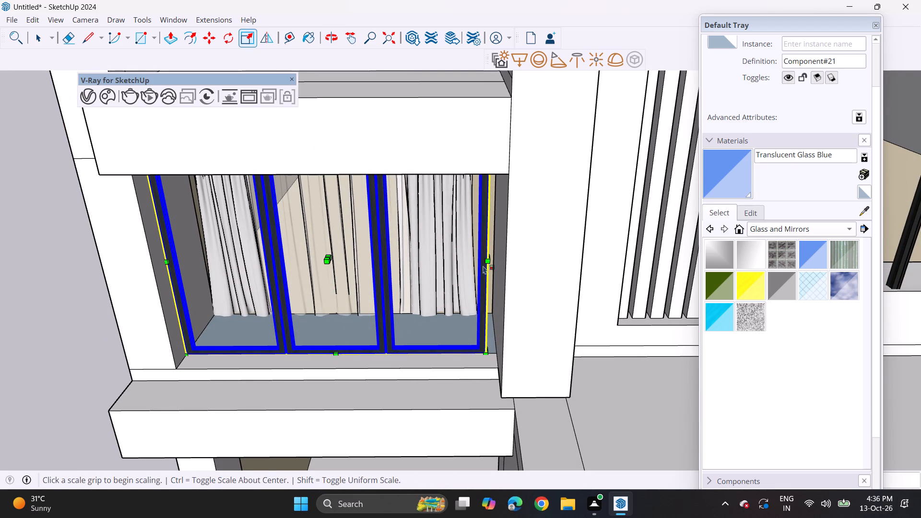
Scale the frame's width out to the side wall so it fills the opening, and clear the selection.
click(491, 254)
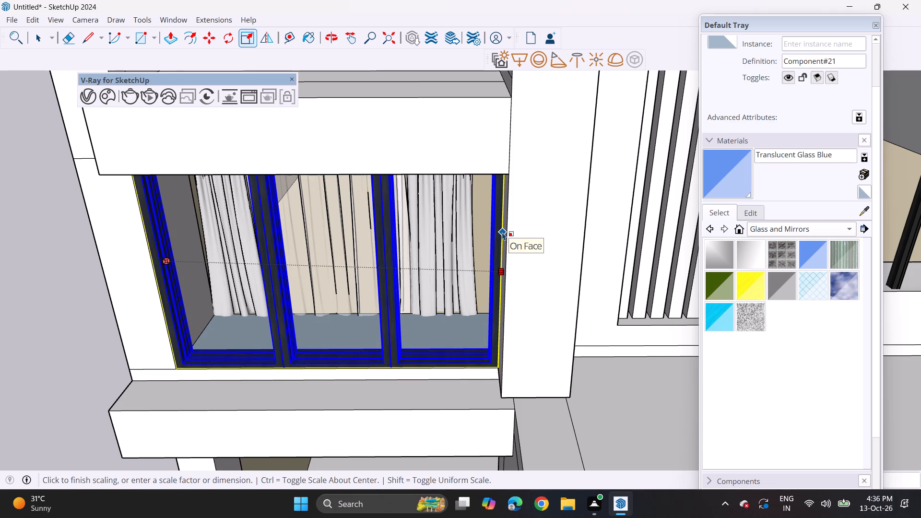
click(502, 232)
middle_drag(308, 324, 313, 256)
scroll(310, 252, down, 6)
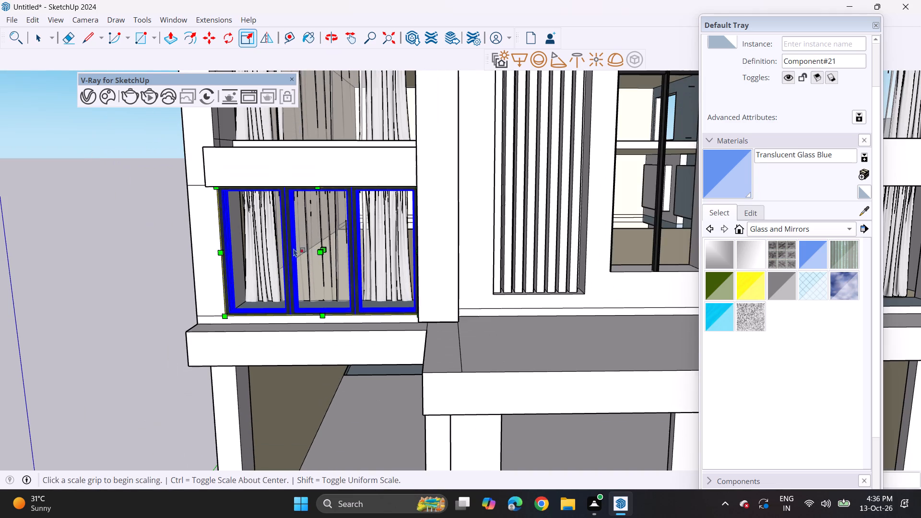
key(space)
click(91, 219)
Copy the fitted black frame straight up from its lower corner into the second curtained floor's opening.
middle_drag(214, 260, 301, 383)
middle_drag(305, 385, 306, 313)
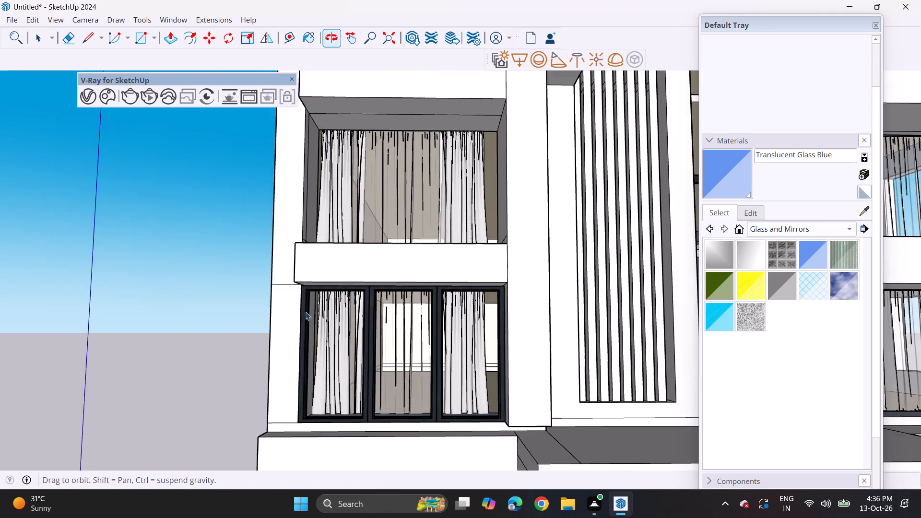
middle_drag(312, 323, 317, 341)
scroll(339, 388, up, 1)
click(336, 390)
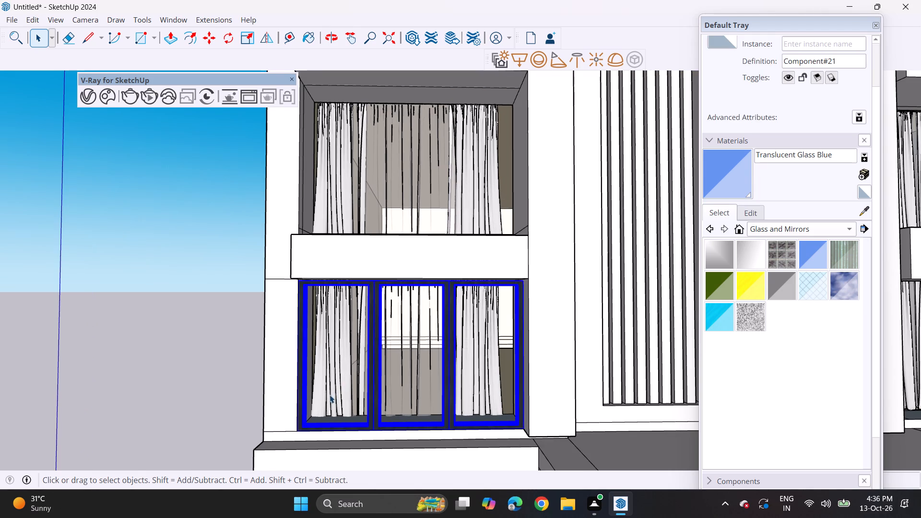
key(m)
click(301, 432)
shift+middle_drag(304, 326, 305, 452)
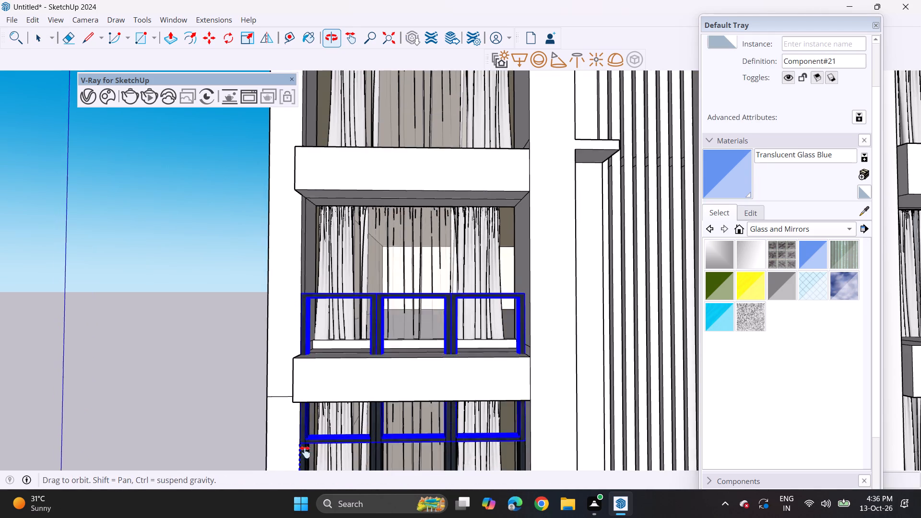
shift+middle_drag(305, 452, 305, 456)
click(306, 364)
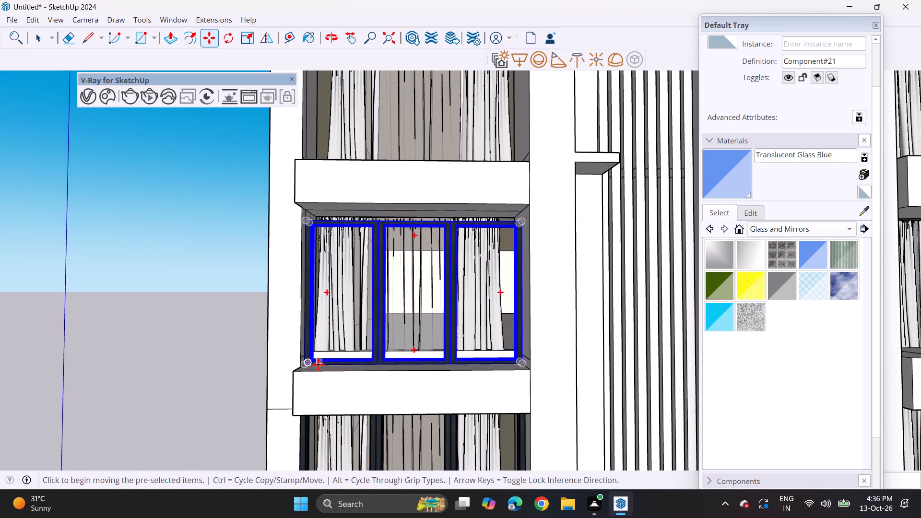
Copy the frame up the same column into the third and fourth curtained floors' openings.
click(307, 364)
shift+middle_drag(308, 244, 326, 386)
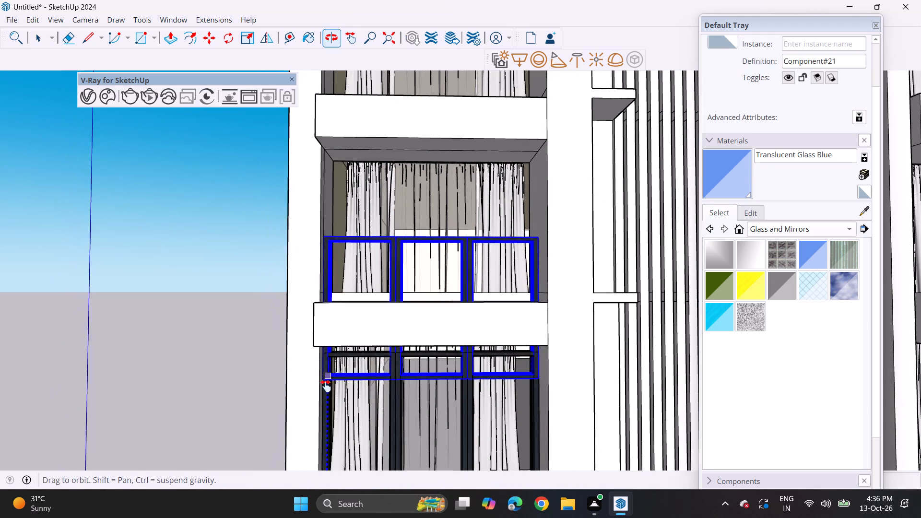
shift+middle_drag(326, 386, 326, 392)
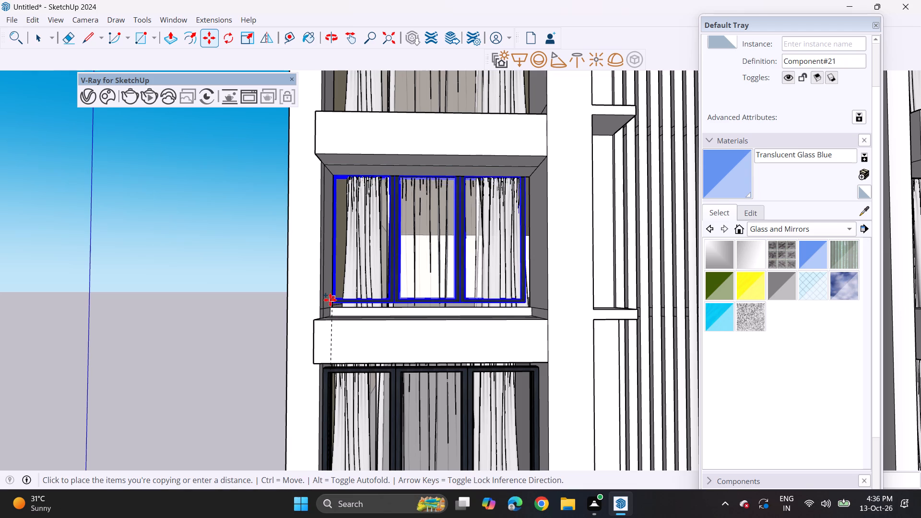
click(330, 303)
ctrl+click(335, 309)
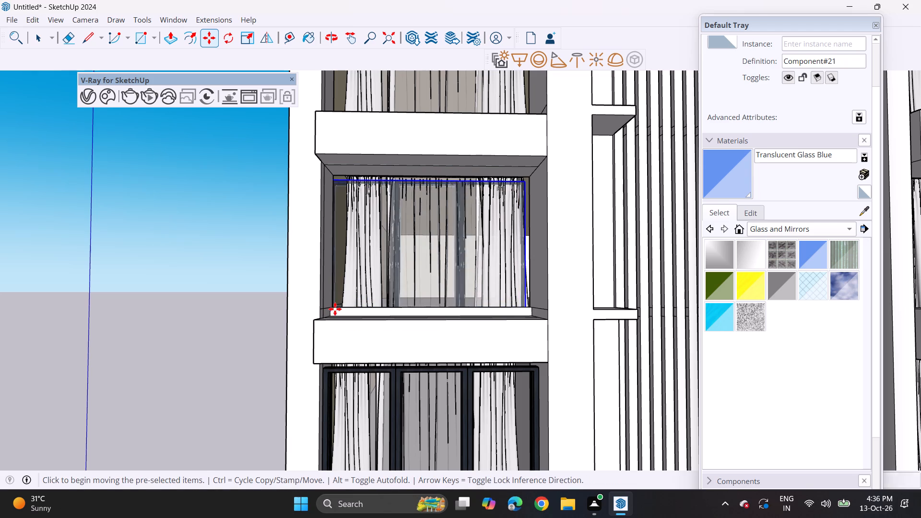
shift+middle_drag(330, 247, 355, 418)
click(359, 294)
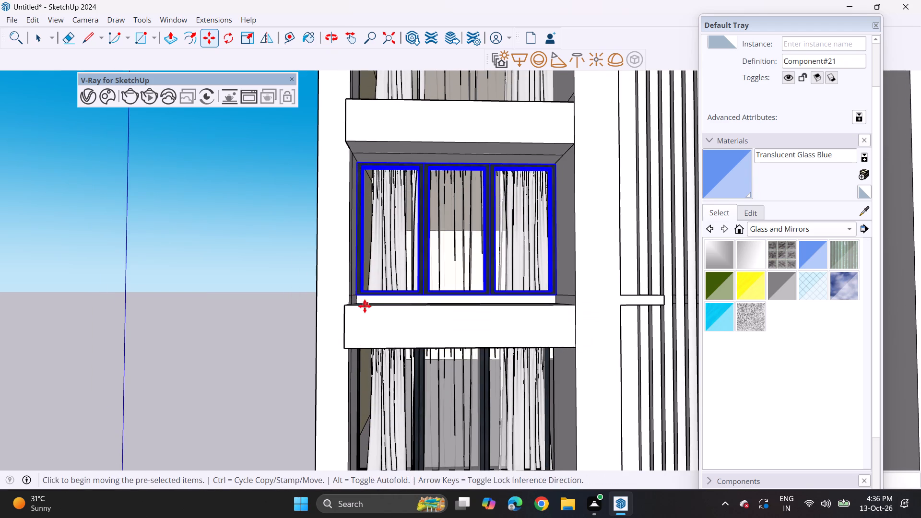
Copy the frame up the same column into the fifth and sixth curtained floors' openings.
click(359, 295)
shift+middle_drag(360, 213, 360, 394)
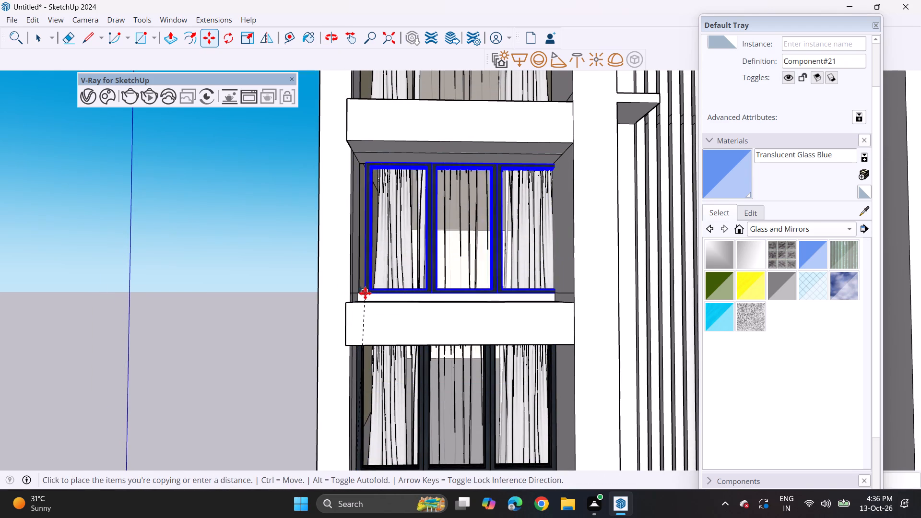
click(358, 292)
ctrl+click(361, 291)
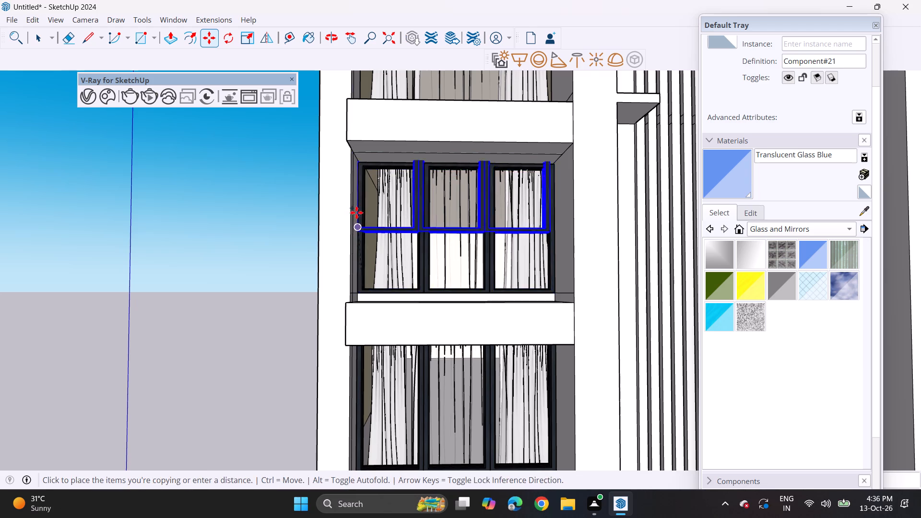
shift+middle_drag(356, 206, 357, 372)
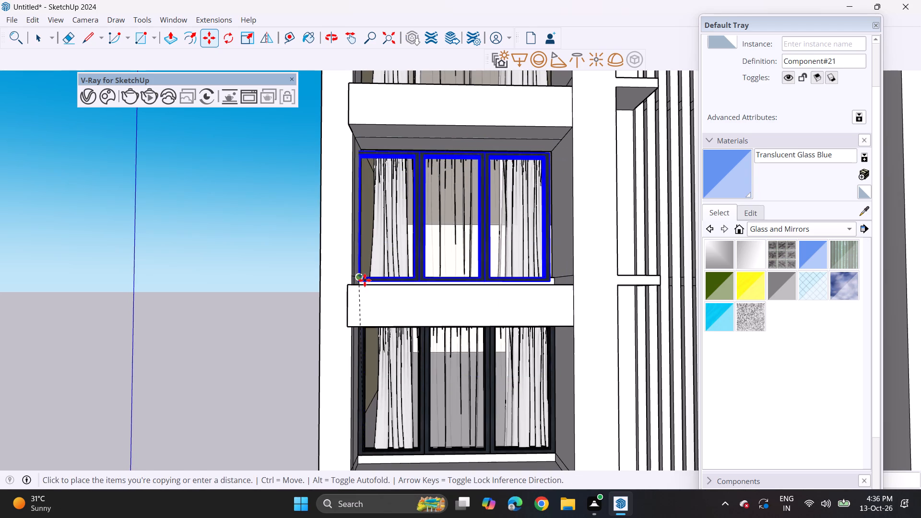
click(365, 280)
Copy the frame up the same column into the two openings directly below the top storey.
click(362, 278)
shift+middle_drag(365, 199, 371, 369)
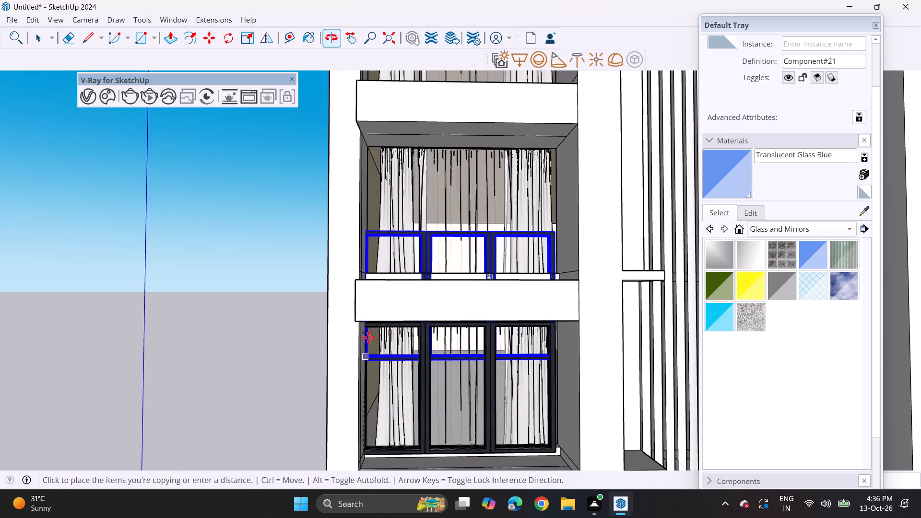
click(369, 276)
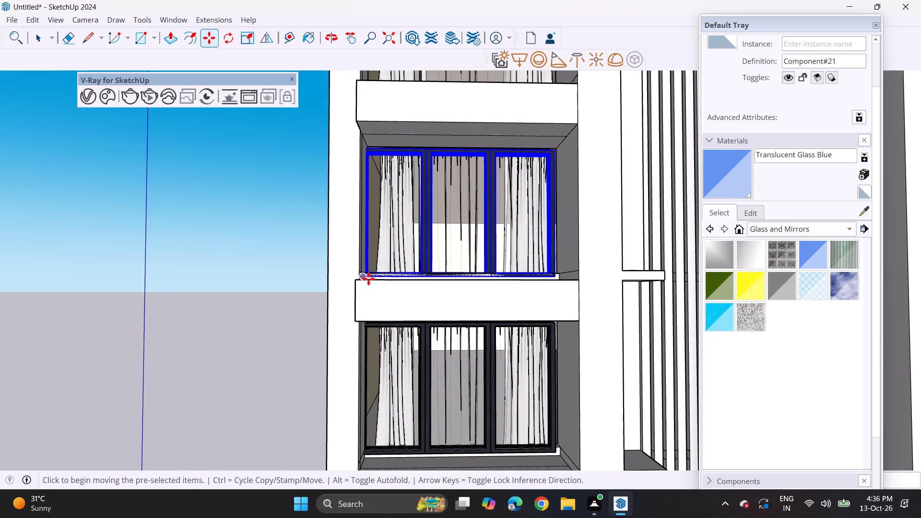
click(367, 278)
shift+middle_drag(372, 234, 372, 421)
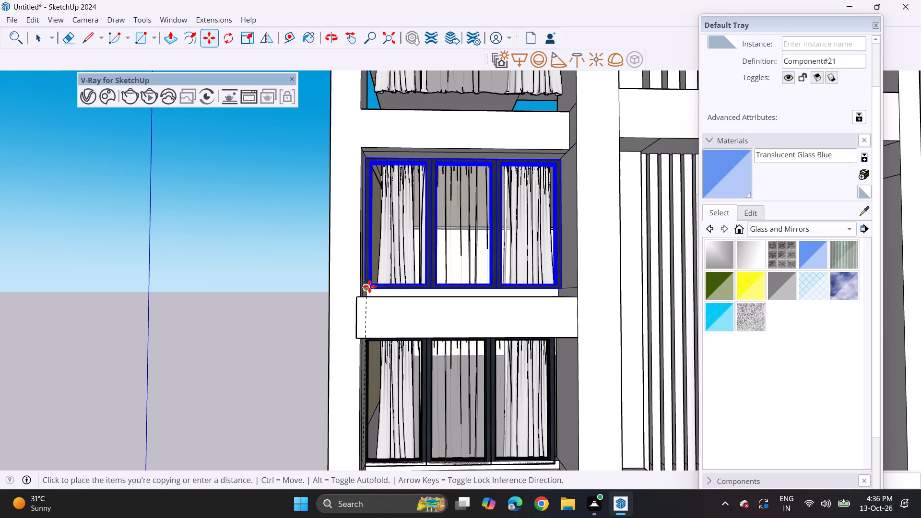
click(369, 286)
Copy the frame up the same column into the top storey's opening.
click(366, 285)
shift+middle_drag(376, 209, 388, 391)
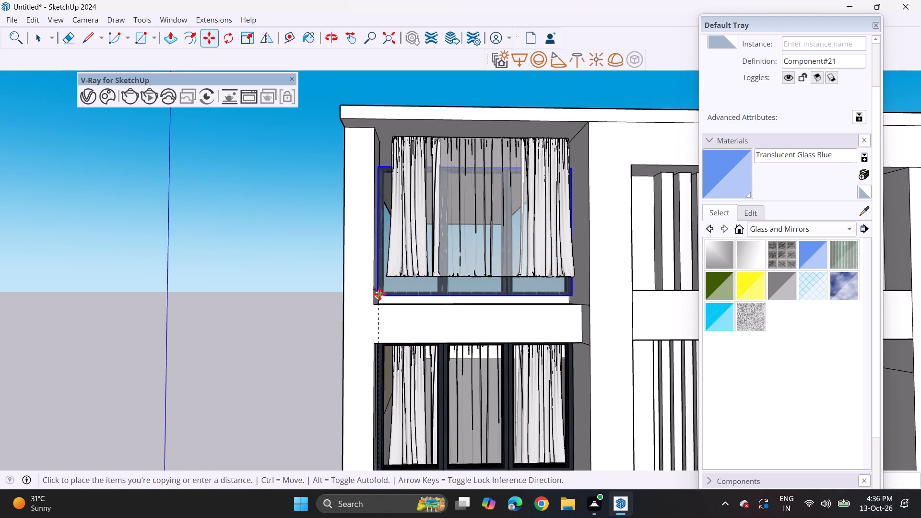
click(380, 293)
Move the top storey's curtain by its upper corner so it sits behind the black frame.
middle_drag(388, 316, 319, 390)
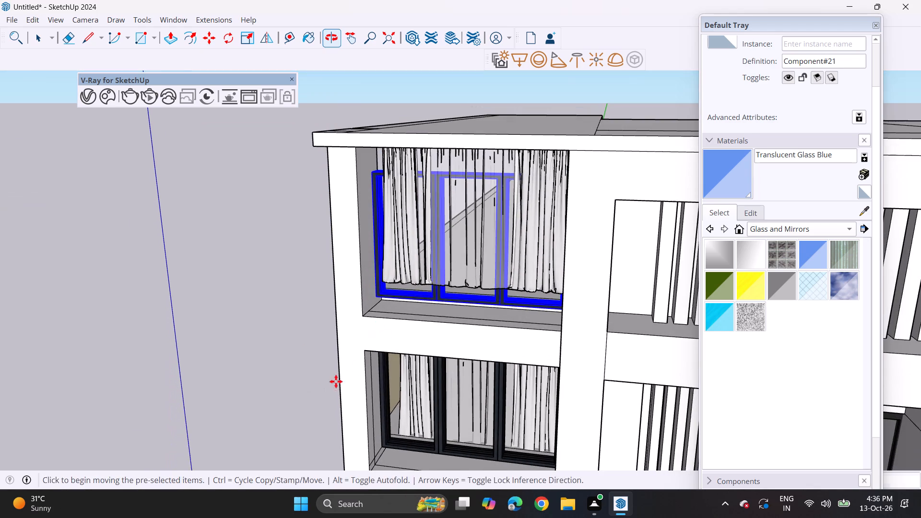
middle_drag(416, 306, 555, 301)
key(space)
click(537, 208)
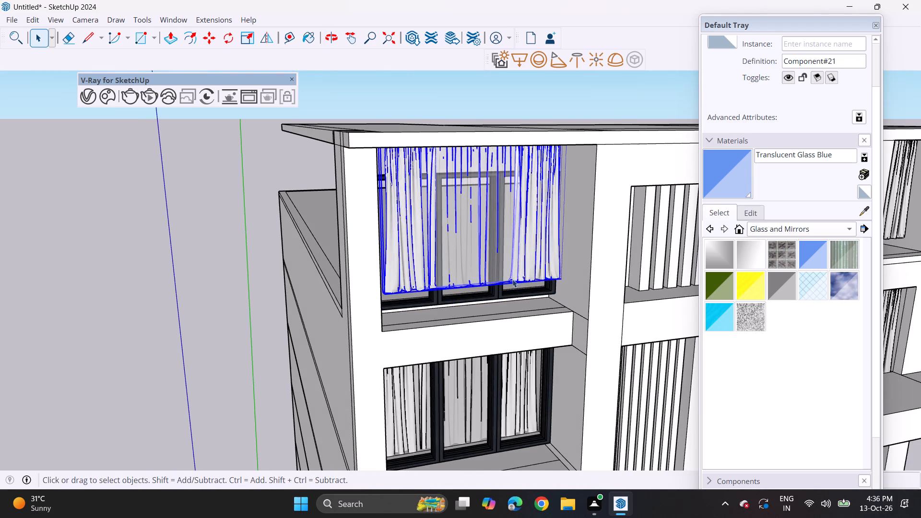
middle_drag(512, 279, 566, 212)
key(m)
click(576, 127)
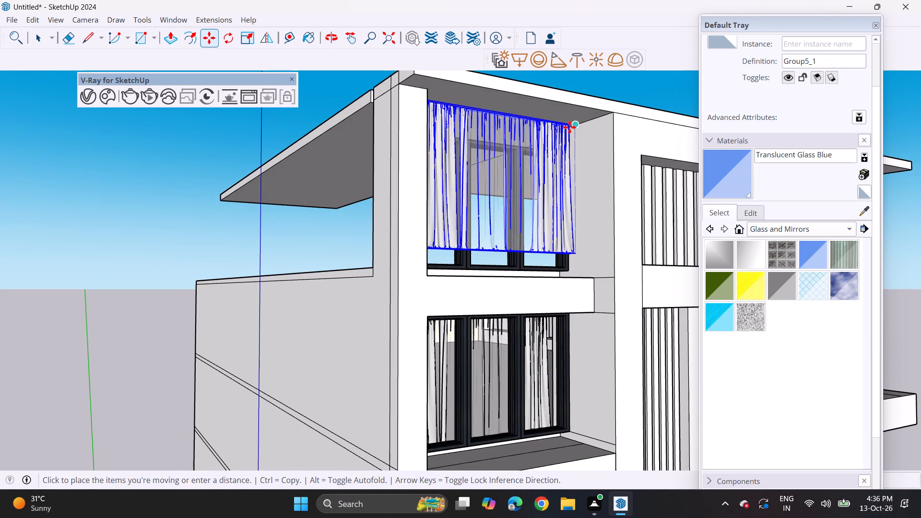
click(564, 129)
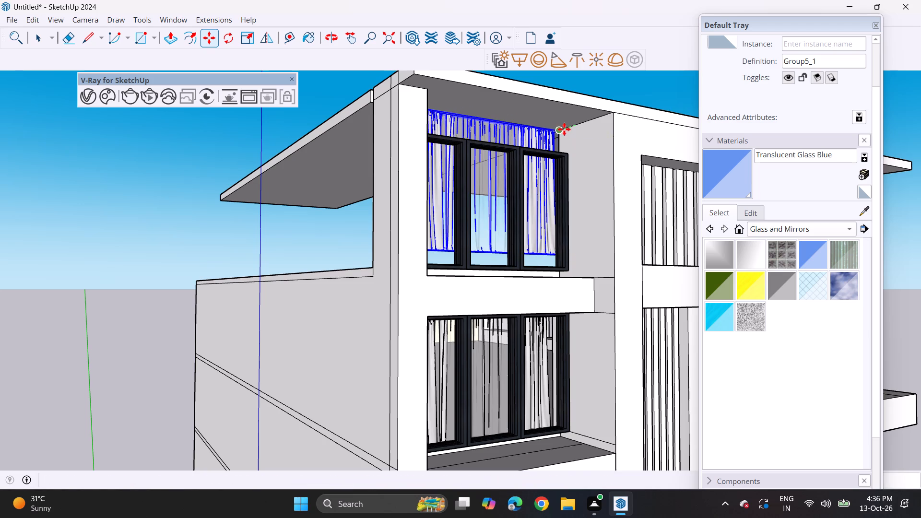
Delete the black frame and the curtain from the top storey's opening in this column.
middle_drag(498, 226, 446, 310)
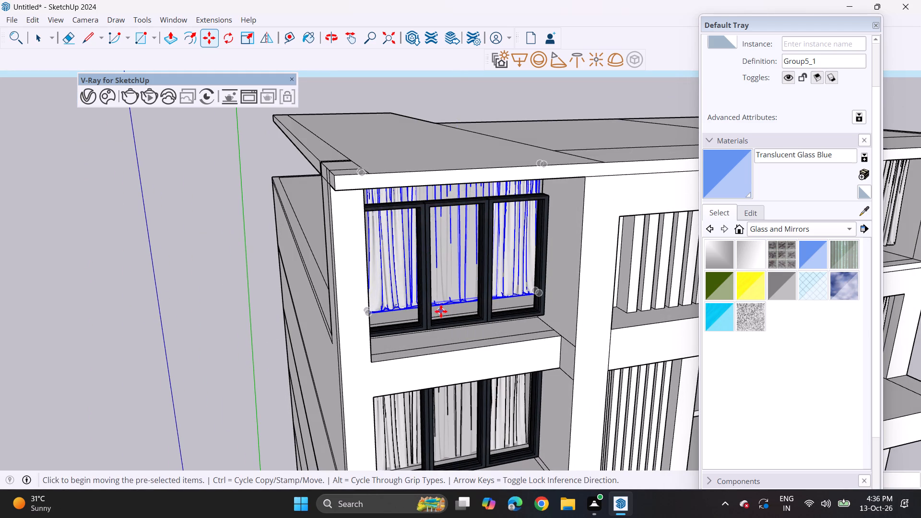
key(space)
click(460, 289)
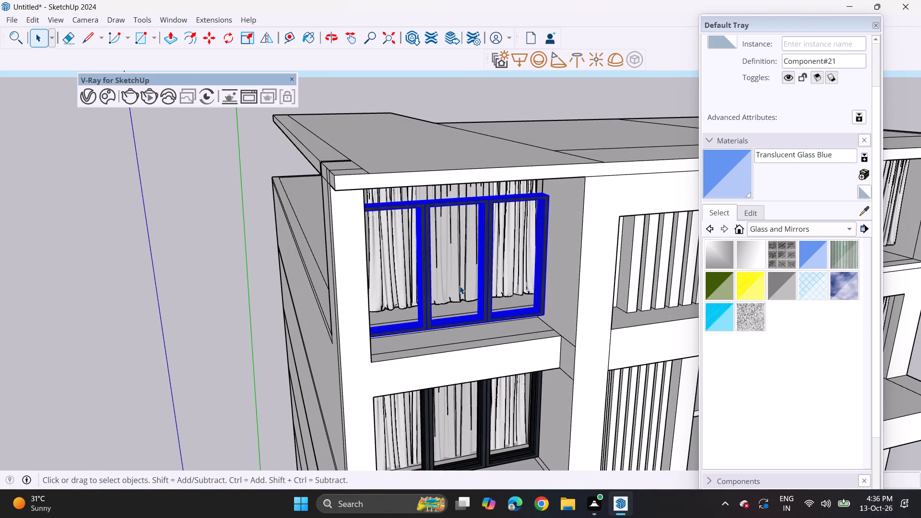
key(Delete)
click(463, 253)
key(Delete)
Move the frame in the same column's lowest curtained opening deeper into the opening by its lower corner.
middle_drag(475, 276, 310, 228)
scroll(307, 225, down, 3)
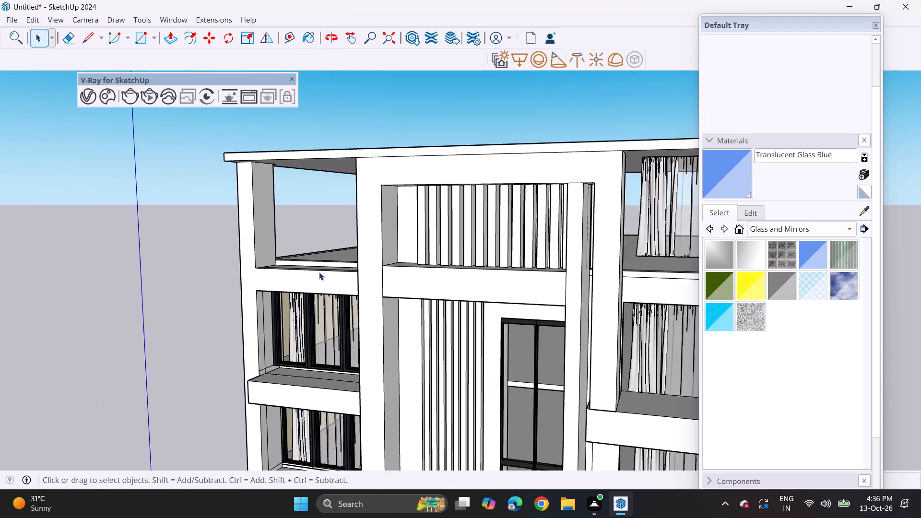
scroll(319, 272, down, 6)
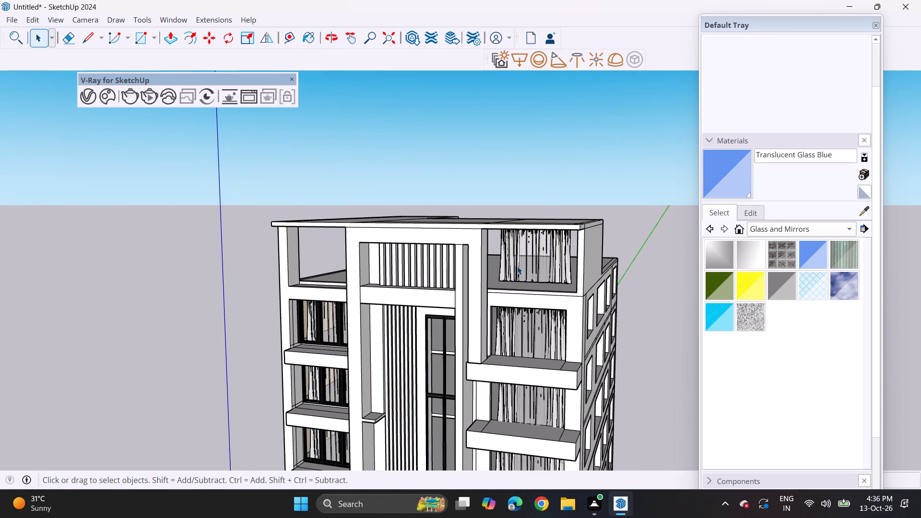
scroll(449, 339, down, 3)
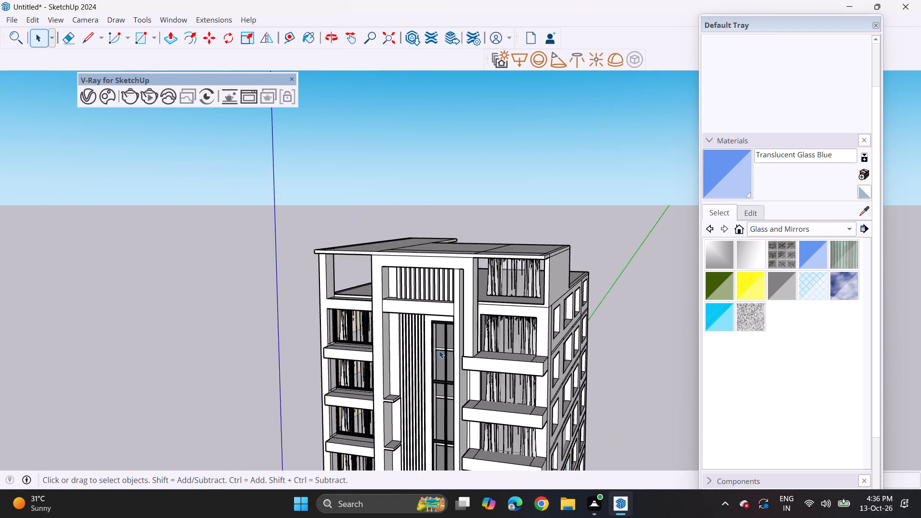
scroll(439, 350, down, 2)
middle_drag(414, 399, 413, 225)
middle_drag(389, 370, 389, 267)
scroll(378, 358, up, 4)
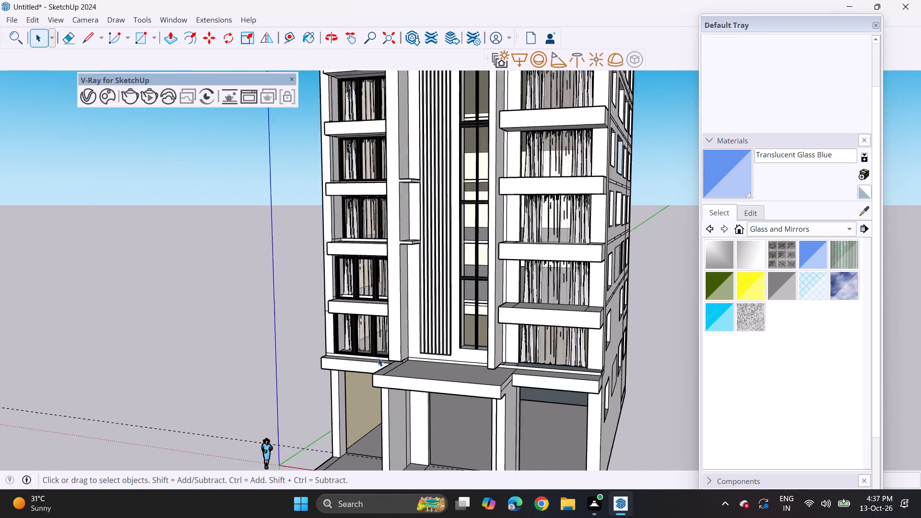
scroll(378, 358, up, 5)
middle_drag(350, 344, 390, 345)
scroll(364, 353, up, 4)
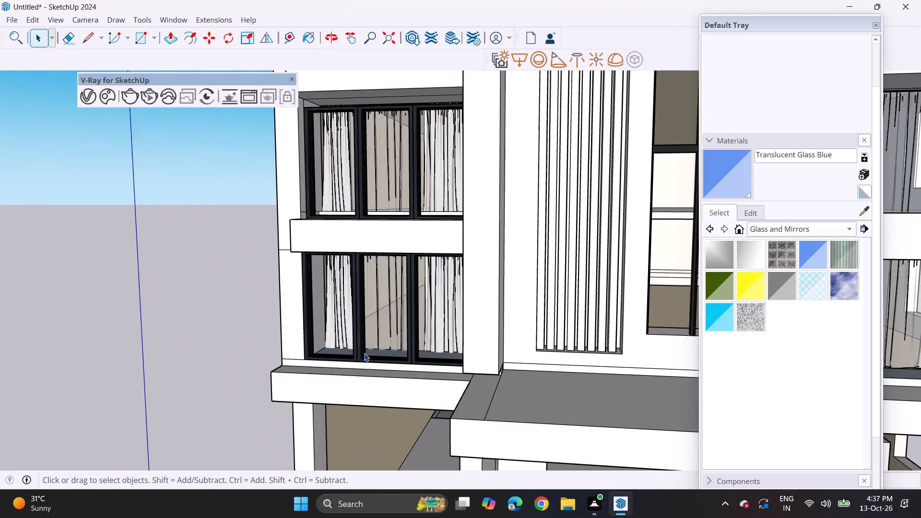
scroll(364, 353, up, 2)
click(362, 347)
middle_drag(353, 347, 444, 353)
key(m)
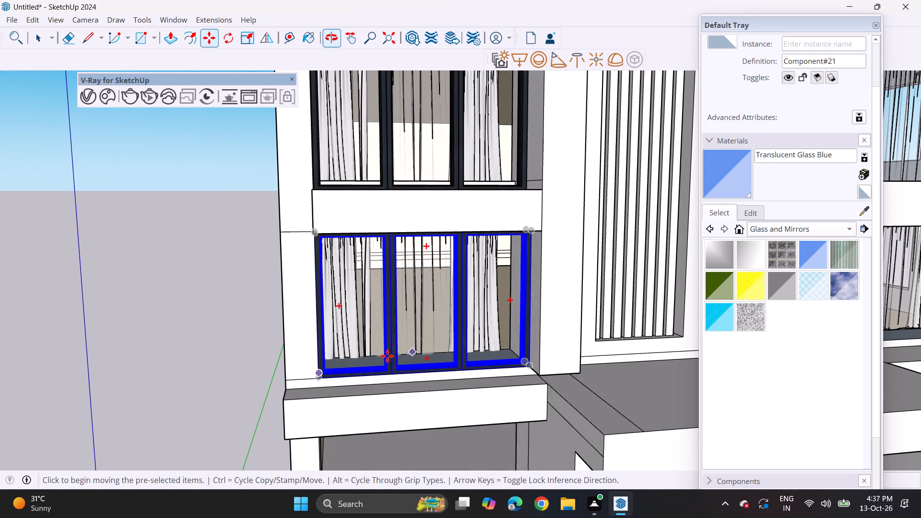
click(318, 383)
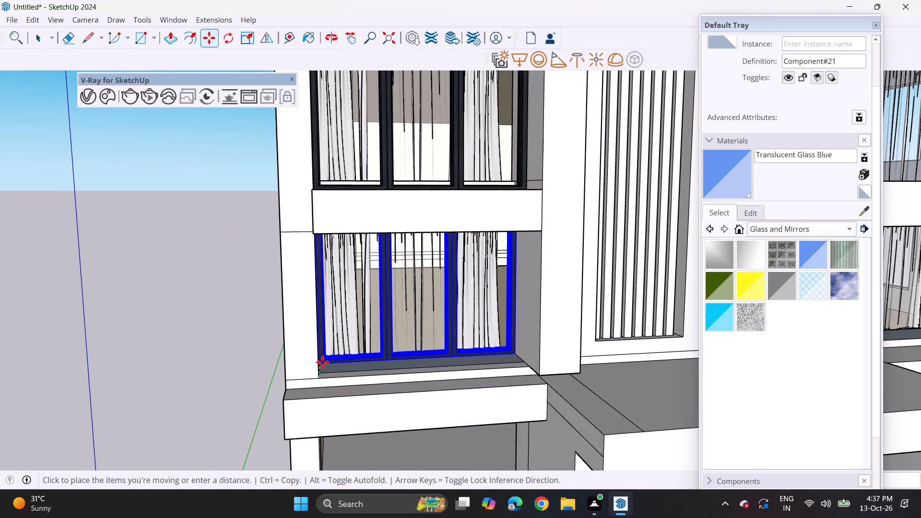
click(322, 365)
Copy the set-back frame across the facade into the lowest curtained opening of the opposite balcony column.
middle_drag(374, 362, 314, 362)
click(309, 355)
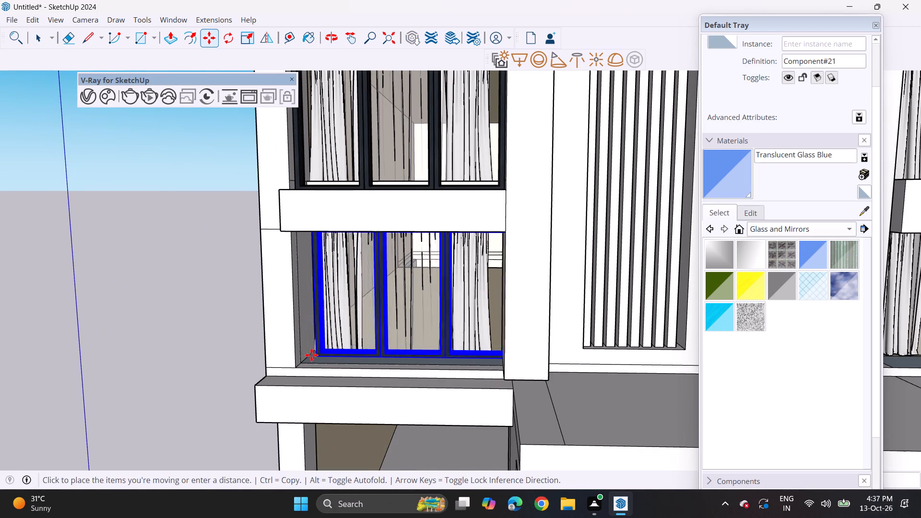
shift+middle_drag(349, 356, 81, 354)
scroll(499, 315, down, 1)
shift+middle_drag(483, 318, 248, 305)
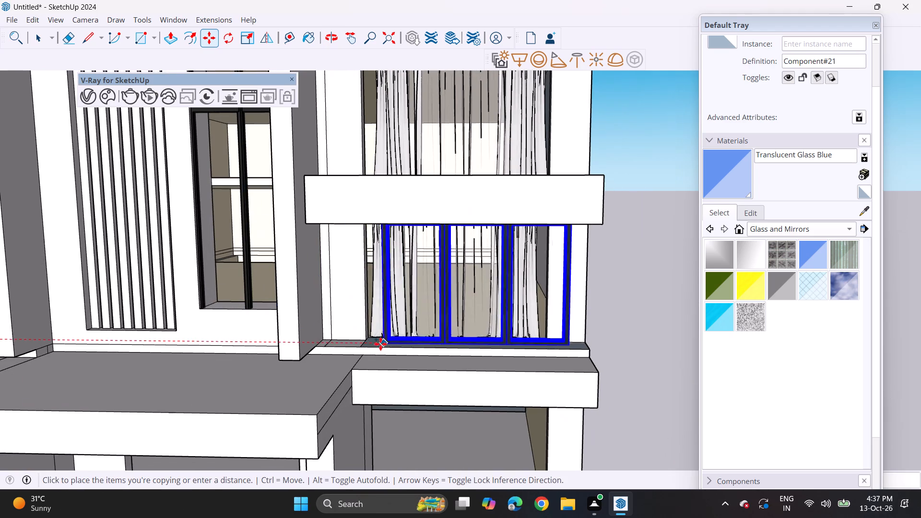
scroll(371, 343, up, 2)
click(368, 342)
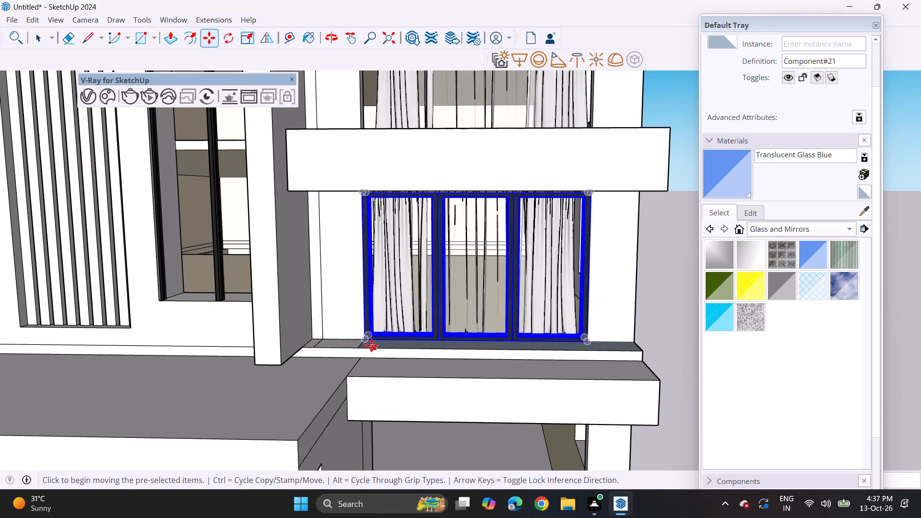
Copy the frame straight up this column from its lower corner into the second, third and fourth curtained openings.
click(369, 343)
shift+middle_drag(386, 229, 373, 404)
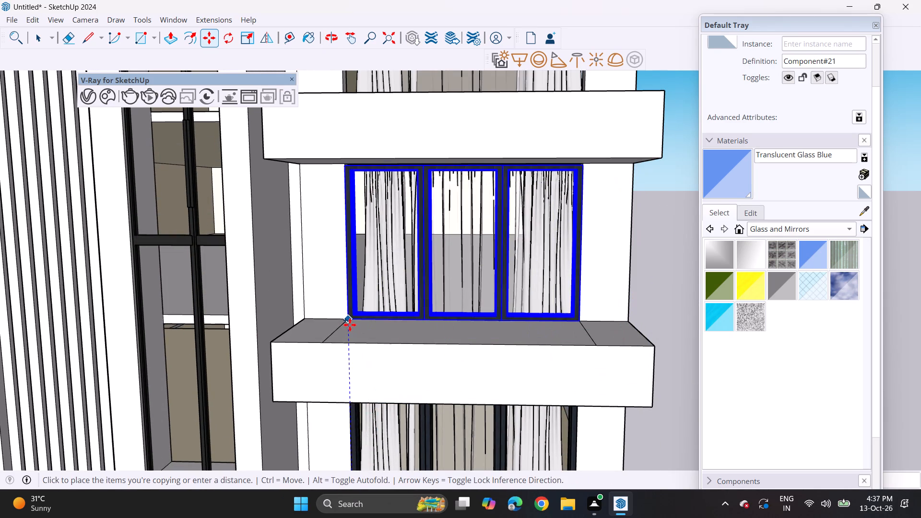
click(350, 325)
click(354, 322)
shift+middle_drag(358, 244, 387, 424)
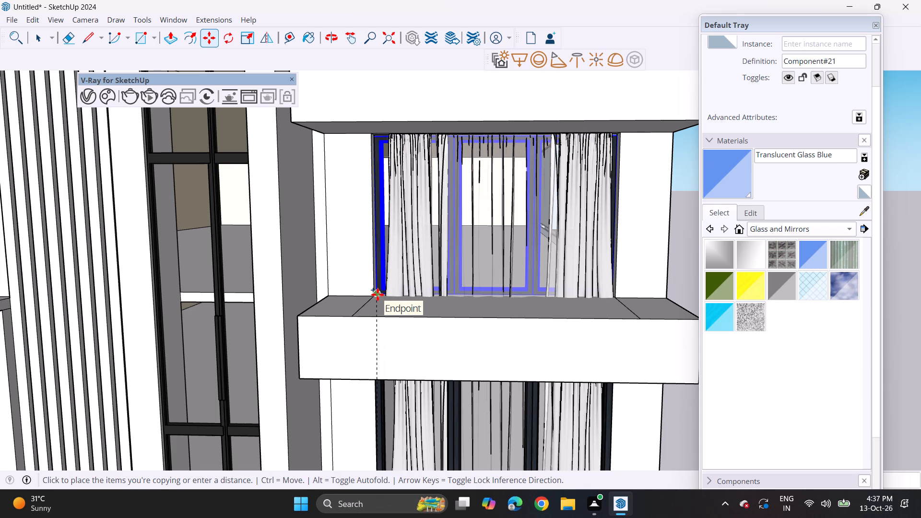
click(376, 299)
click(378, 298)
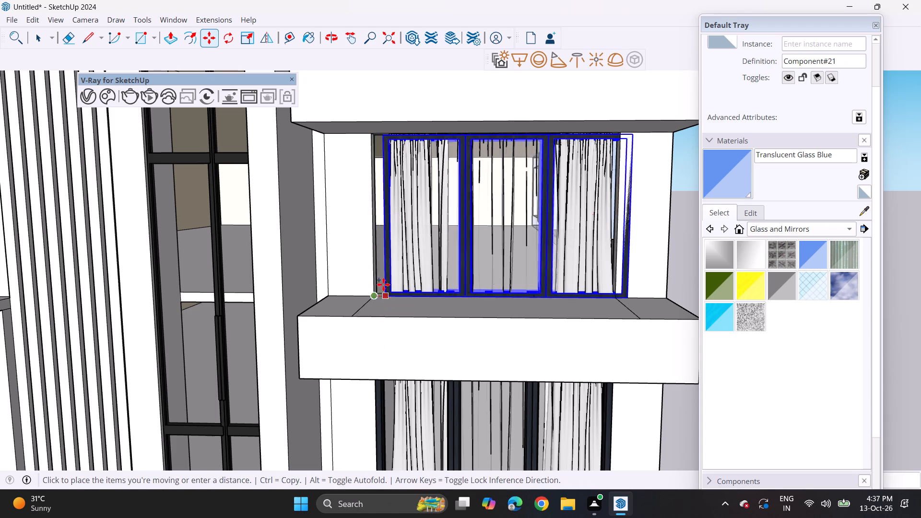
shift+middle_drag(380, 233, 363, 436)
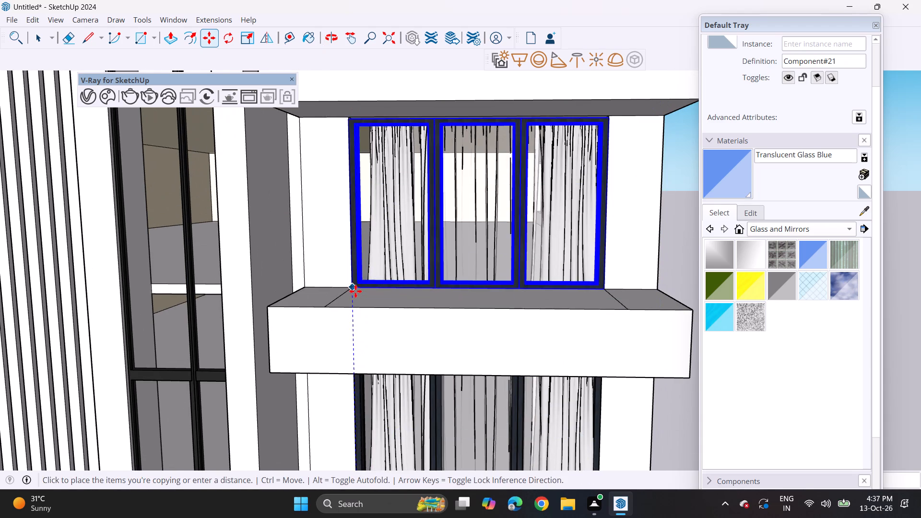
click(355, 291)
Copy the frame up the same column into the fifth and sixth curtained floors' openings.
click(356, 291)
shift+middle_drag(368, 234, 356, 468)
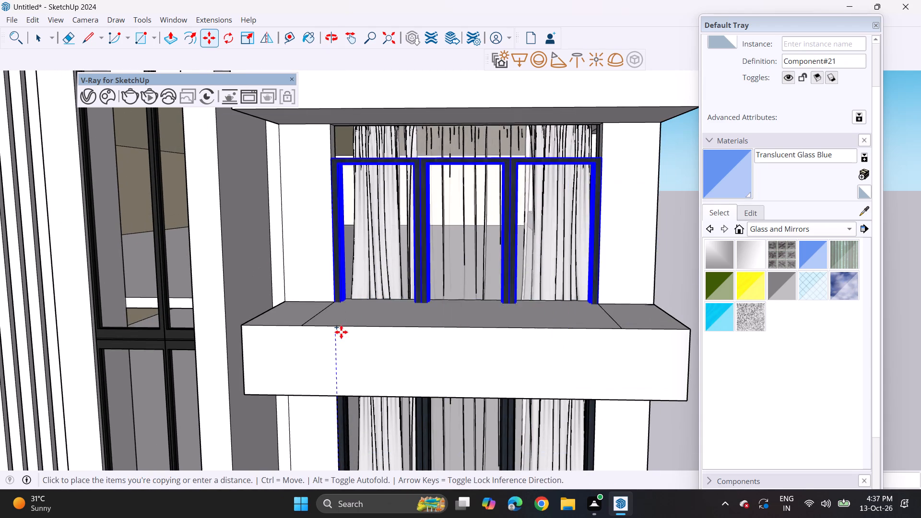
drag(338, 299, 341, 304)
click(338, 304)
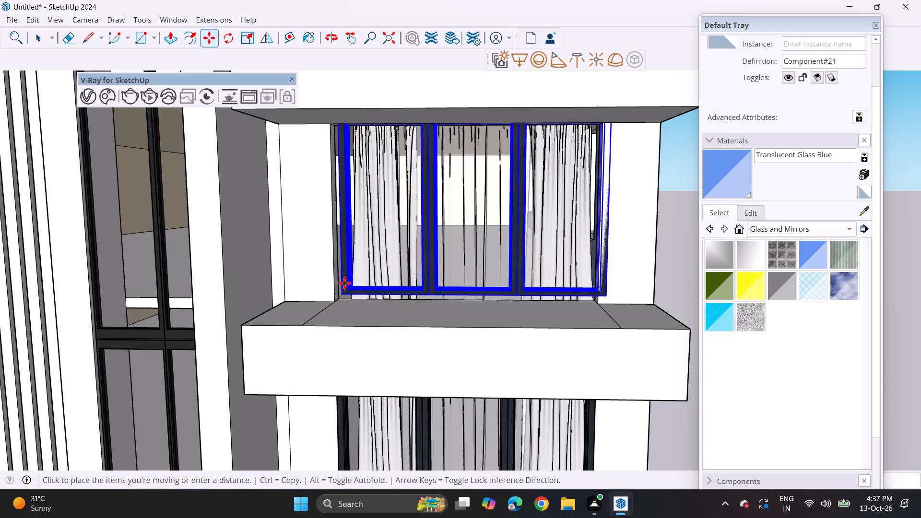
key(Escape)
click(335, 304)
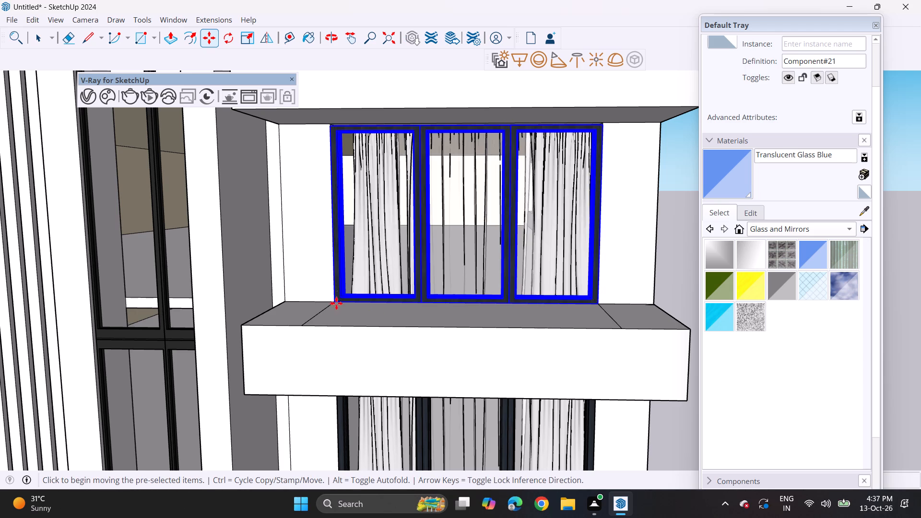
shift+middle_drag(337, 270, 361, 422)
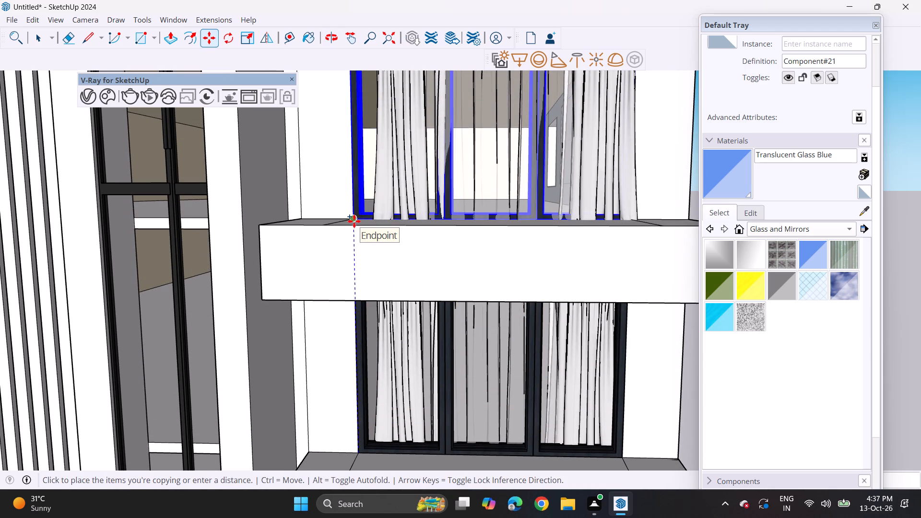
click(354, 221)
Copy the frame up the same column into the two openings directly below the top storey.
shift+middle_drag(365, 212, 339, 376)
click(328, 382)
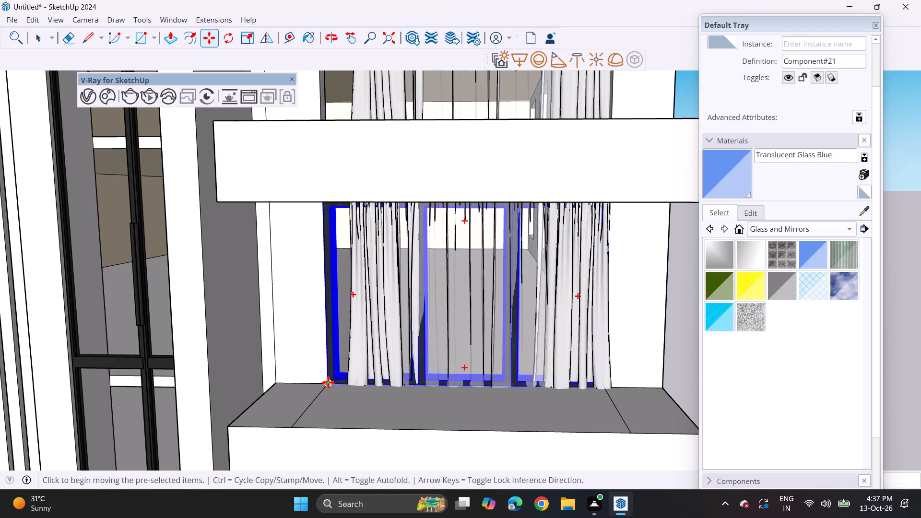
shift+middle_drag(340, 272, 339, 421)
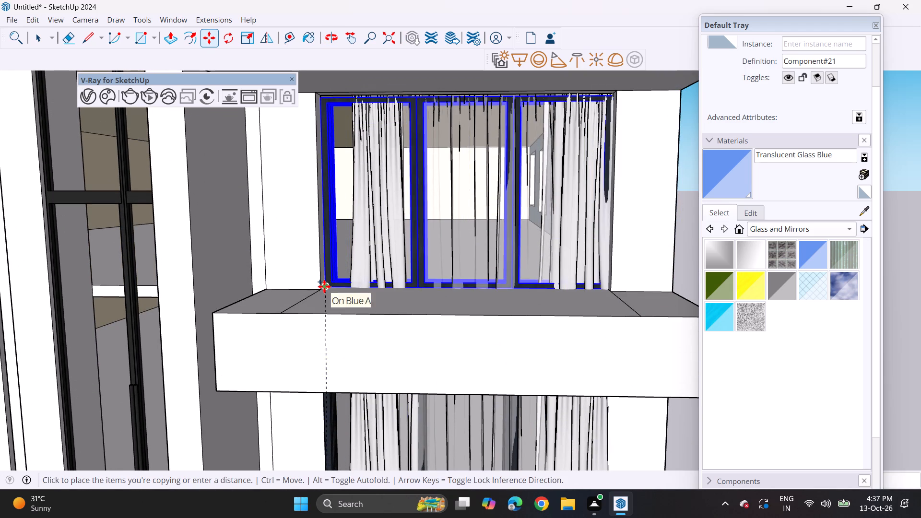
click(323, 286)
click(319, 295)
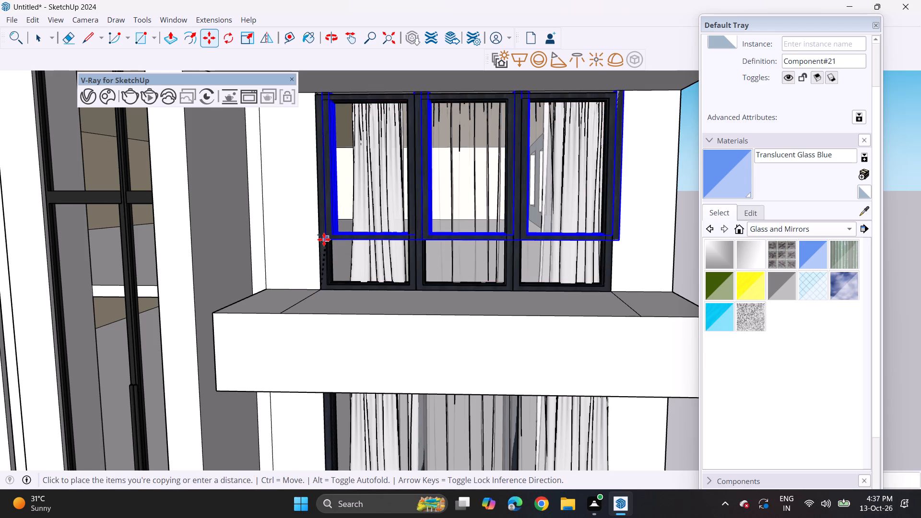
shift+middle_drag(324, 239, 338, 414)
shift+middle_drag(325, 245, 296, 376)
click(304, 304)
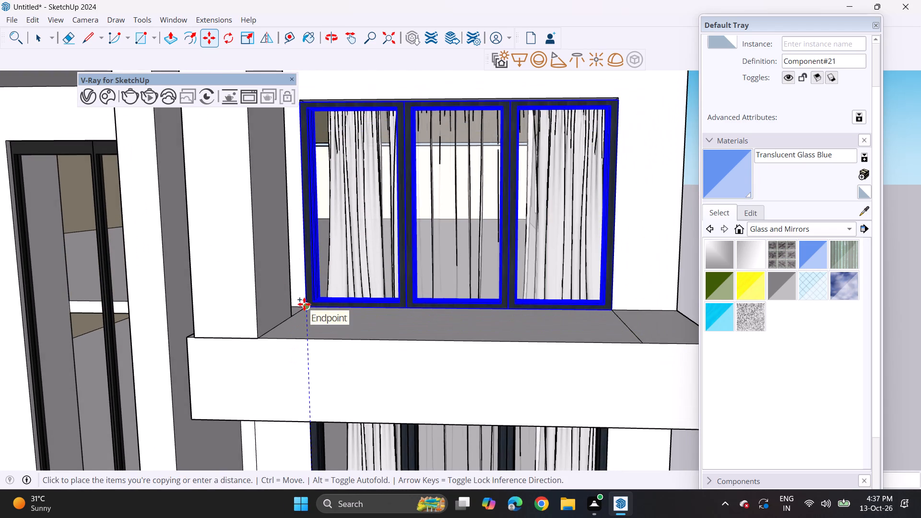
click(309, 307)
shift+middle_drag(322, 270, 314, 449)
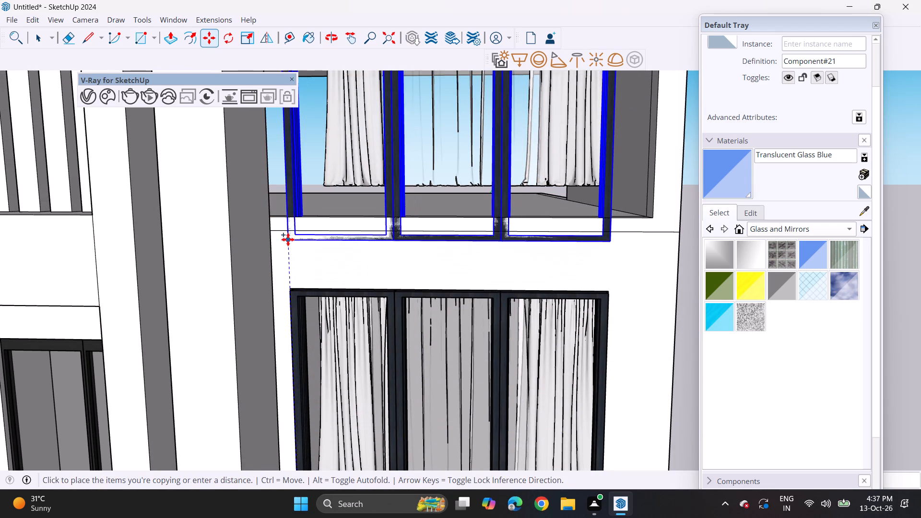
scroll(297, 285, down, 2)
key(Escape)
Delete the curtain from the top storey's opening above this column.
middle_drag(347, 283, 292, 296)
key(space)
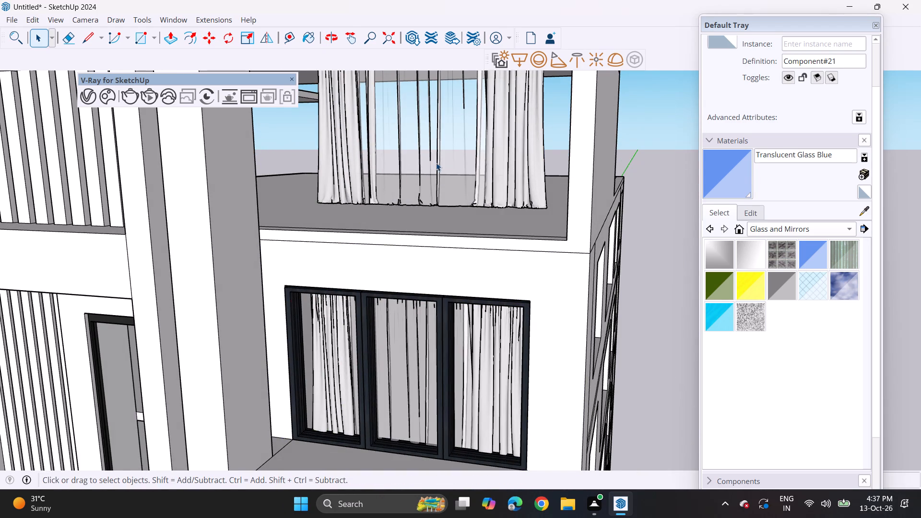
click(436, 163)
key(Delete)
Examine the whole building's front and side, checking the framed openings across all floors.
scroll(463, 194, down, 7)
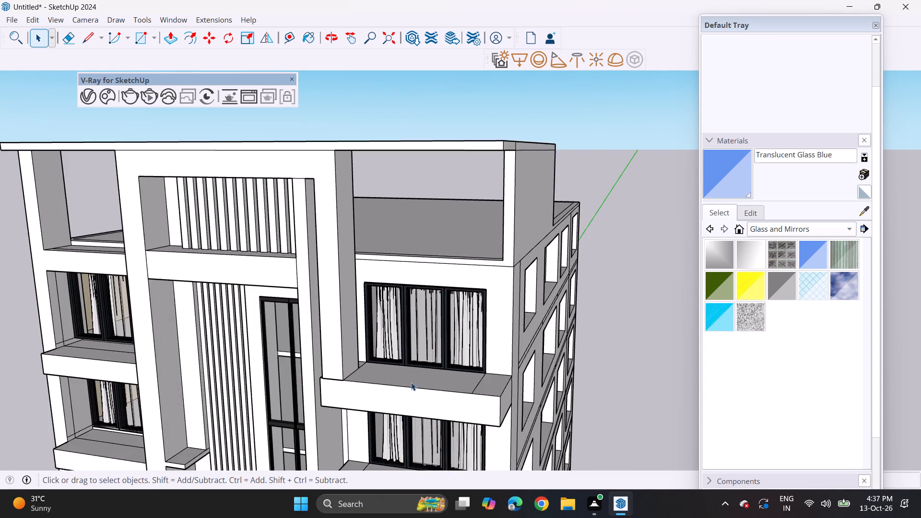
scroll(411, 382, down, 1)
middle_drag(397, 406, 402, 315)
scroll(397, 349, down, 10)
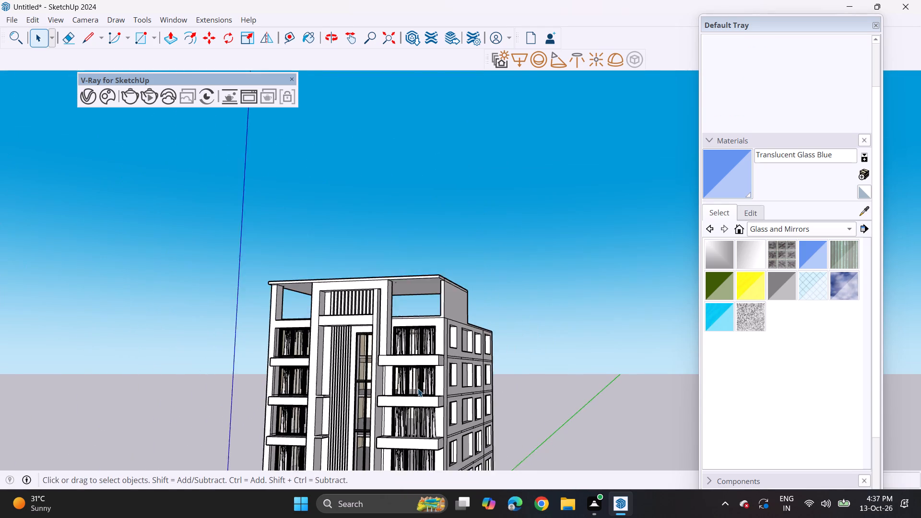
scroll(428, 401, down, 1)
shift+middle_drag(416, 352, 419, 259)
shift+middle_drag(454, 364, 425, 238)
middle_drag(425, 308, 403, 348)
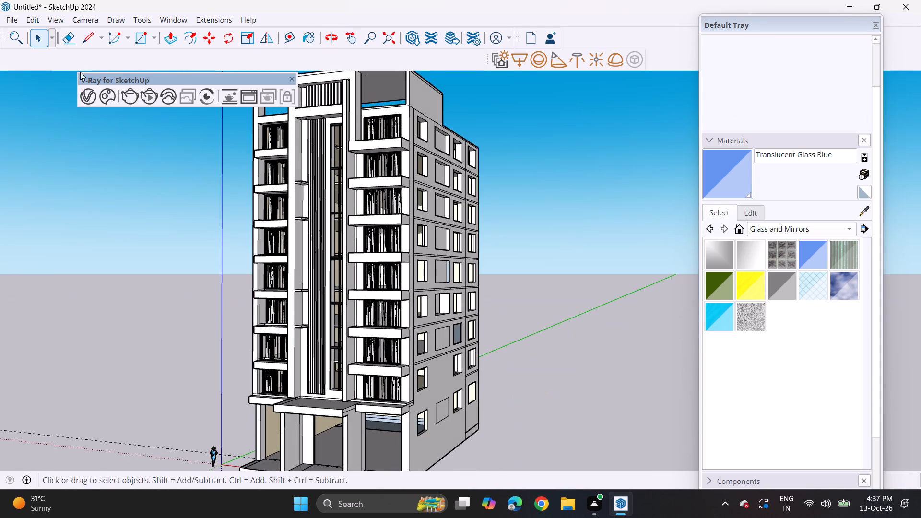
Import the FIXED+GLASS+WINDOW+WITH+TRANSOM model from Downloads and place it on the ground beside the building.
click(11, 22)
click(35, 185)
scroll(190, 188, down, 7)
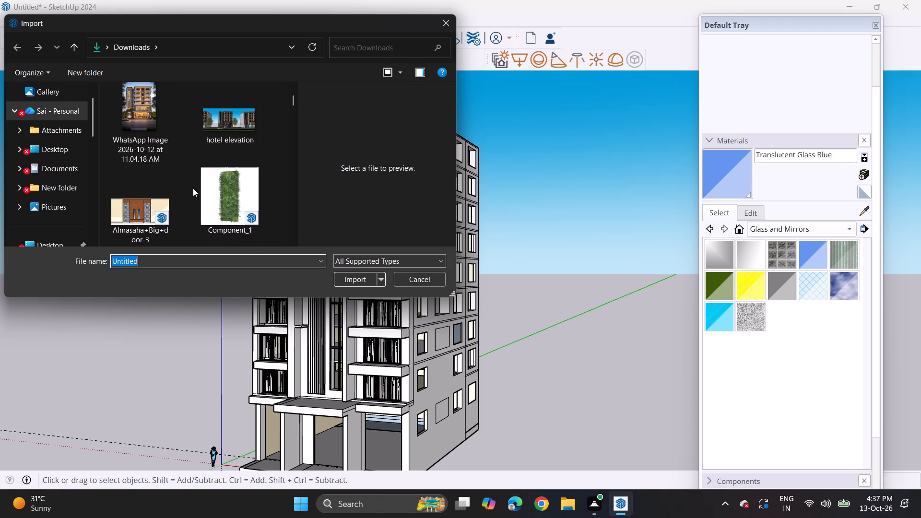
scroll(193, 188, down, 2)
scroll(231, 196, down, 4)
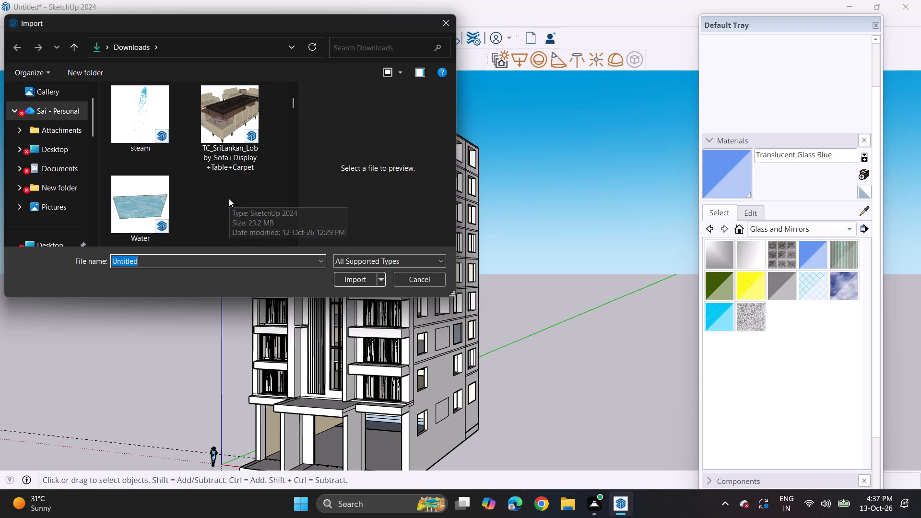
scroll(229, 199, down, 5)
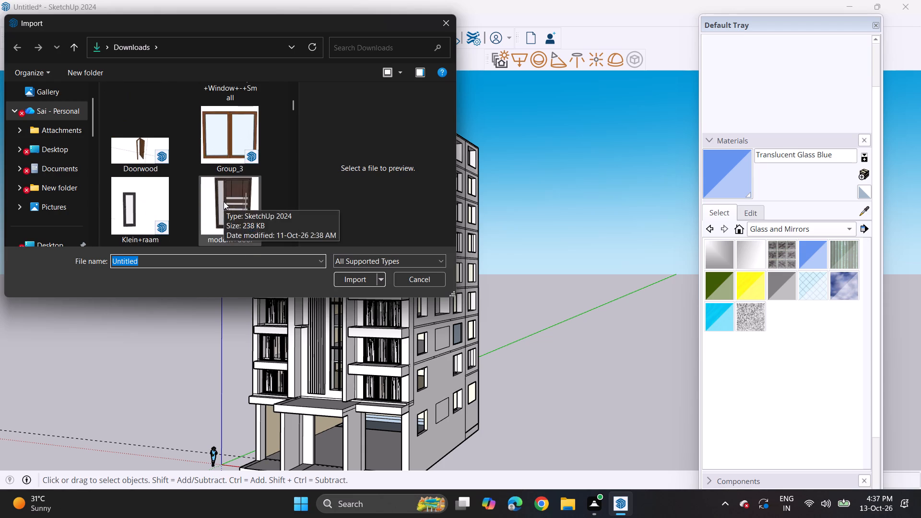
scroll(224, 201, down, 8)
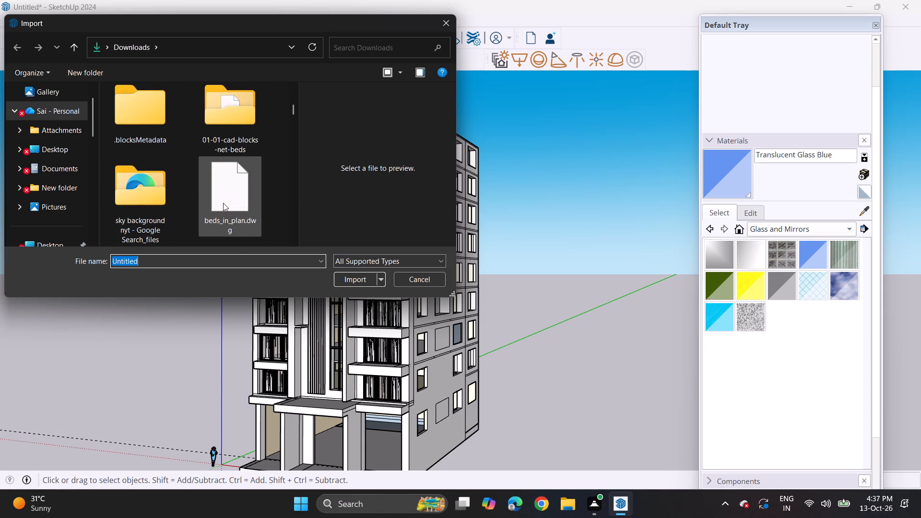
scroll(223, 203, down, 7)
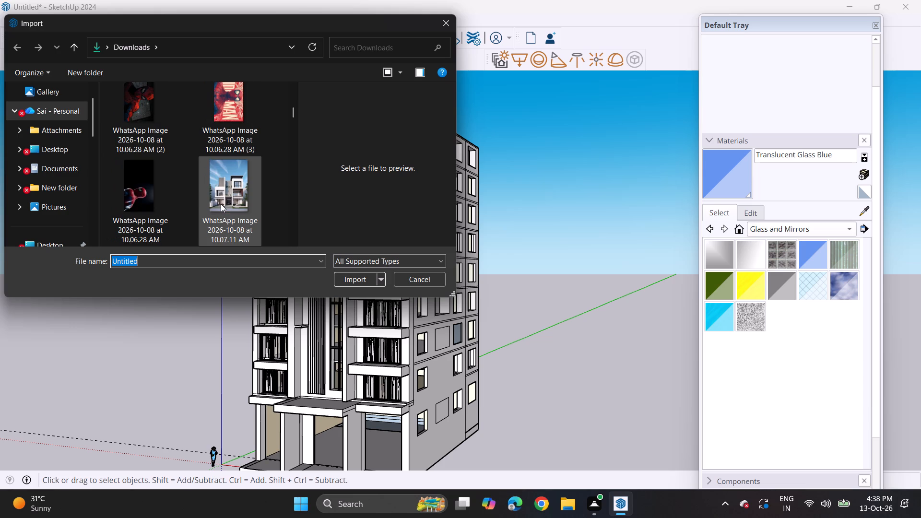
scroll(221, 204, down, 5)
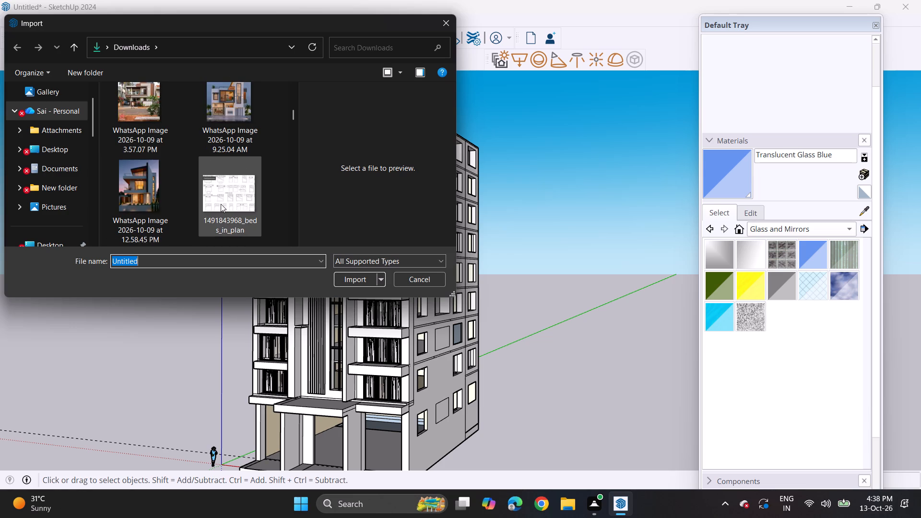
scroll(221, 204, down, 2)
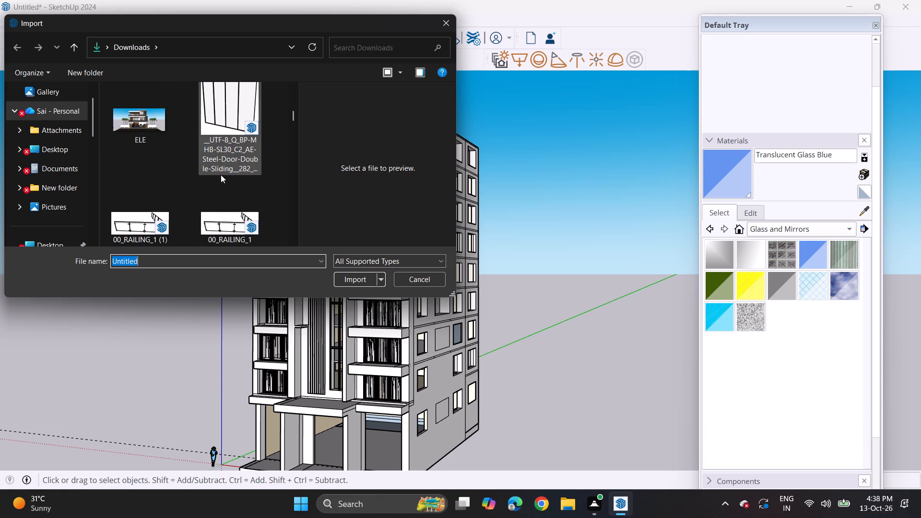
scroll(221, 175, down, 8)
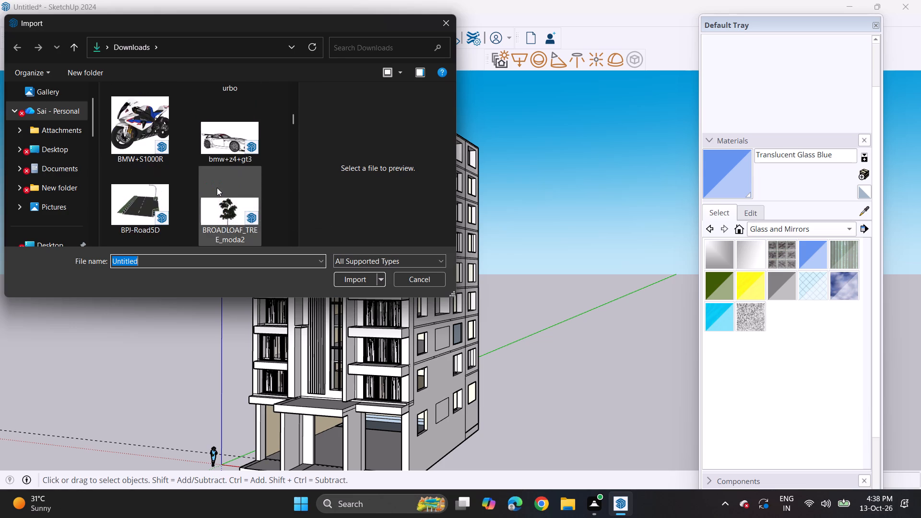
scroll(217, 188, down, 7)
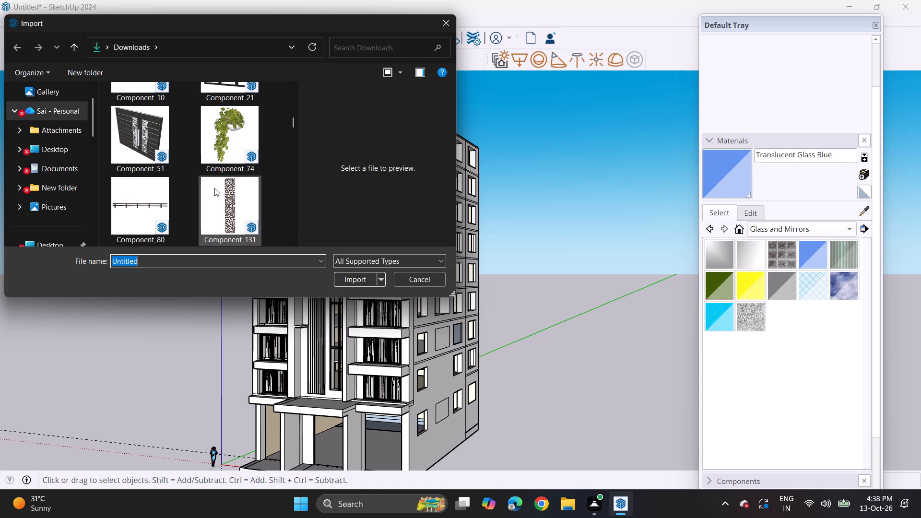
scroll(214, 188, down, 5)
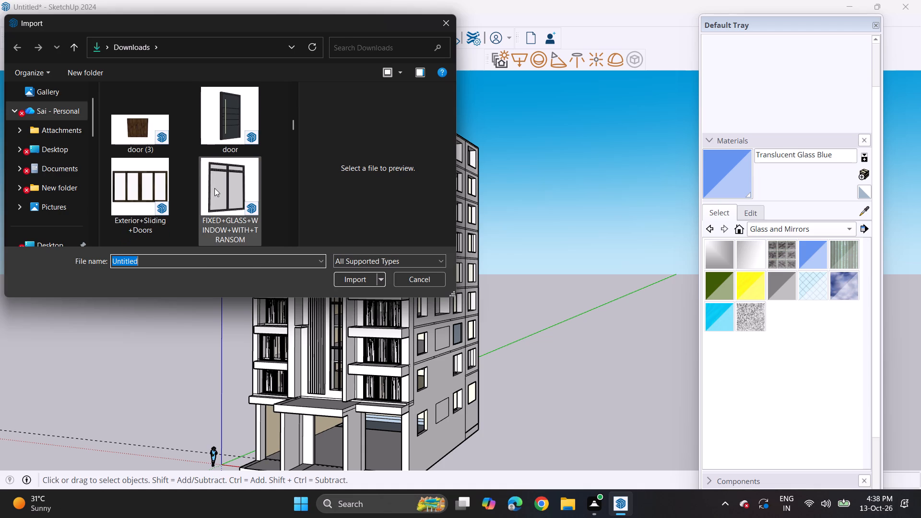
click(214, 188)
click(349, 277)
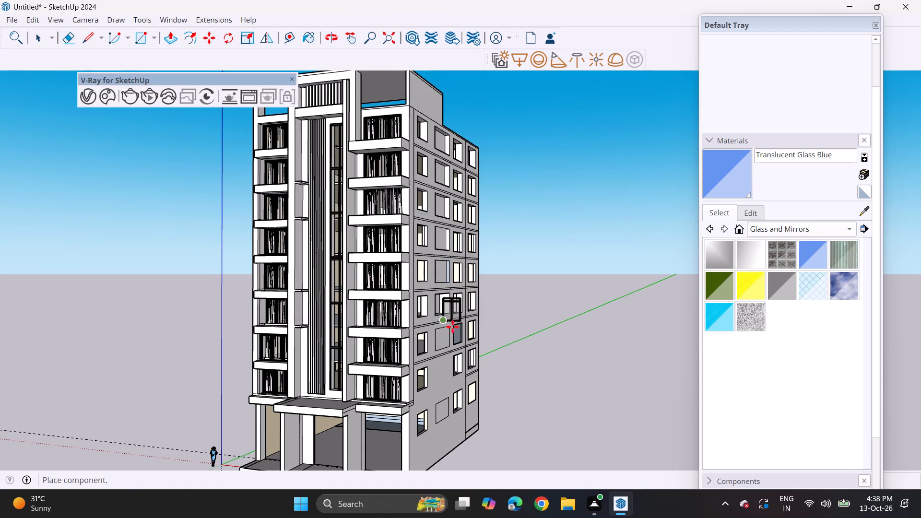
click(543, 438)
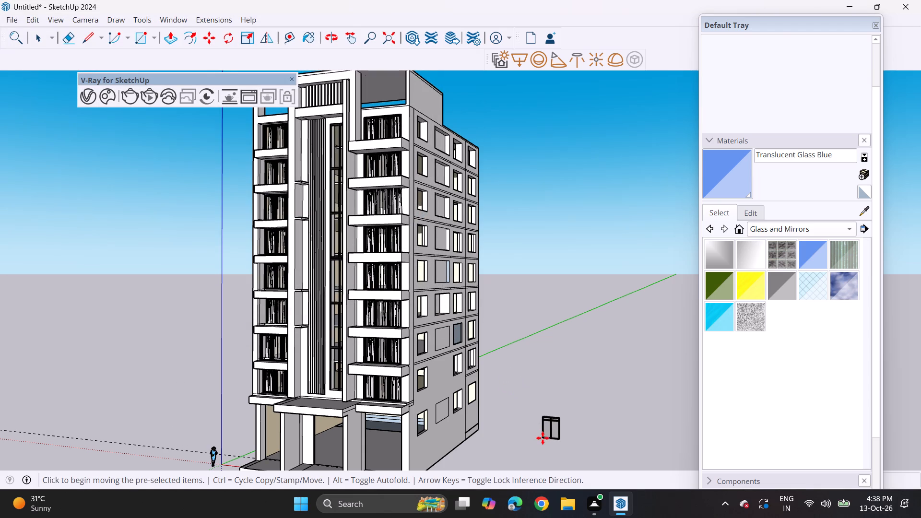
Rotate the imported window a quarter turn about the vertical axis so it lines up with the building's side wall.
click(231, 40)
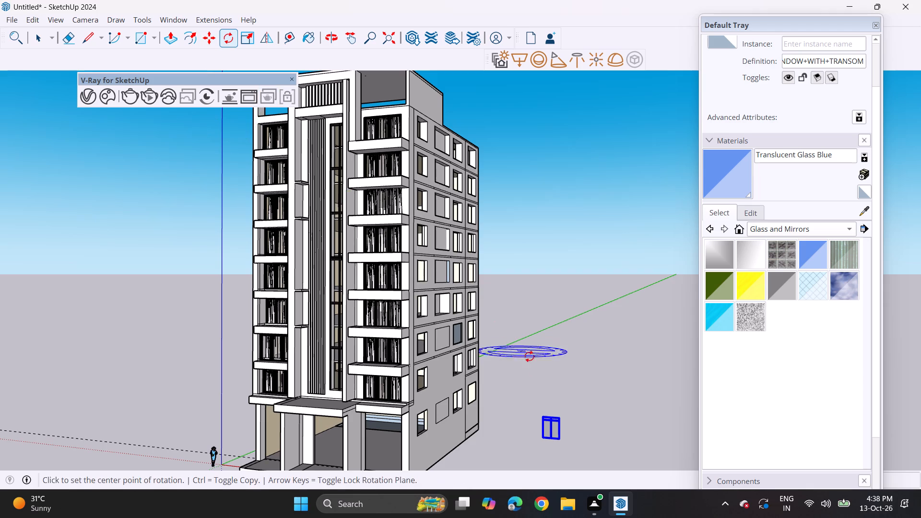
middle_drag(552, 418, 560, 487)
click(563, 418)
click(611, 424)
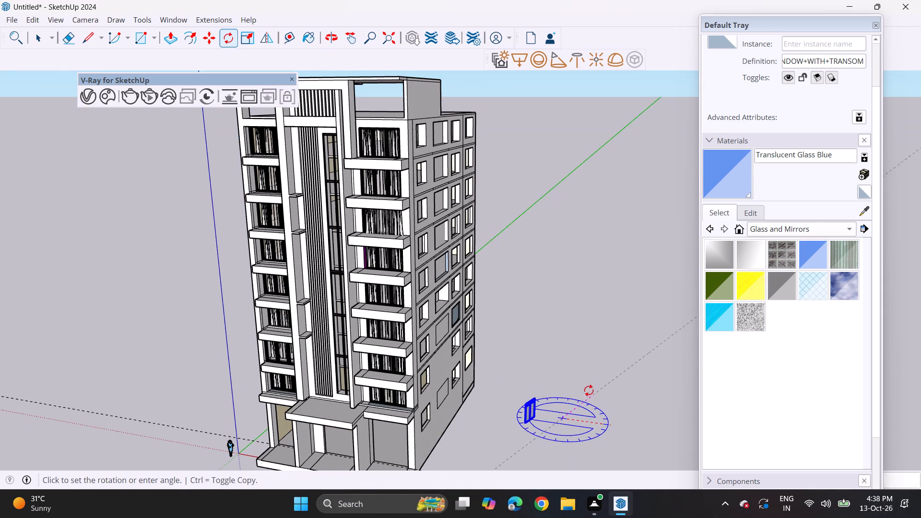
click(576, 377)
Move the window by its lower corner into the lowest side-wall opening nearest the front balconies.
middle_drag(583, 414, 307, 352)
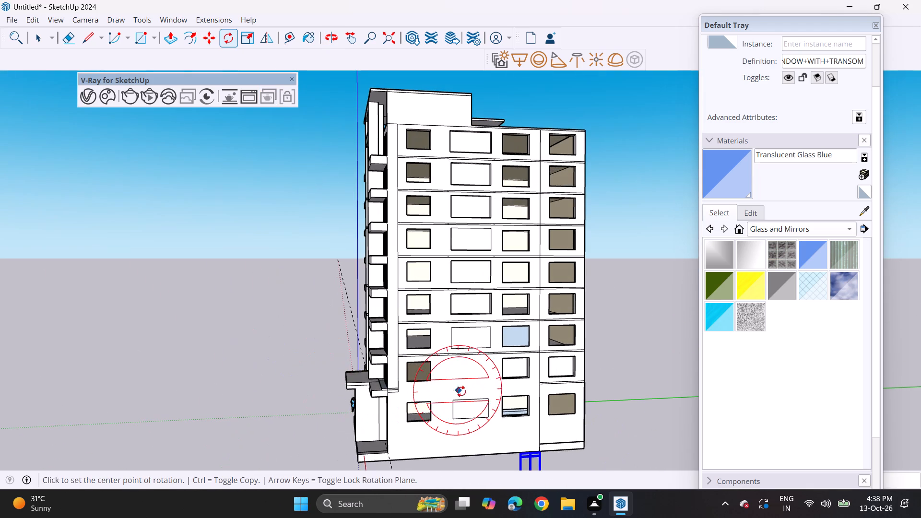
middle_drag(462, 391, 458, 288)
scroll(531, 356, up, 3)
key(m)
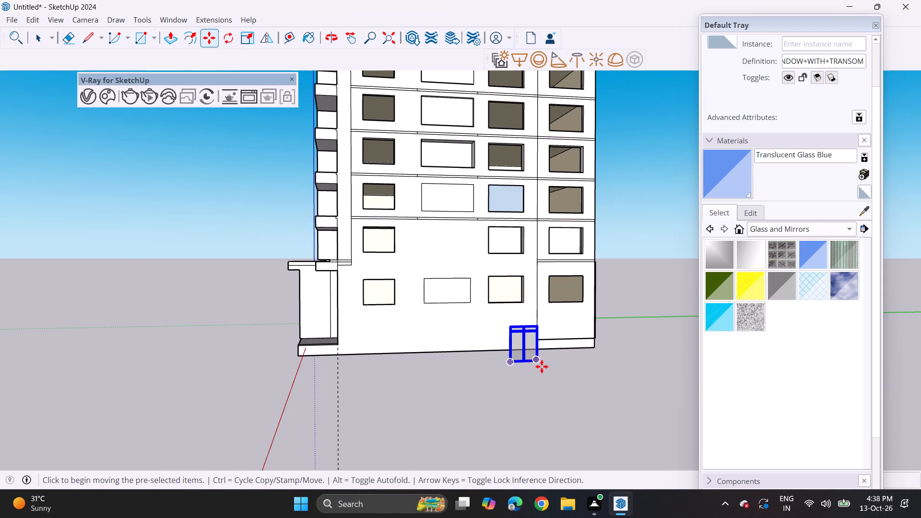
click(542, 365)
shift+middle_drag(422, 280, 490, 388)
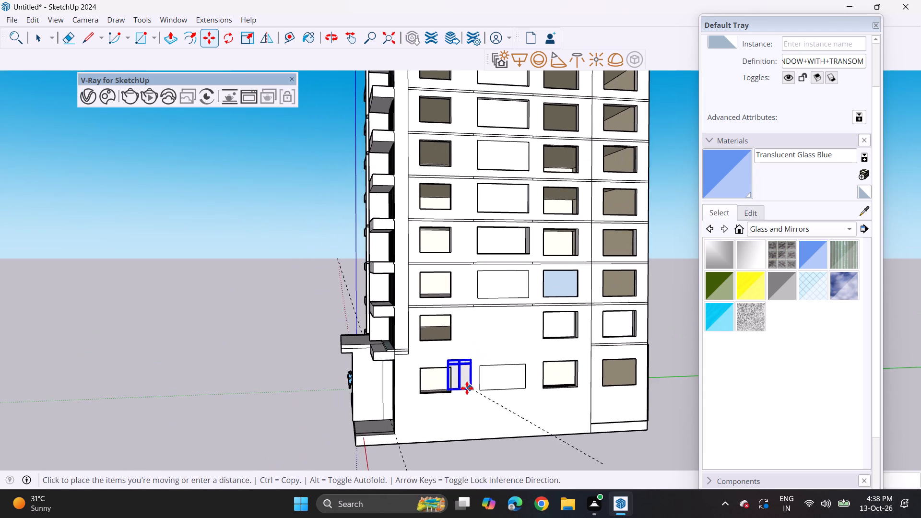
scroll(461, 389, up, 8)
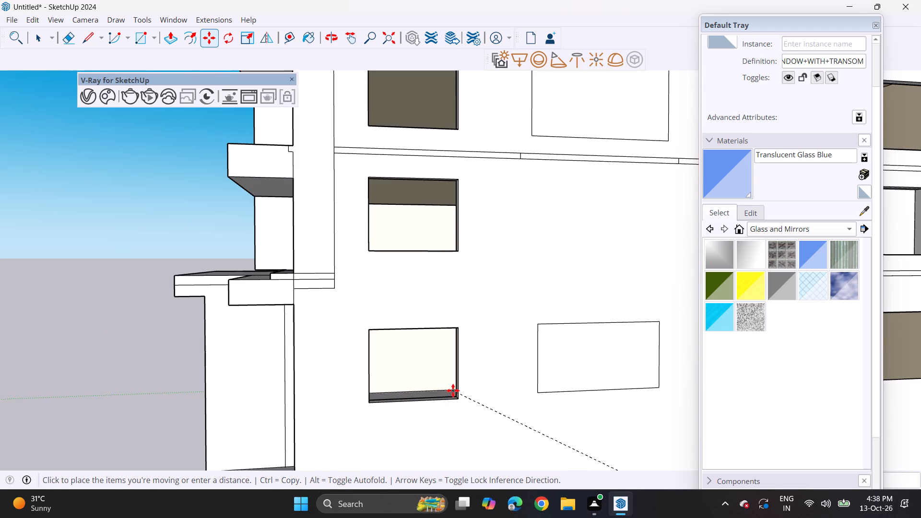
click(457, 399)
click(464, 406)
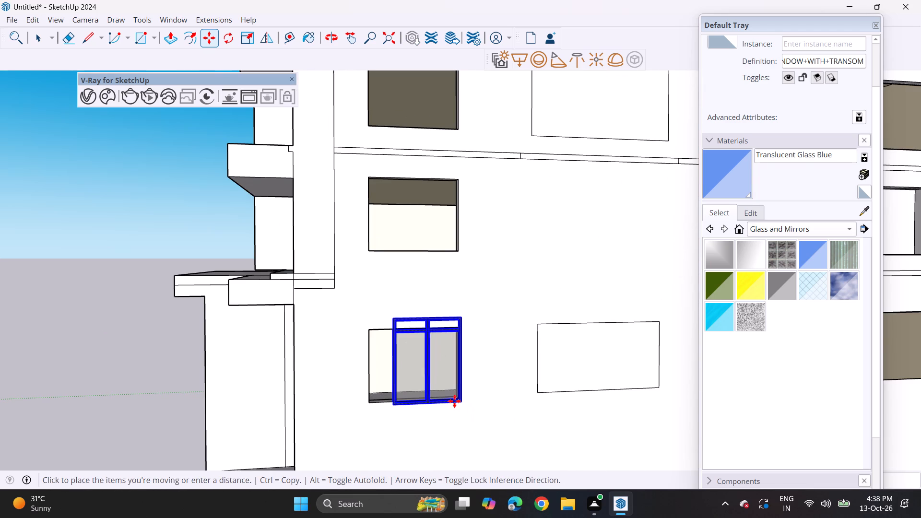
click(454, 401)
Scale the window's width and height to fill this lowest side-wall opening.
middle_drag(402, 390, 436, 413)
middle_drag(505, 436, 511, 437)
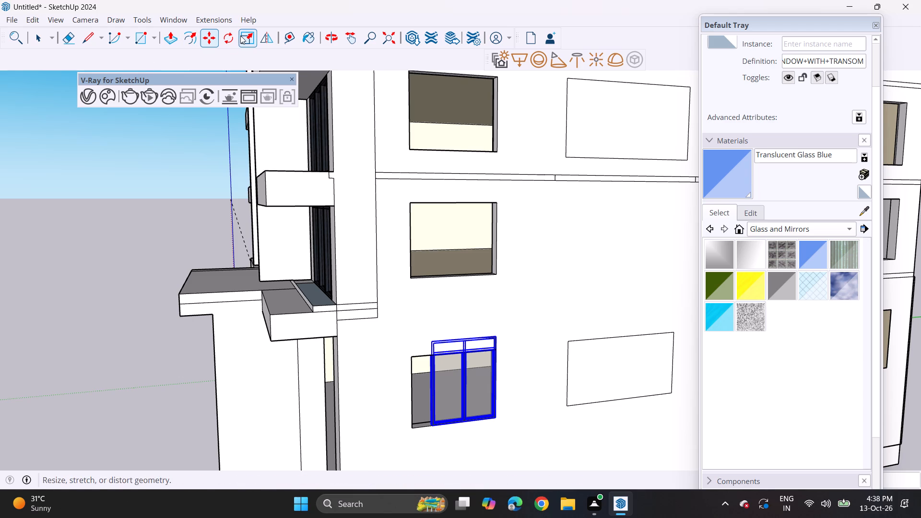
drag(241, 36, 245, 39)
middle_drag(405, 350, 466, 395)
scroll(499, 416, up, 4)
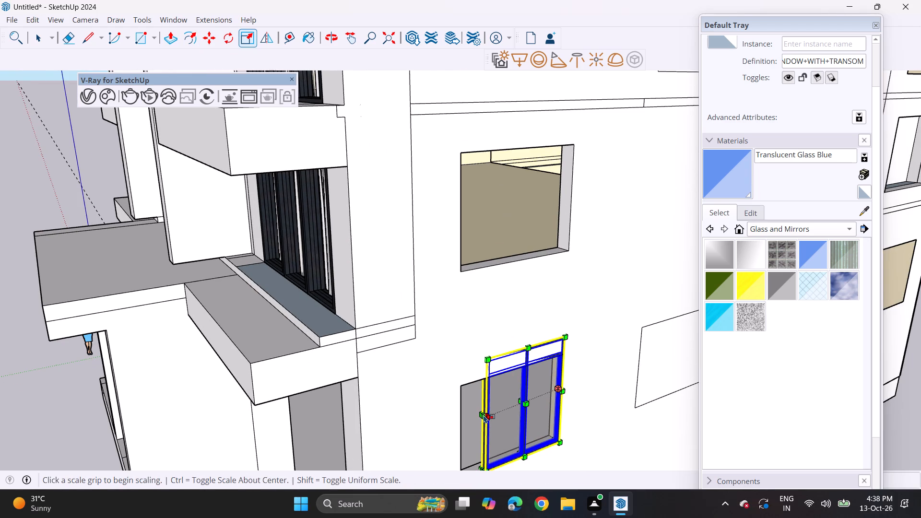
click(483, 412)
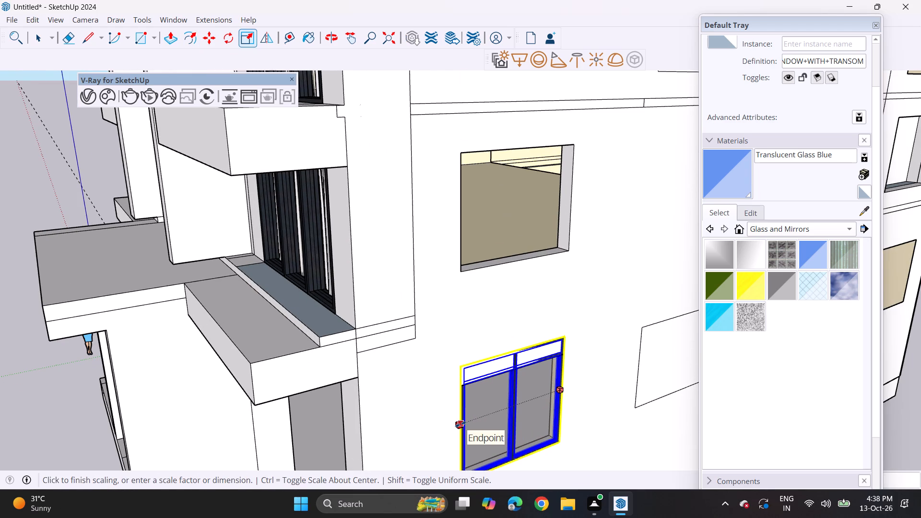
click(460, 424)
click(509, 348)
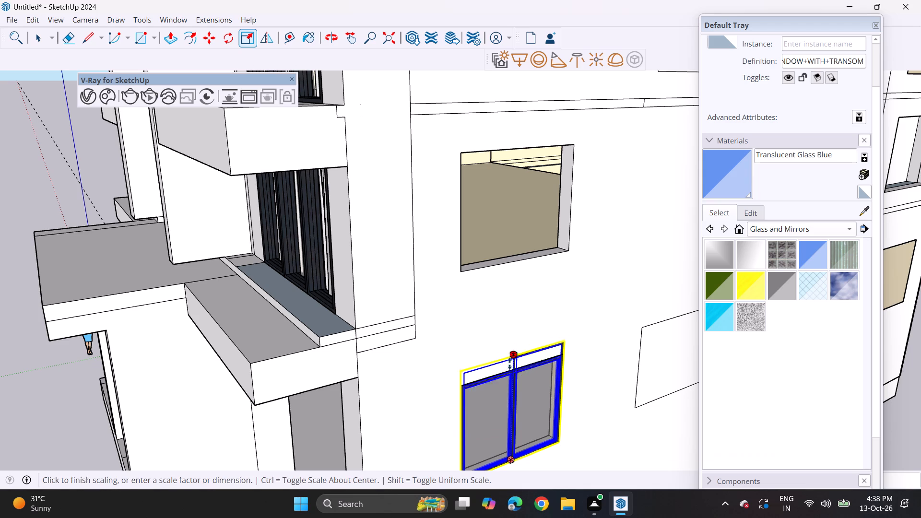
click(508, 374)
middle_drag(528, 413, 508, 352)
scroll(507, 348, down, 1)
key(space)
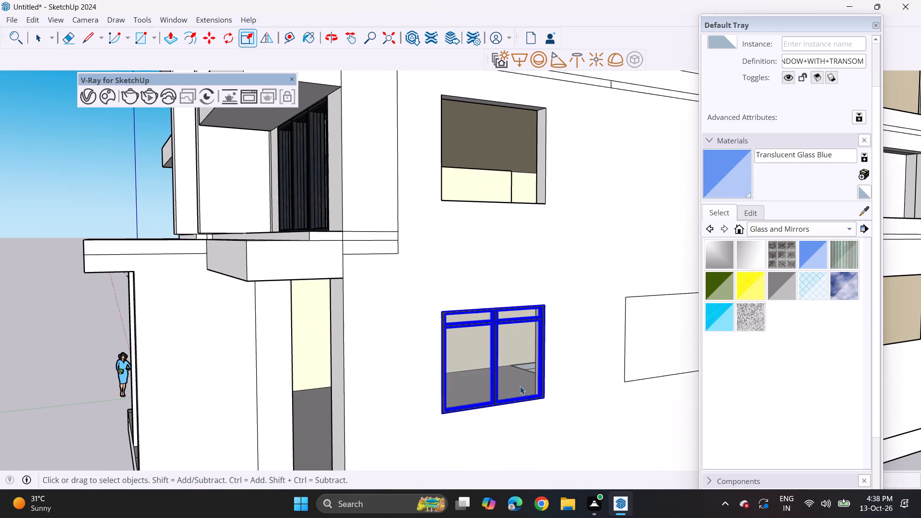
Copy the fitted window straight up into the second-level opening of the same side-wall column.
click(539, 399)
click(536, 394)
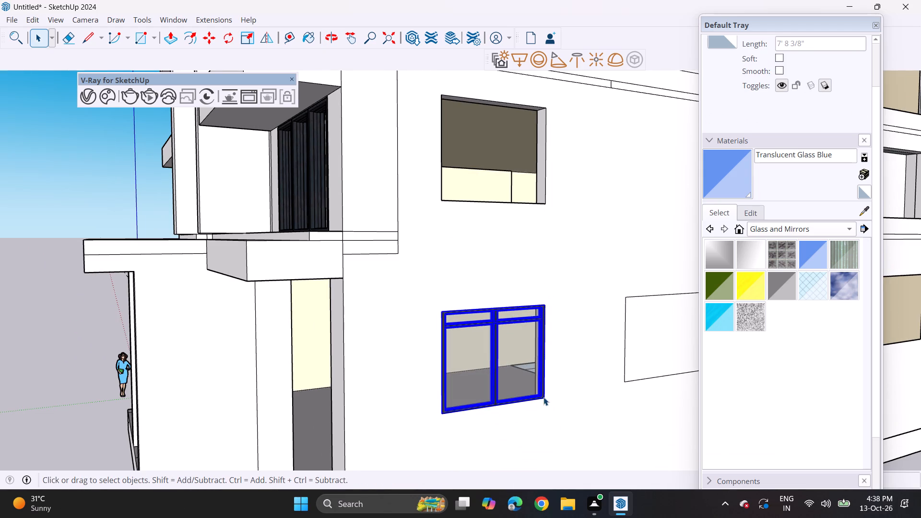
key(m)
click(549, 397)
shift+middle_drag(528, 264, 528, 396)
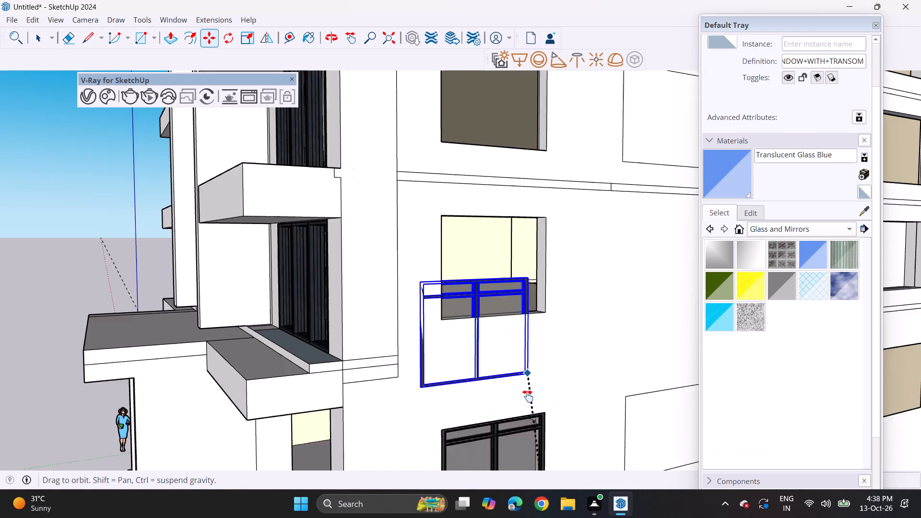
shift+middle_drag(528, 396, 528, 398)
click(543, 337)
Copy the window up the same side-wall column into the third- and fourth-level openings.
click(547, 340)
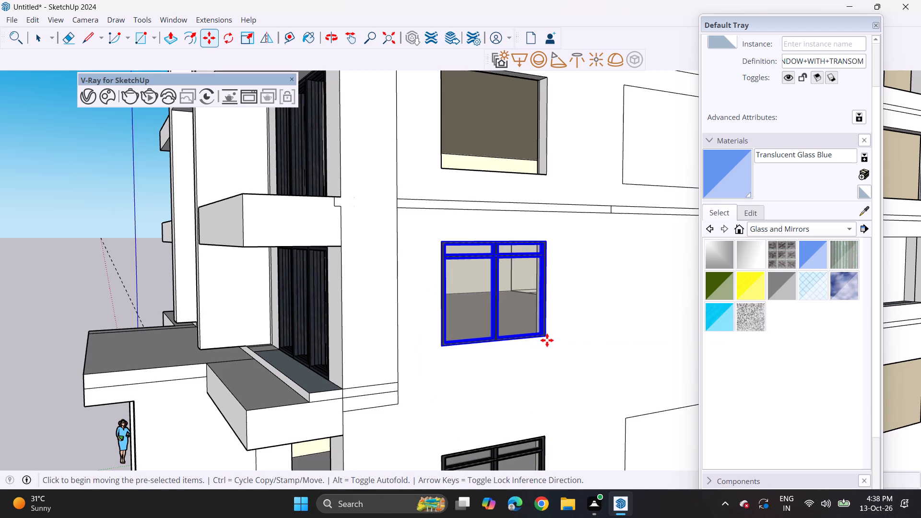
shift+middle_drag(541, 245, 534, 374)
click(537, 306)
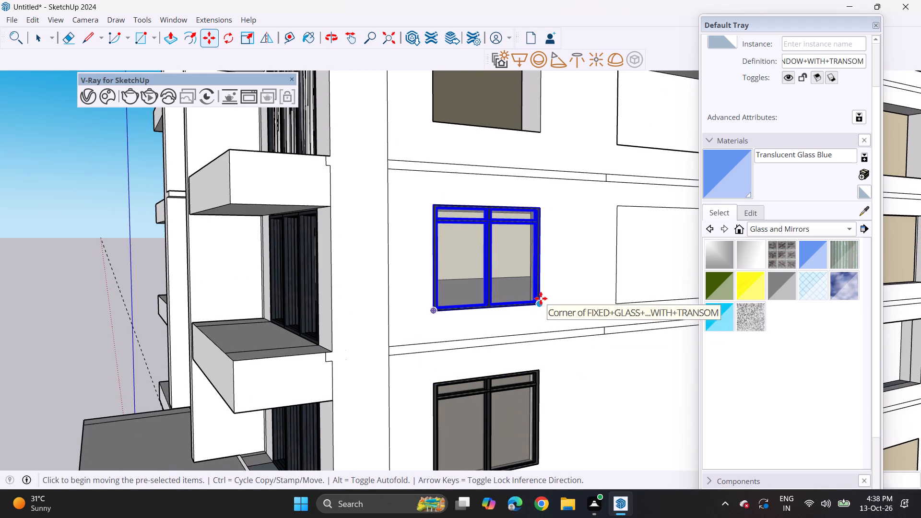
click(541, 298)
shift+middle_drag(526, 218, 532, 390)
click(541, 305)
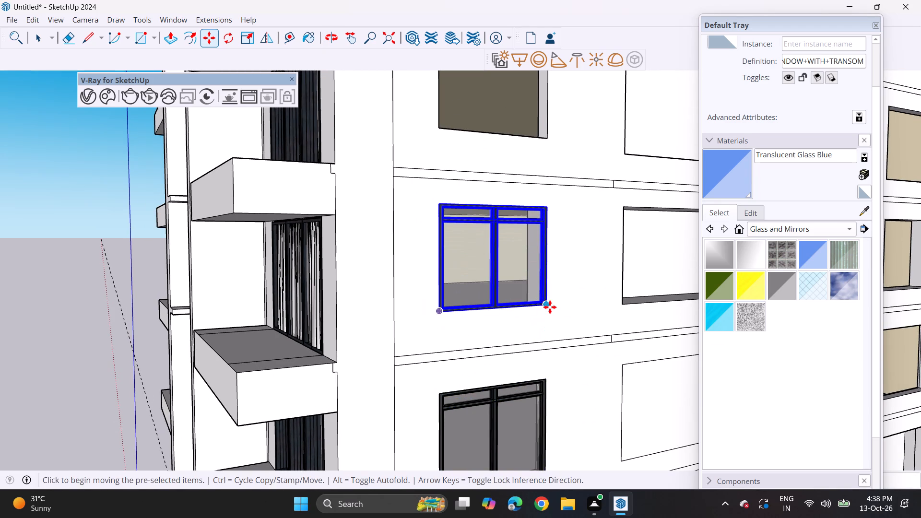
Copy the window up the same side-wall column into the fifth- and sixth-level openings.
click(550, 307)
shift+middle_drag(542, 221, 542, 422)
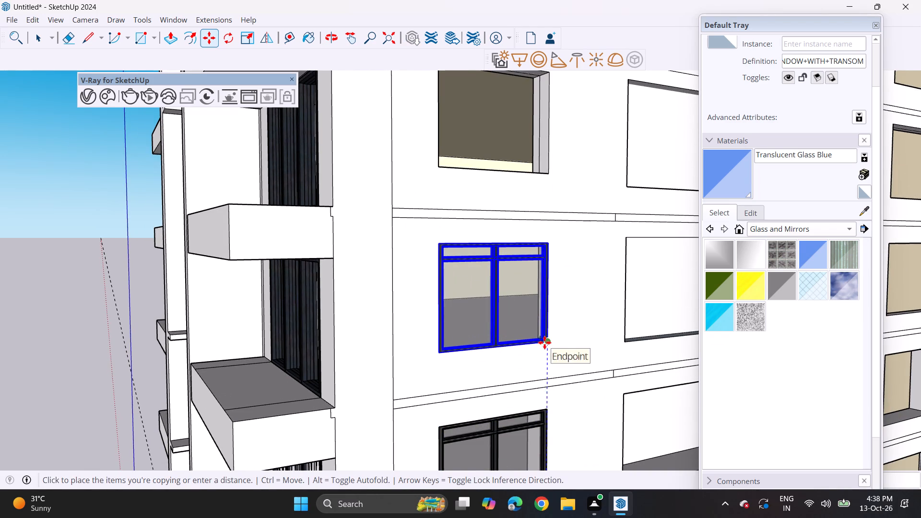
drag(544, 342, 549, 347)
click(553, 343)
shift+middle_drag(546, 244, 540, 357)
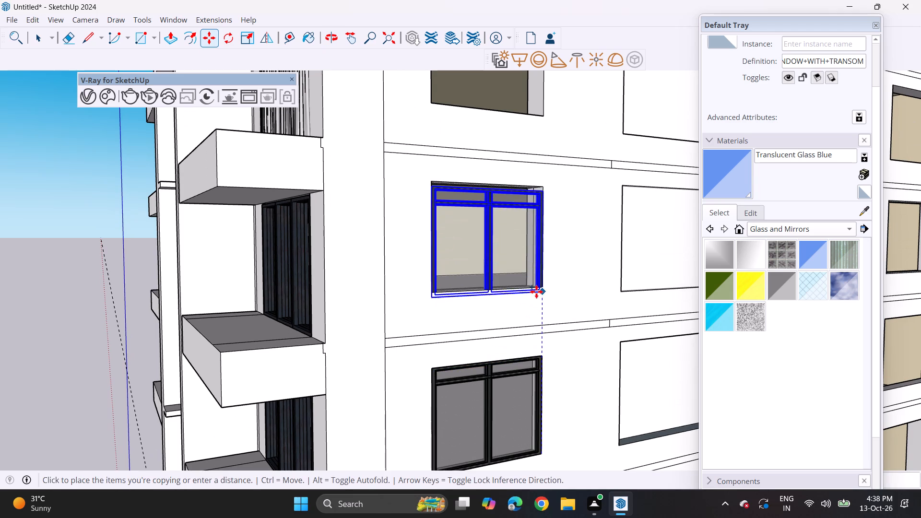
click(537, 287)
Copy the window up the same side-wall column into the seventh- and eighth-level openings.
click(542, 289)
shift+middle_drag(540, 267, 541, 468)
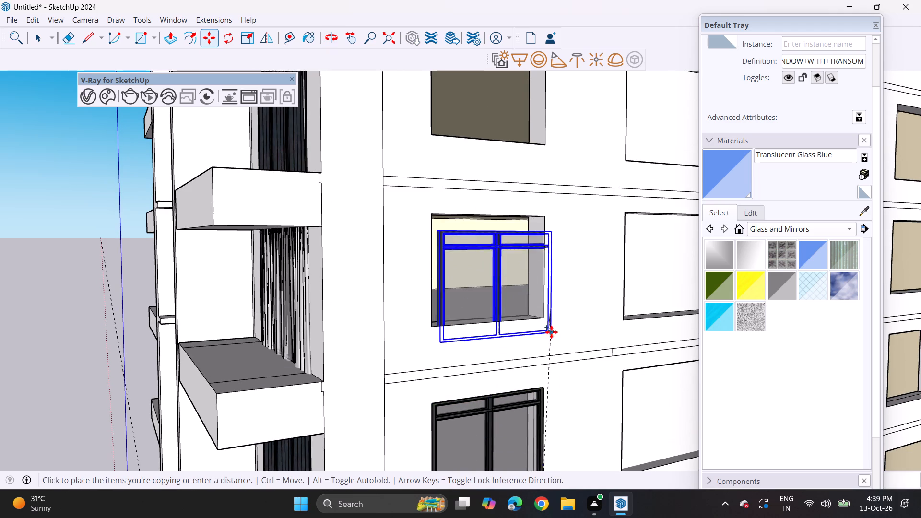
click(546, 313)
click(549, 319)
shift+middle_drag(542, 218, 539, 362)
click(538, 283)
Copy the window up the same side-wall column into its two uppermost openings.
click(546, 283)
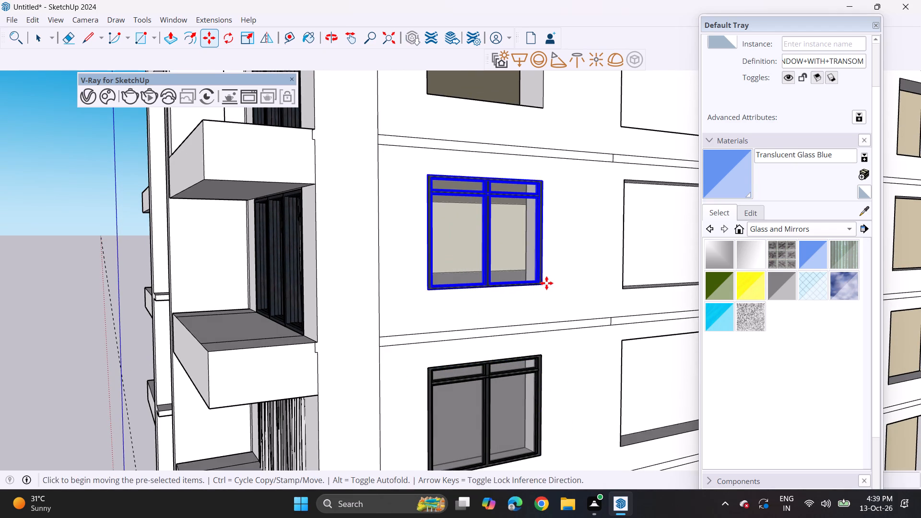
key(Escape)
click(544, 282)
shift+middle_drag(531, 224, 538, 392)
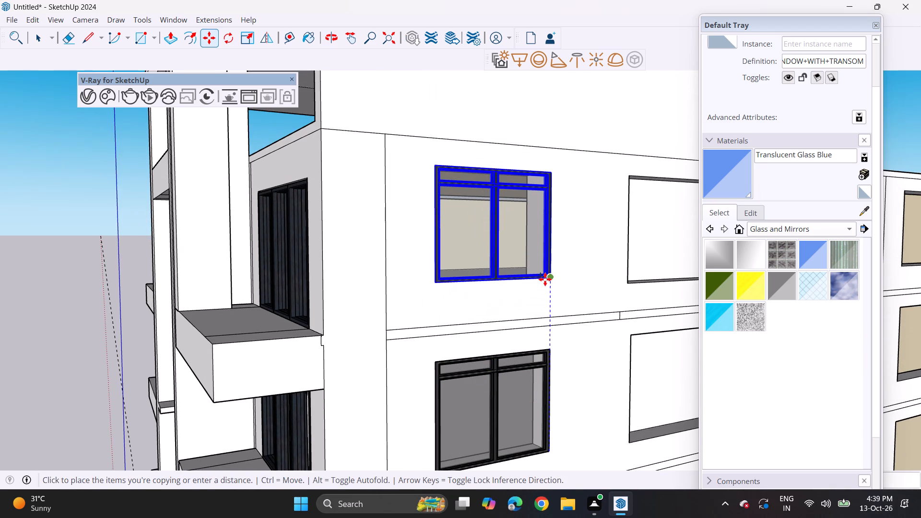
click(545, 279)
Copy the top-level window horizontally along the side wall into the opening beyond the wide recess.
click(549, 283)
middle_drag(576, 307, 301, 287)
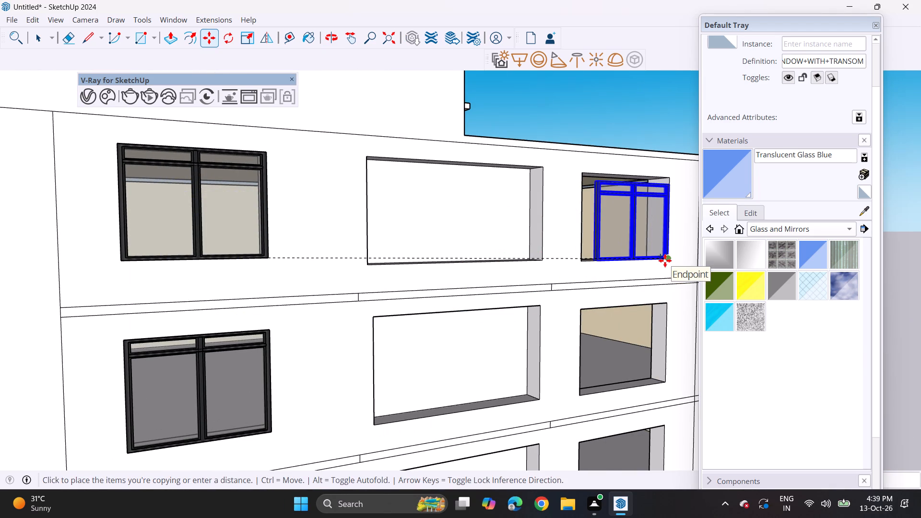
click(665, 260)
Scale the copied top-level window in width and height to fill its opening beyond the wide recess.
middle_drag(662, 263, 558, 311)
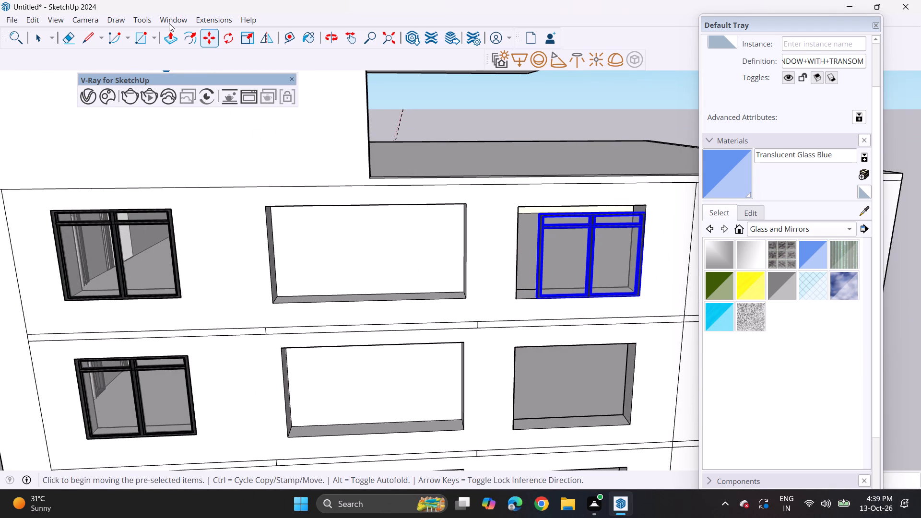
click(248, 41)
middle_drag(413, 279, 507, 300)
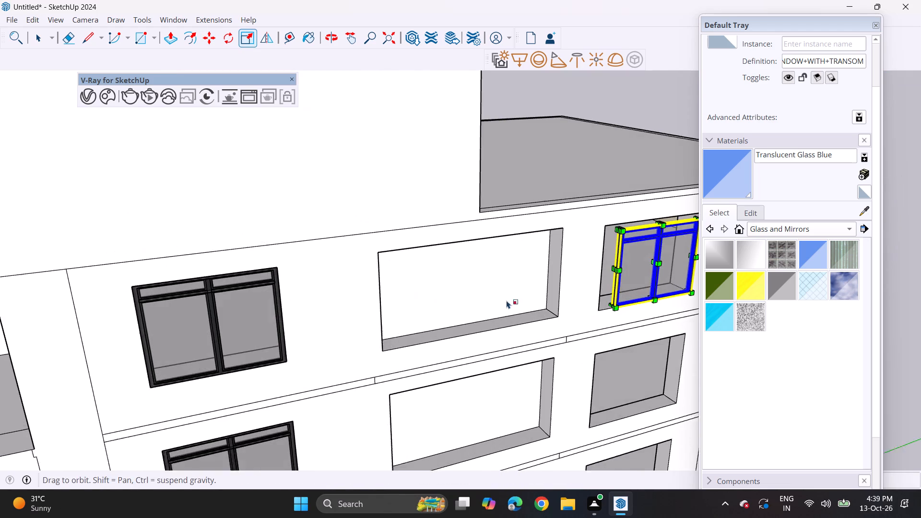
drag(244, 36, 252, 44)
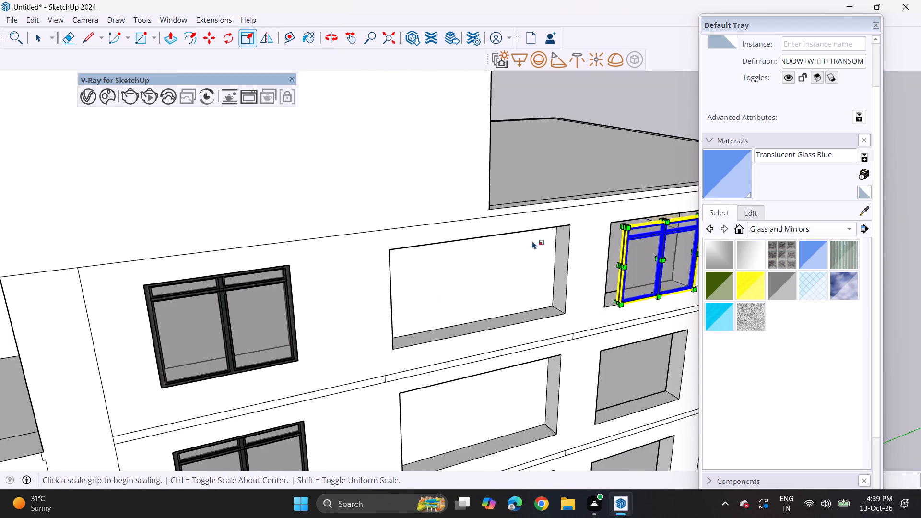
scroll(595, 258, up, 4)
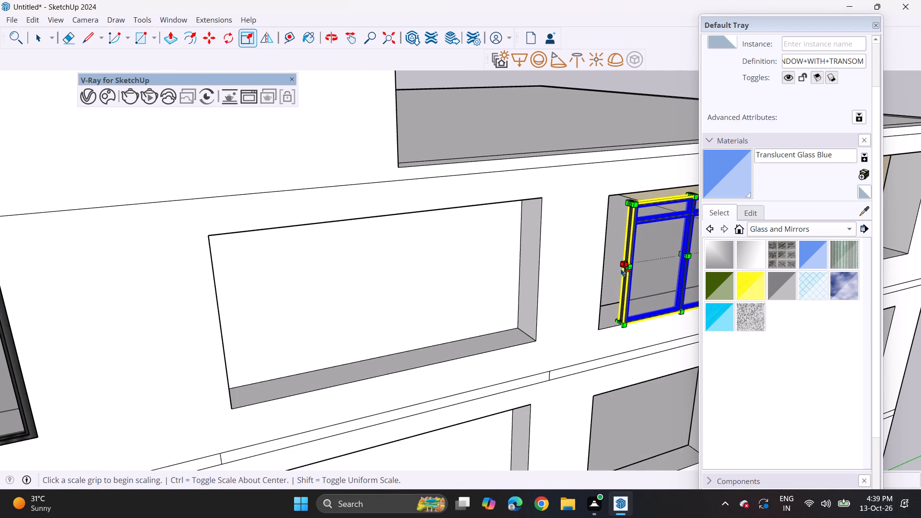
click(622, 266)
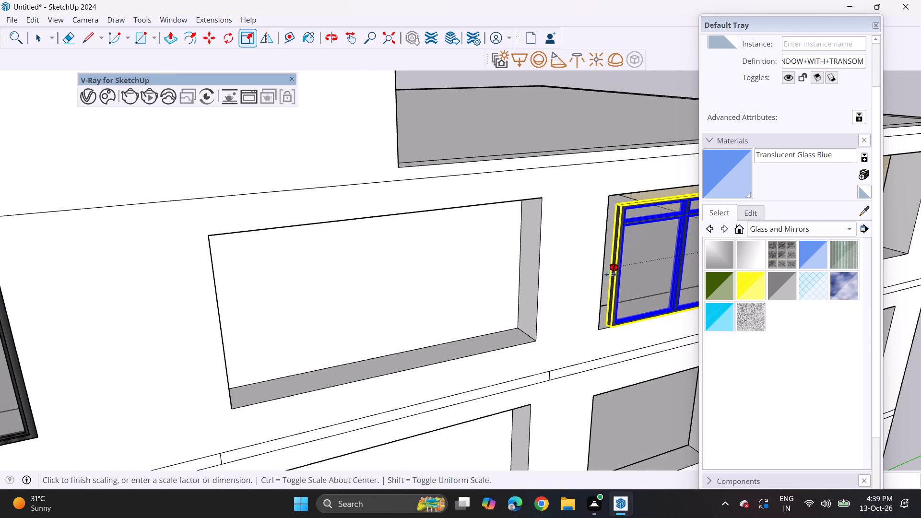
click(602, 281)
middle_drag(614, 275, 552, 310)
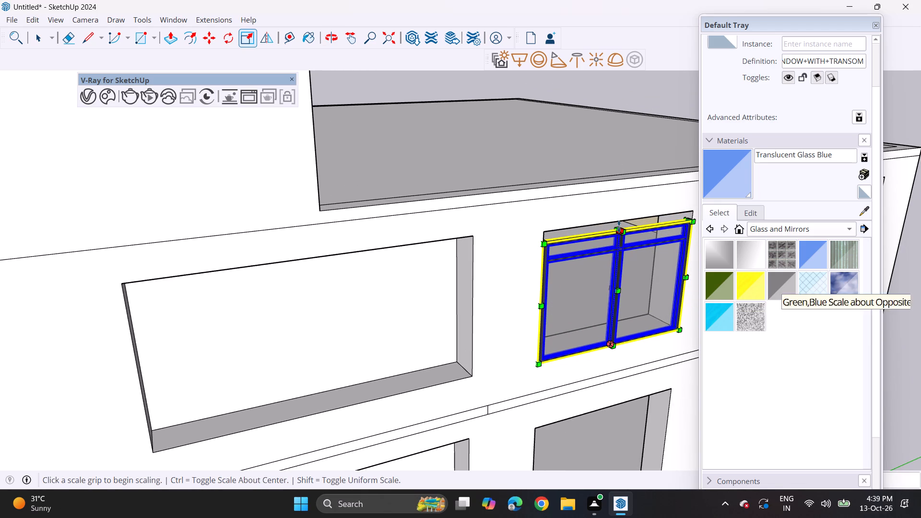
click(619, 226)
click(616, 221)
scroll(588, 325, down, 3)
middle_drag(585, 362, 556, 313)
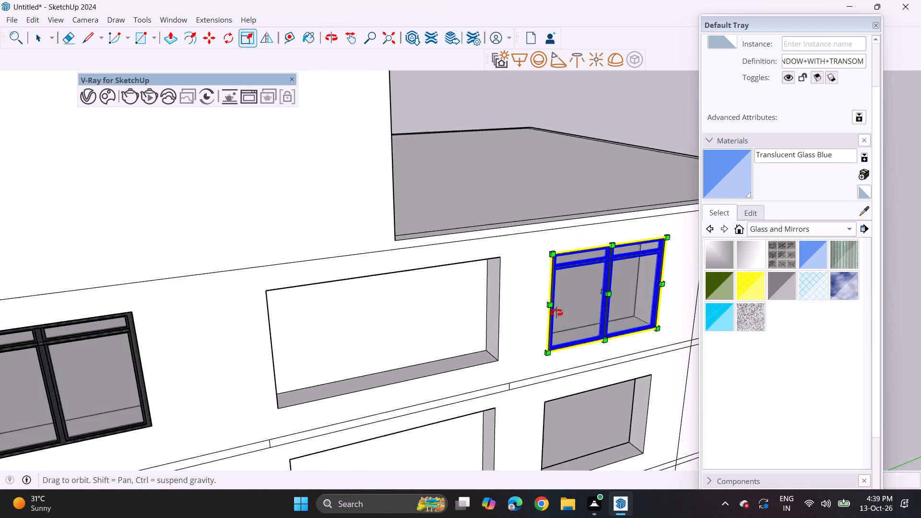
middle_drag(556, 313, 552, 295)
Copy the resized window straight down into the next two openings of the column beyond the wide recesses.
key(space)
key(m)
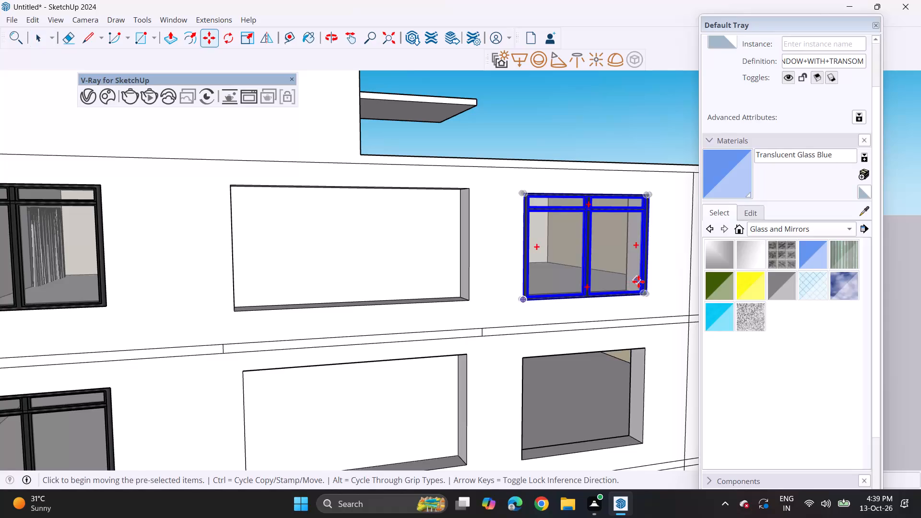
click(526, 304)
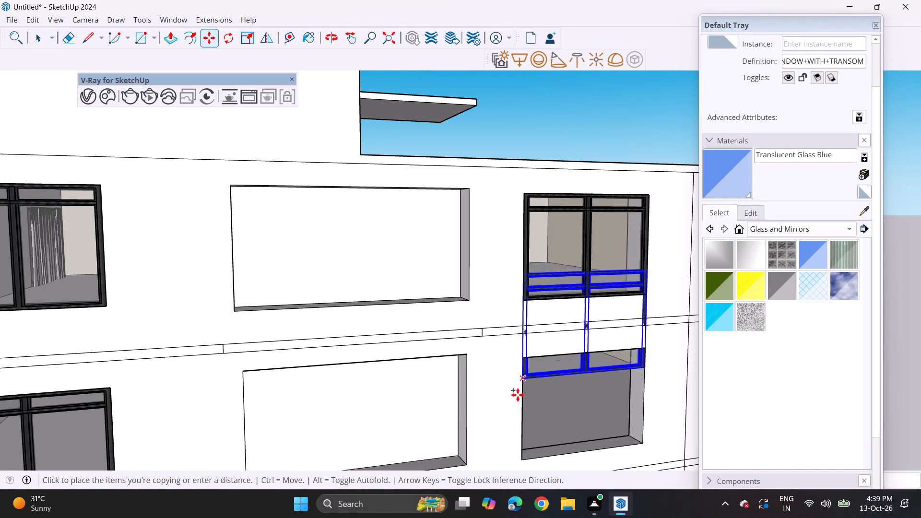
shift+middle_drag(518, 401, 507, 286)
click(509, 343)
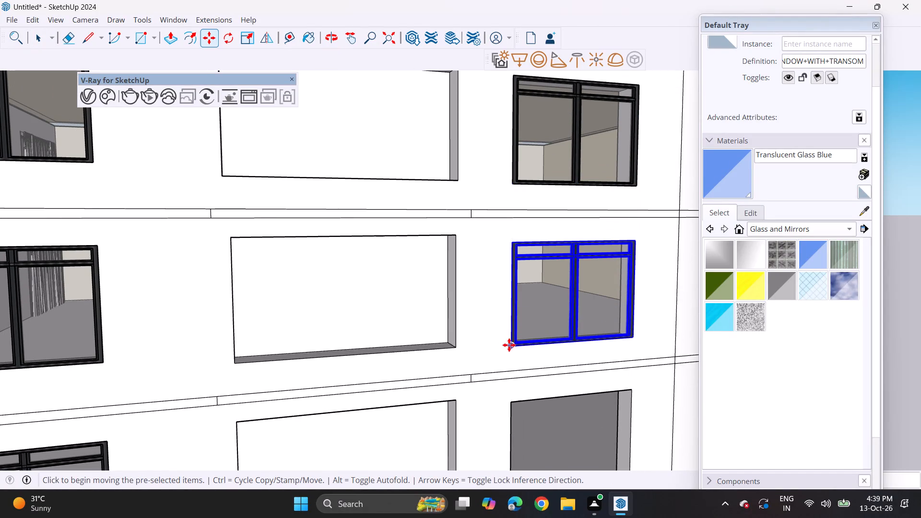
click(509, 344)
shift+middle_drag(514, 401, 496, 230)
click(494, 331)
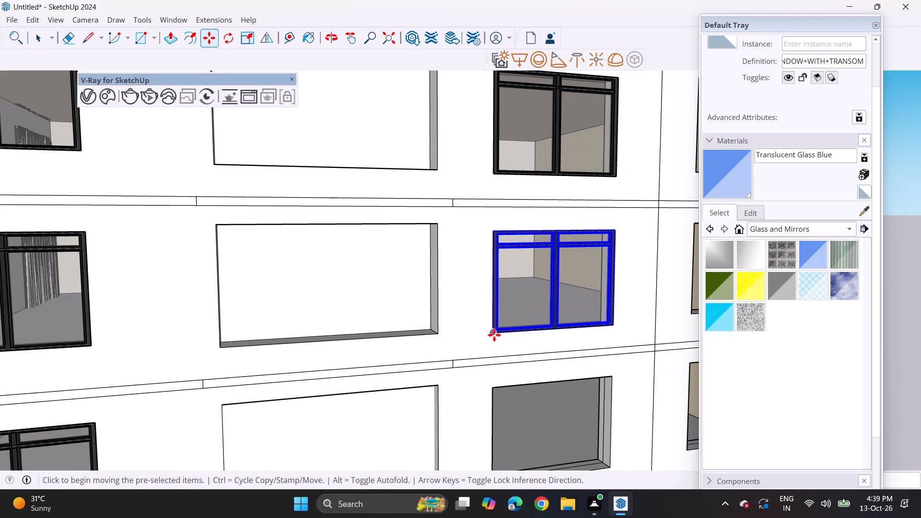
Copy the window down the same column into the following two openings.
click(493, 332)
shift+middle_drag(497, 255, 496, 99)
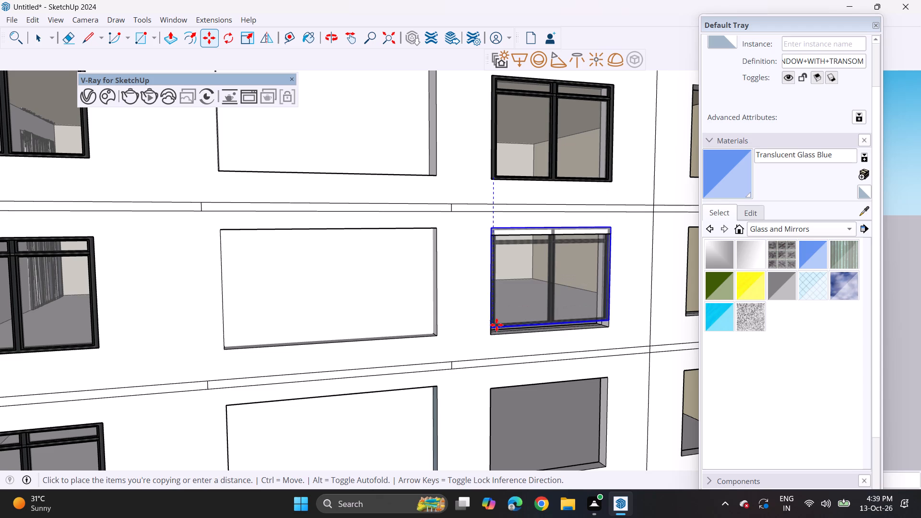
click(494, 334)
click(492, 339)
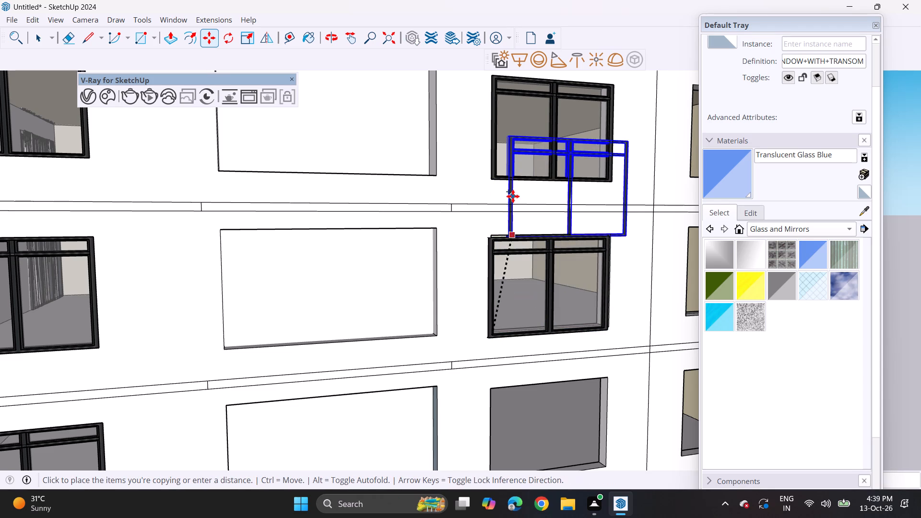
shift+middle_drag(499, 447, 499, 311)
click(495, 312)
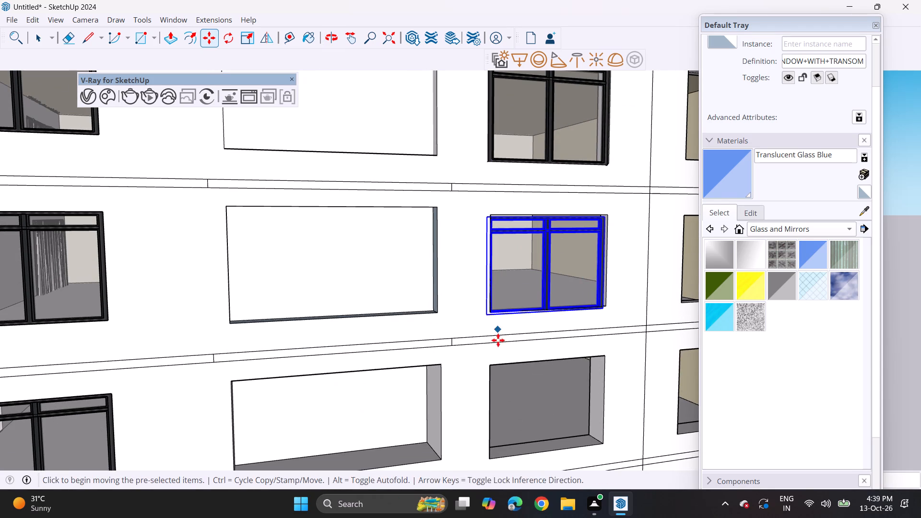
Copy the window down the same column into another two openings.
click(493, 318)
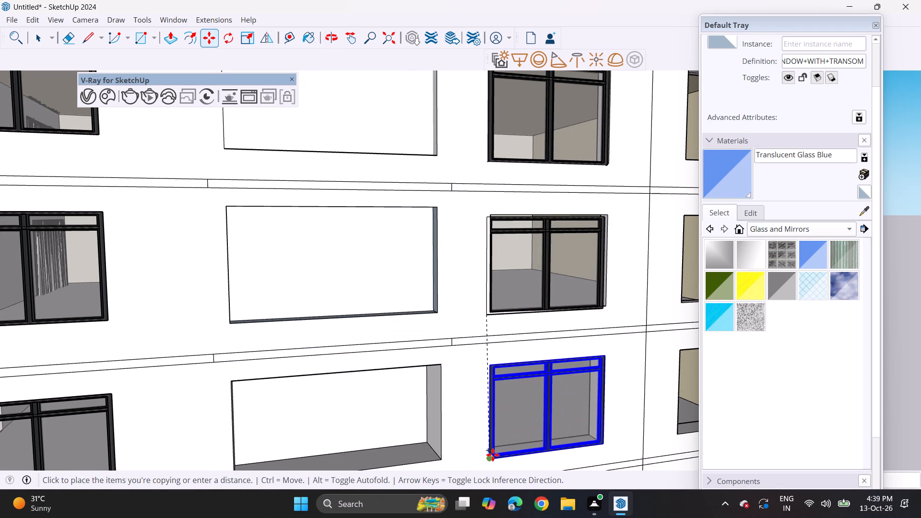
click(492, 459)
click(491, 457)
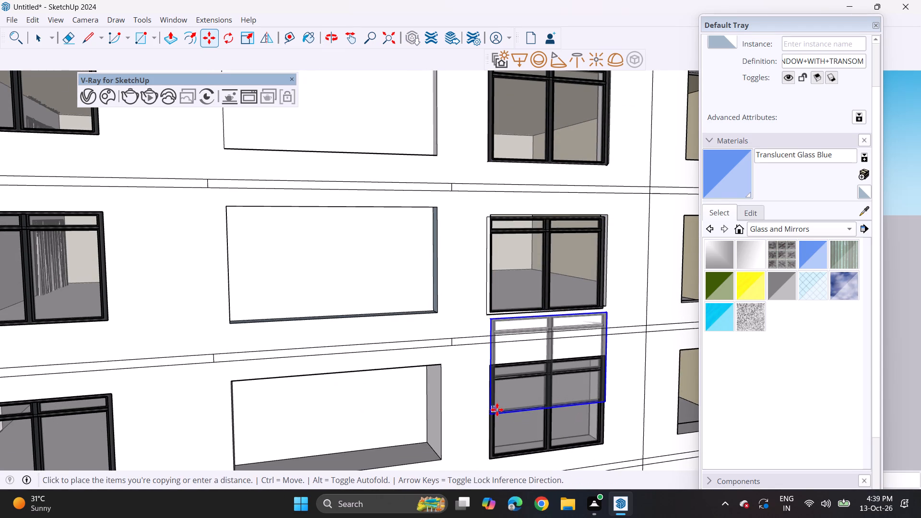
middle_drag(497, 412, 477, 147)
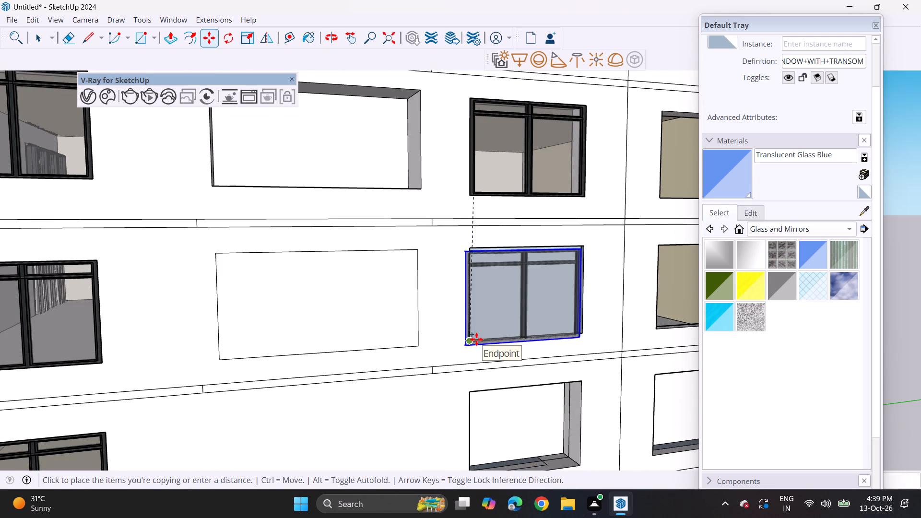
drag(476, 339, 478, 344)
Copy the window down into the two lowest openings of the same column.
click(473, 345)
shift+middle_drag(485, 296, 465, 82)
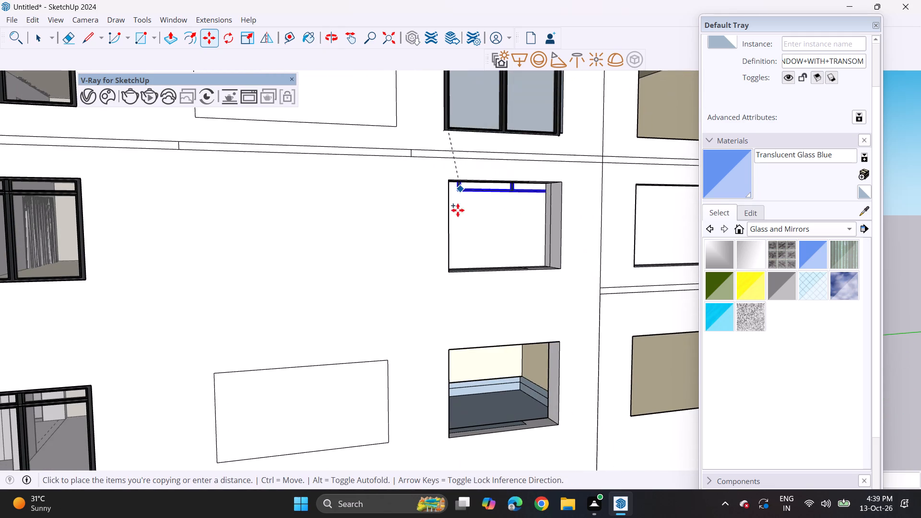
click(454, 271)
click(449, 279)
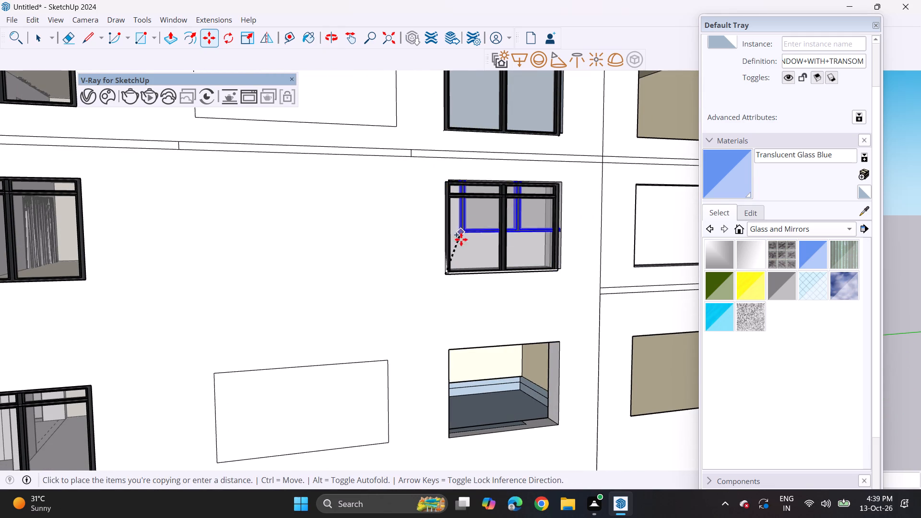
click(454, 436)
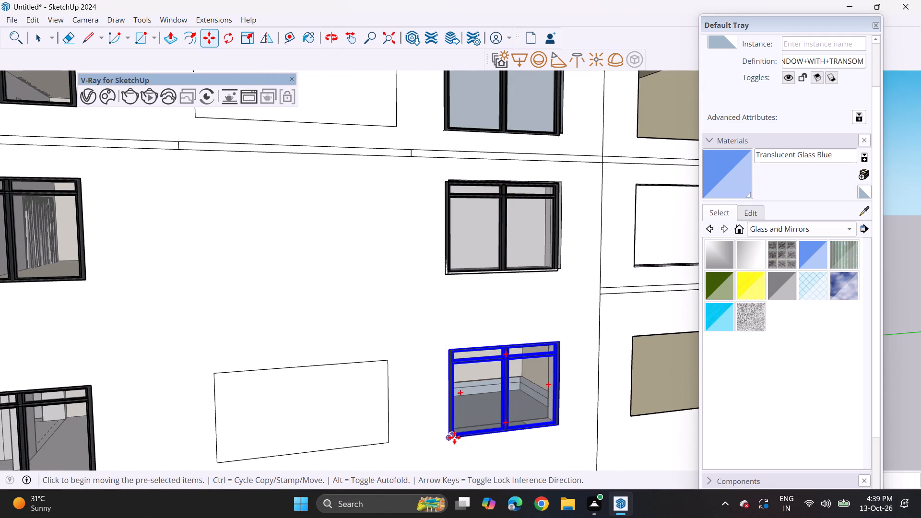
click(454, 439)
key(Escape)
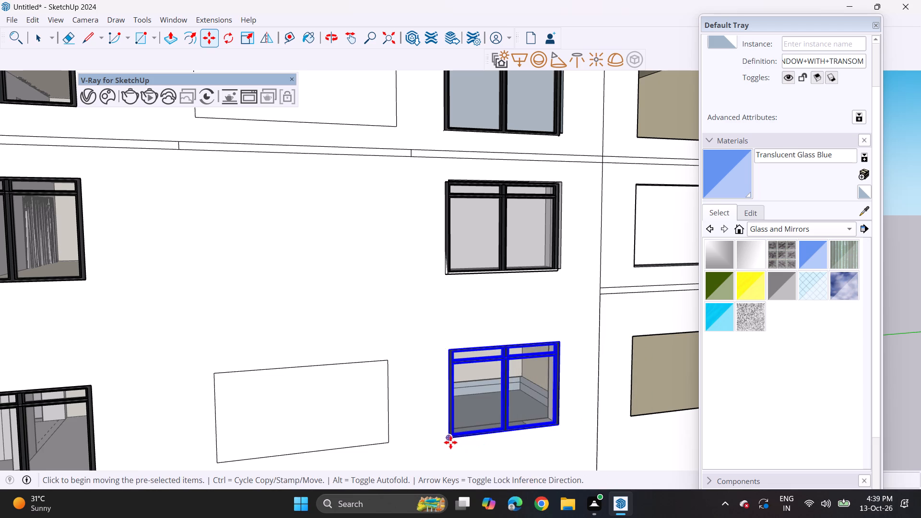
Copy the lowest window horizontally into the bottom opening of the neighbouring column at the wall's end.
click(450, 442)
middle_drag(516, 429, 448, 423)
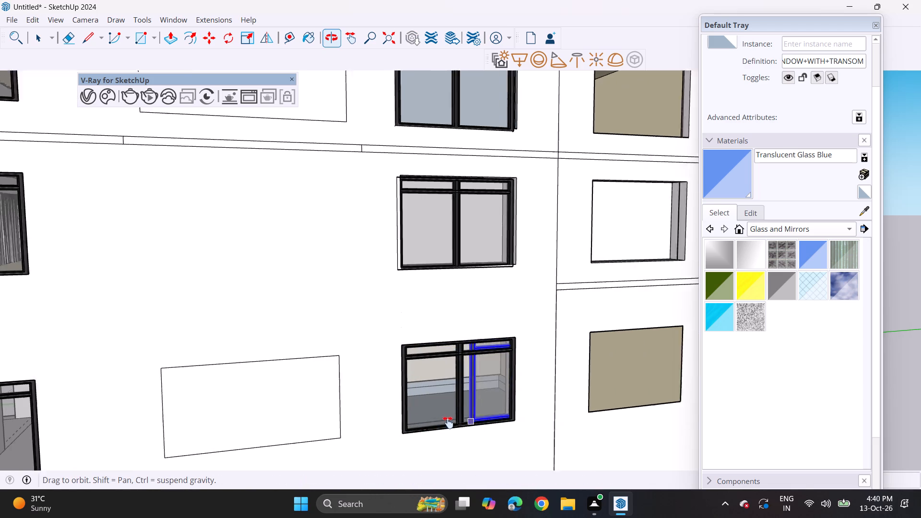
middle_drag(448, 423, 347, 426)
click(477, 412)
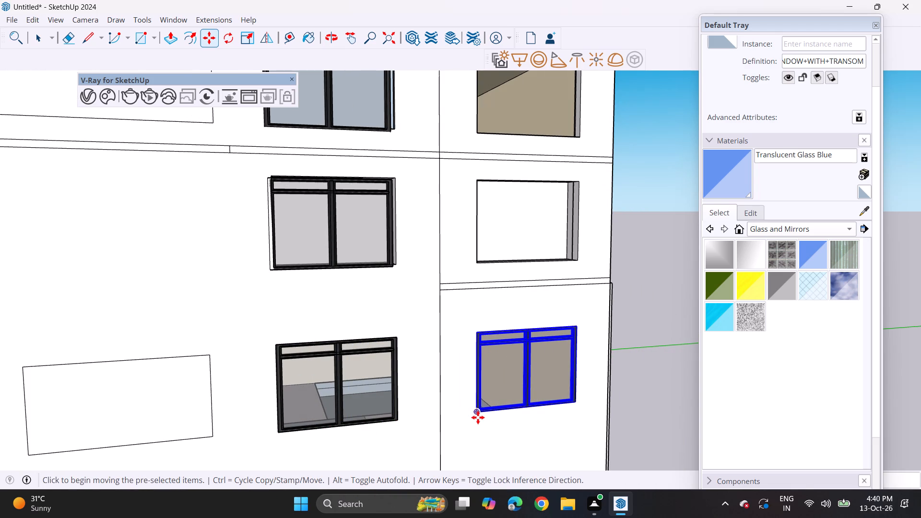
Copy the window straight up the end column into the two openings above the bottom one.
click(478, 417)
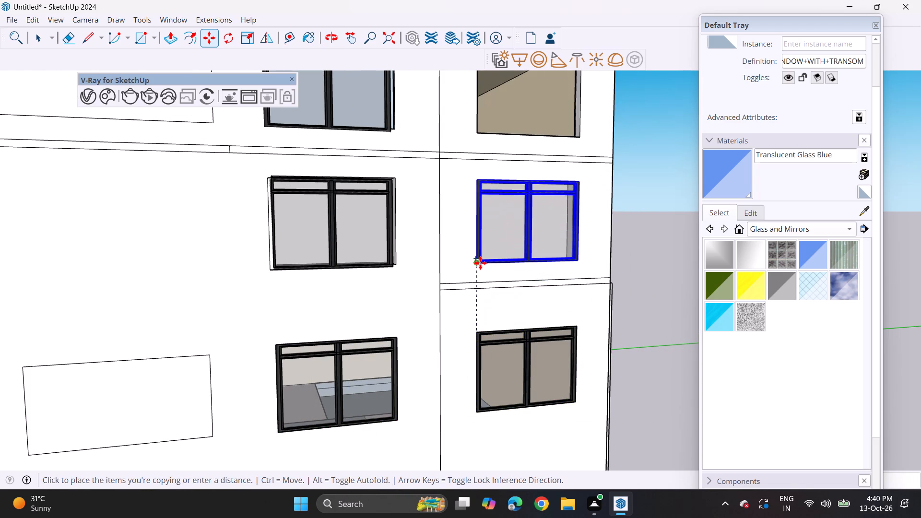
click(480, 263)
click(479, 266)
middle_drag(479, 163, 479, 358)
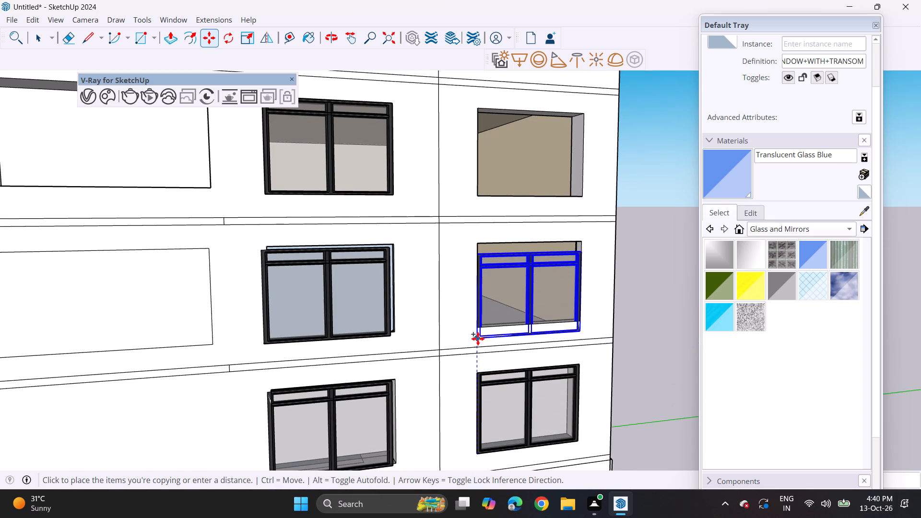
click(478, 325)
Copy the window up the end column into the following two openings.
ctrl+click(478, 329)
shift+middle_drag(469, 270, 469, 356)
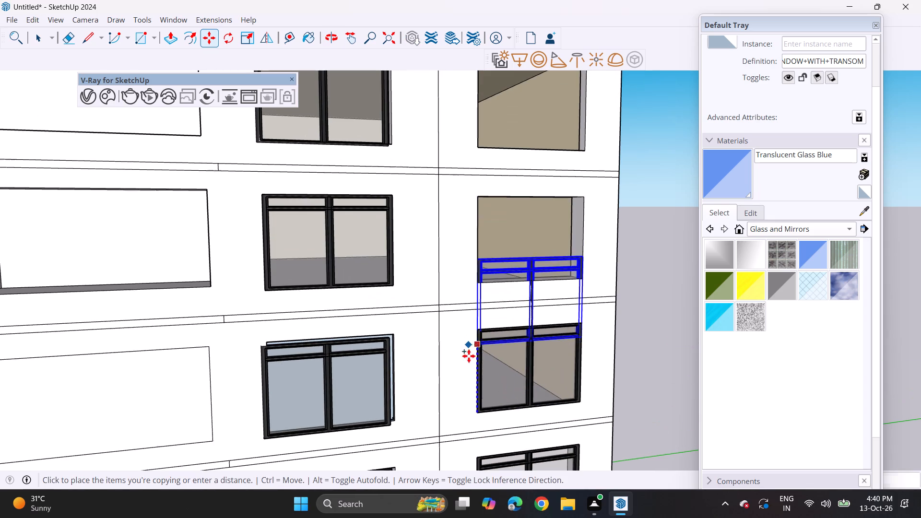
click(477, 283)
click(477, 284)
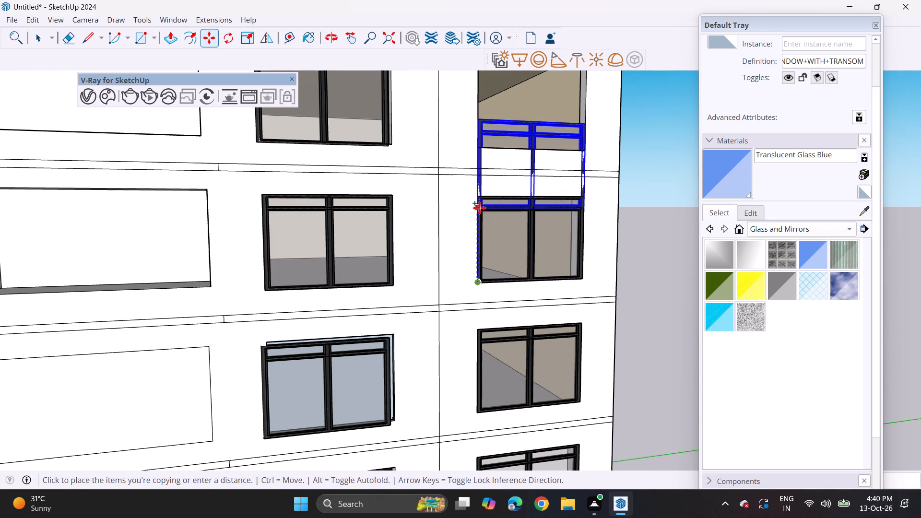
shift+middle_drag(478, 284, 477, 397)
click(475, 261)
Copy the window up the end column into another two openings.
click(480, 266)
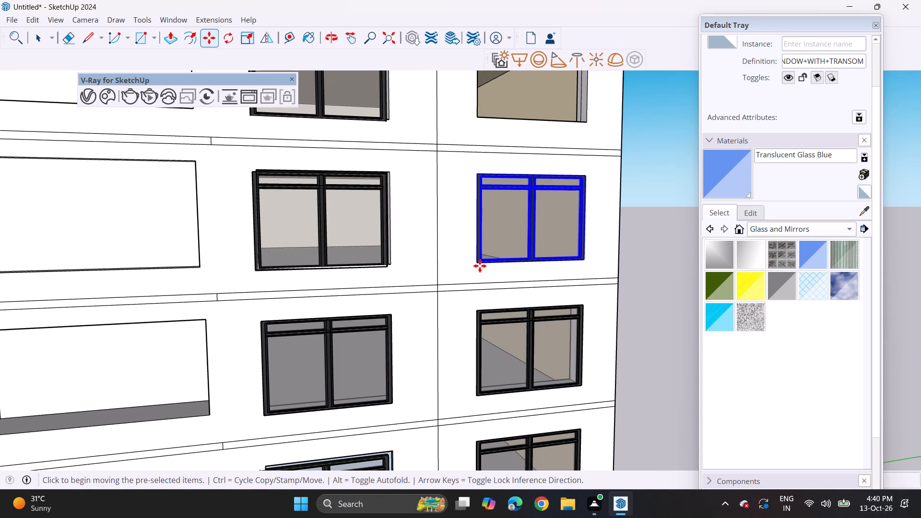
shift+middle_drag(483, 201, 479, 397)
click(472, 311)
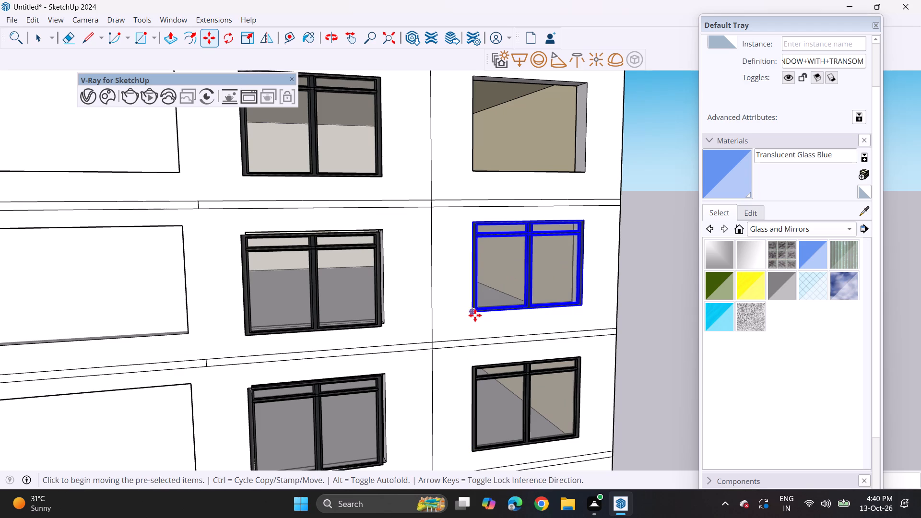
click(473, 311)
shift+middle_drag(470, 239, 470, 405)
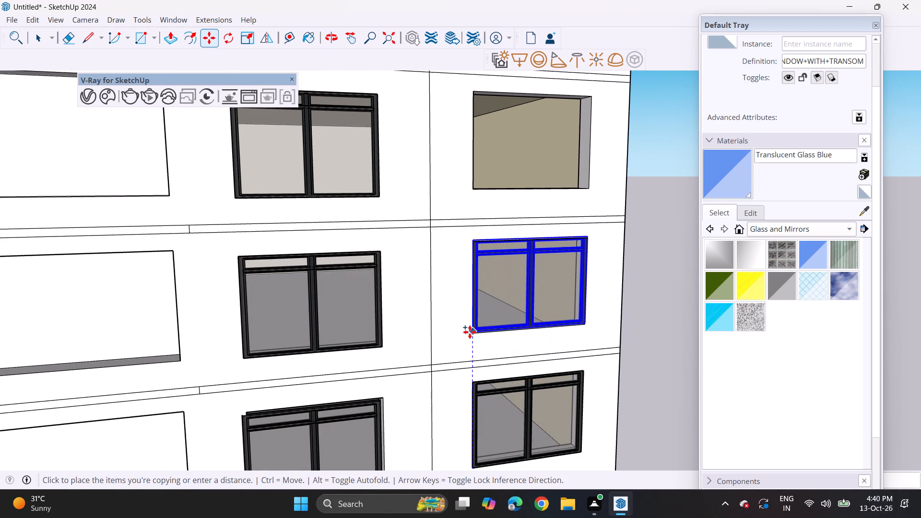
click(470, 332)
Copy the window up the end column into its last two openings, finishing with the one on the top floor.
click(472, 335)
shift+middle_drag(473, 289, 473, 429)
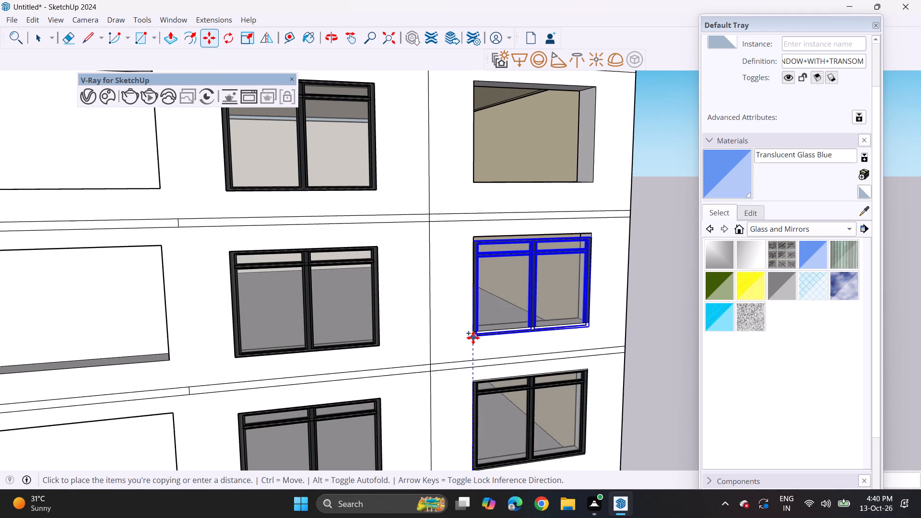
click(473, 334)
ctrl+click(475, 335)
shift+middle_drag(477, 261, 477, 391)
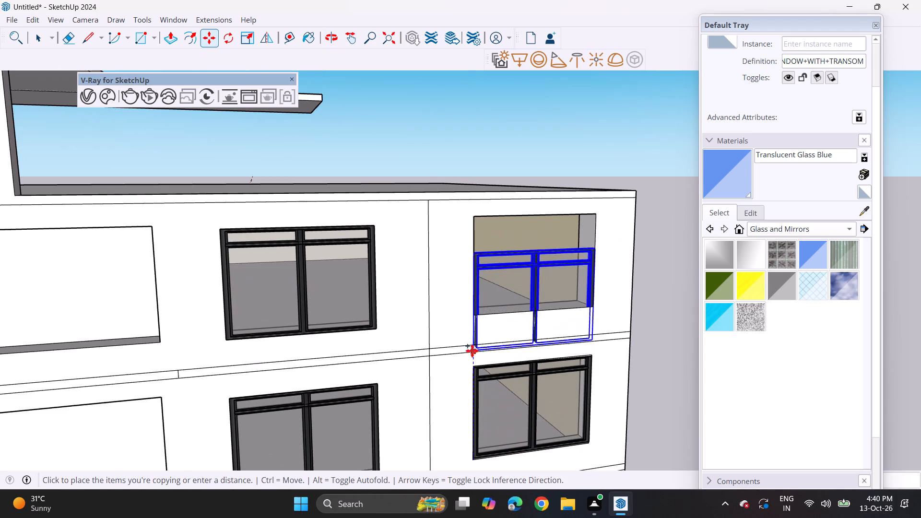
click(474, 317)
Clear the selection and examine the whole building, checking the window columns and remaining openings on the side wall.
scroll(451, 380, down, 10)
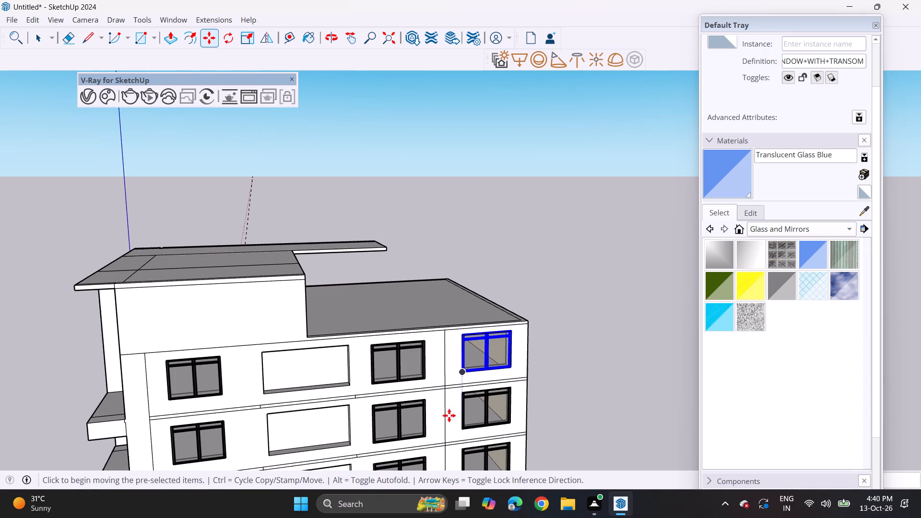
scroll(440, 410, down, 6)
middle_drag(373, 449, 454, 391)
scroll(443, 398, down, 3)
middle_drag(383, 471, 469, 443)
middle_drag(451, 483, 508, 336)
middle_drag(445, 444, 491, 328)
key(space)
middle_drag(448, 411, 525, 407)
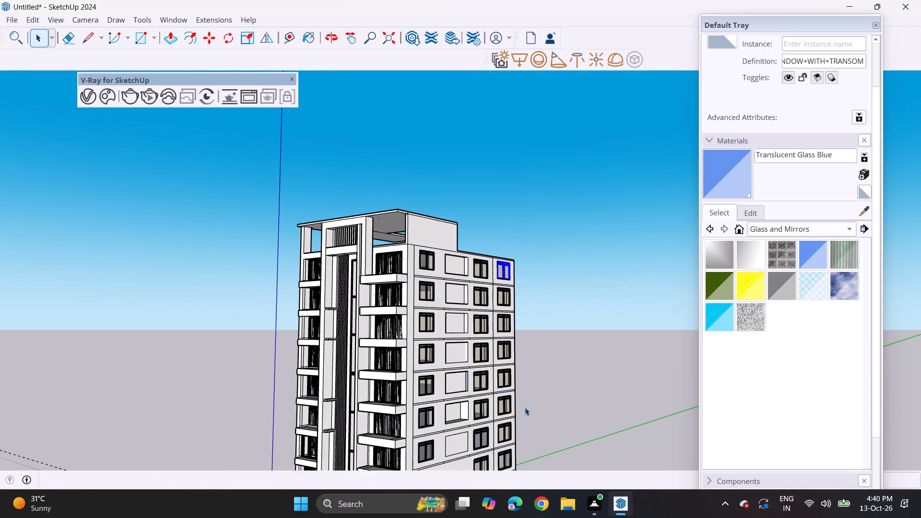
key(space)
click(527, 410)
shift+middle_drag(451, 436, 478, 389)
middle_drag(465, 417, 477, 358)
scroll(465, 417, up, 1)
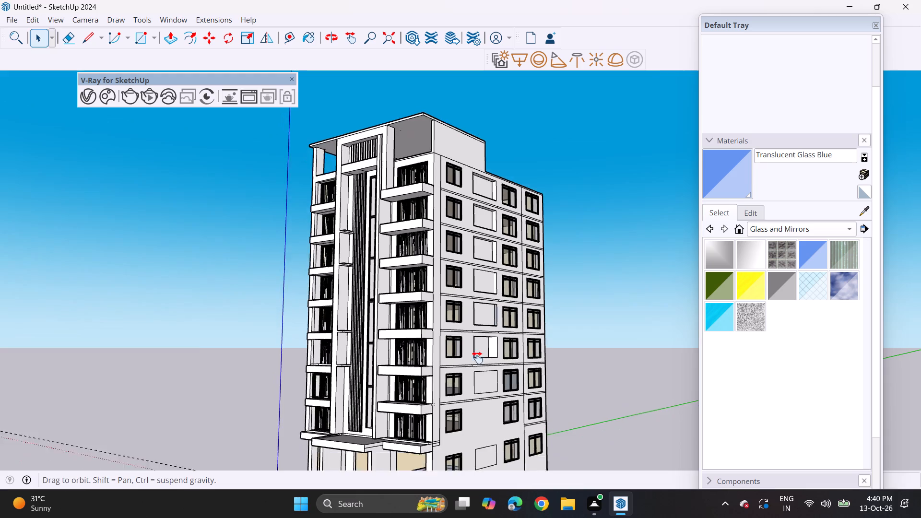
middle_drag(477, 358, 480, 348)
middle_drag(471, 409, 477, 372)
middle_drag(478, 370, 491, 341)
middle_drag(496, 332, 468, 449)
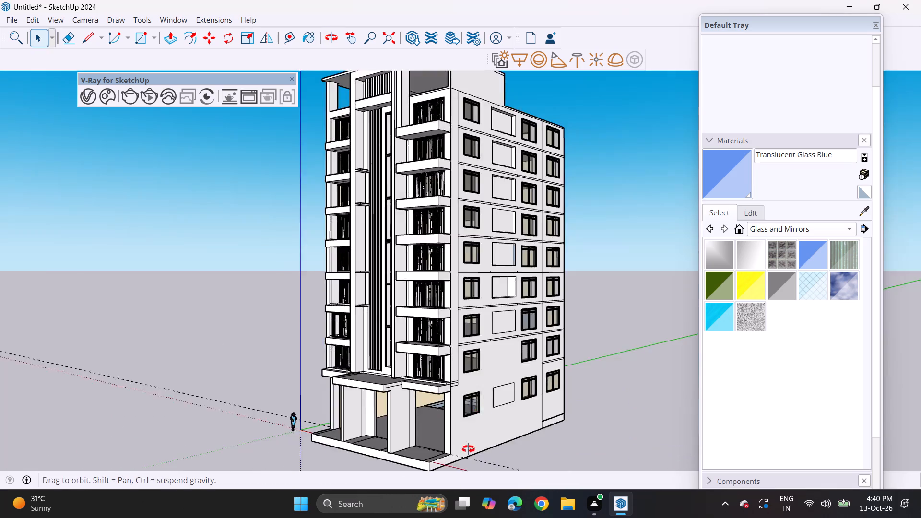
middle_drag(468, 449, 451, 495)
Push the back faces of the three lowest recessed openings in the side wall's wide column deeper into the building.
scroll(520, 271, up, 2)
middle_drag(520, 271, 498, 368)
scroll(498, 369, up, 3)
shift+middle_drag(480, 388, 480, 305)
scroll(472, 310, up, 4)
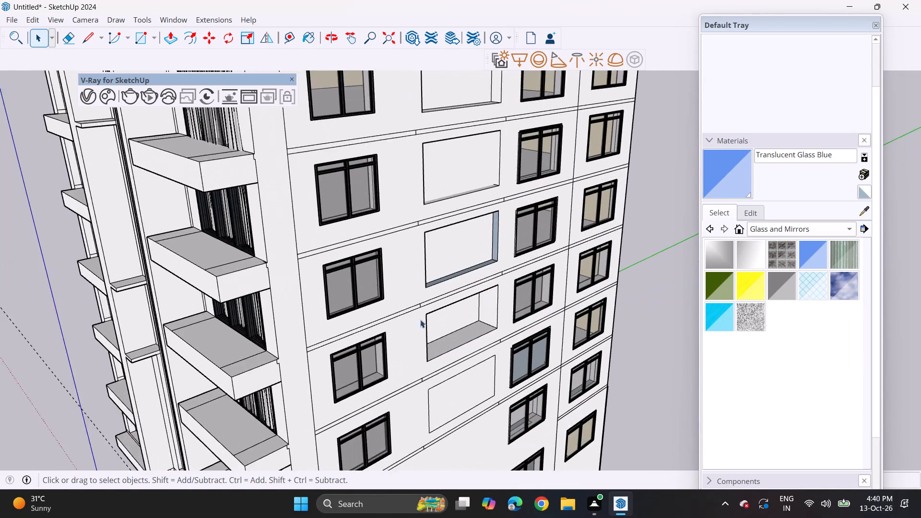
drag(170, 40, 176, 43)
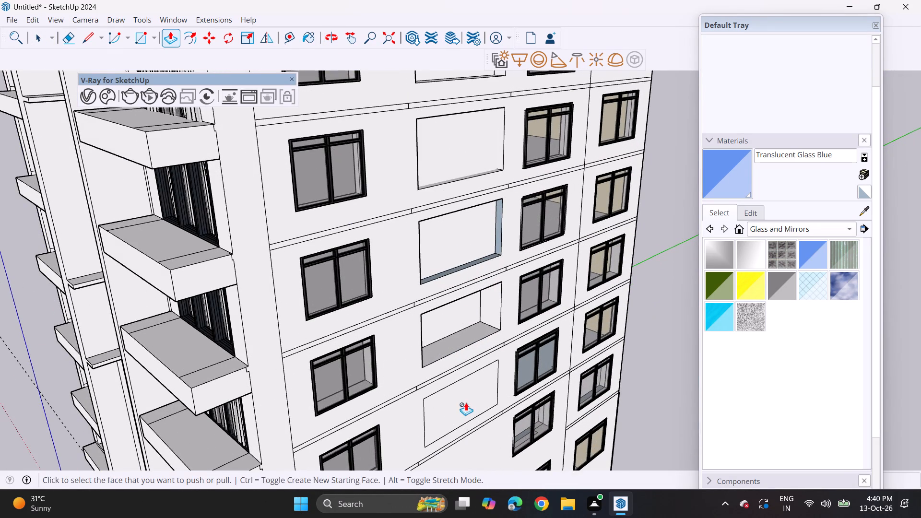
middle_drag(449, 355, 441, 335)
click(451, 318)
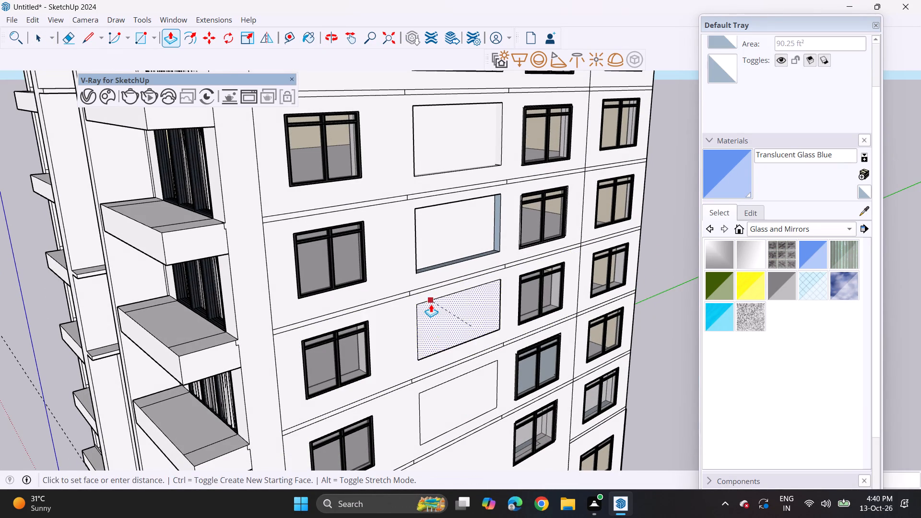
click(430, 307)
double_click(453, 227)
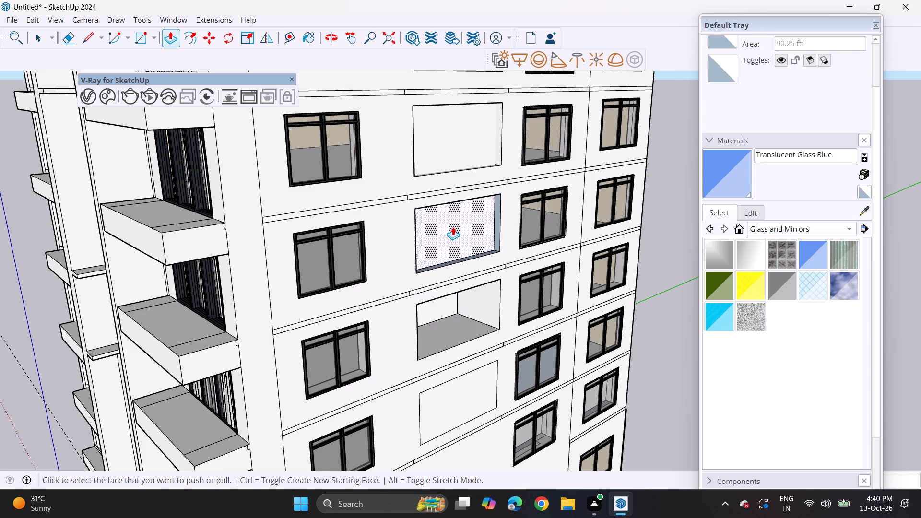
double_click(455, 152)
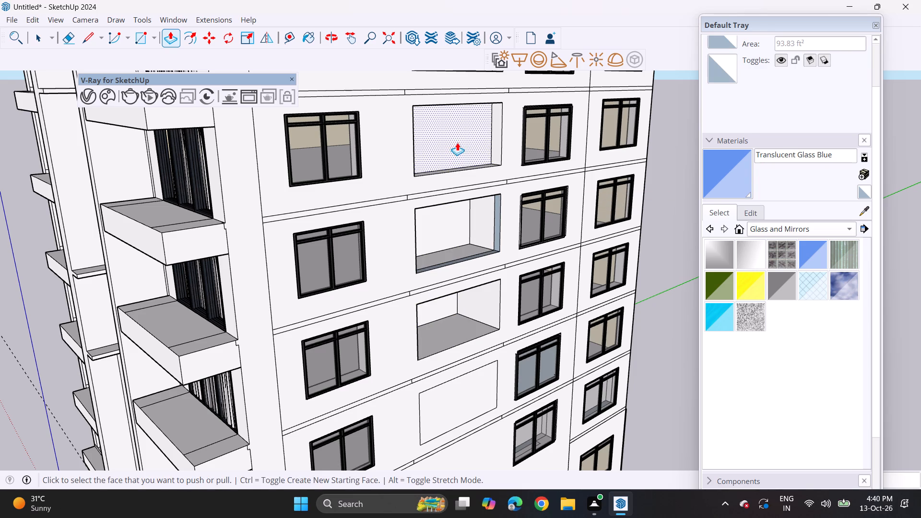
Push the back faces of the wide column's remaining recessed openings deeper, working up to the top floor.
middle_drag(497, 239, 459, 132)
shift+middle_drag(459, 127, 531, 279)
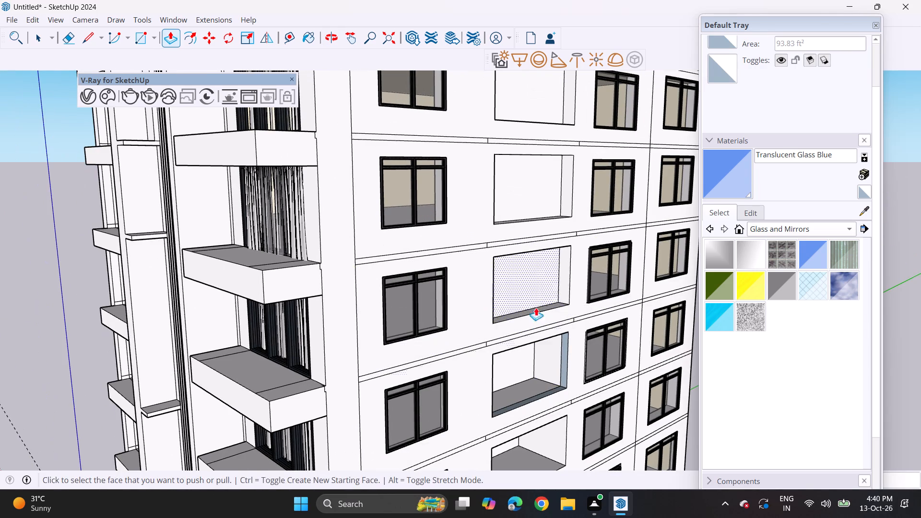
click(536, 301)
click(497, 268)
double_click(525, 211)
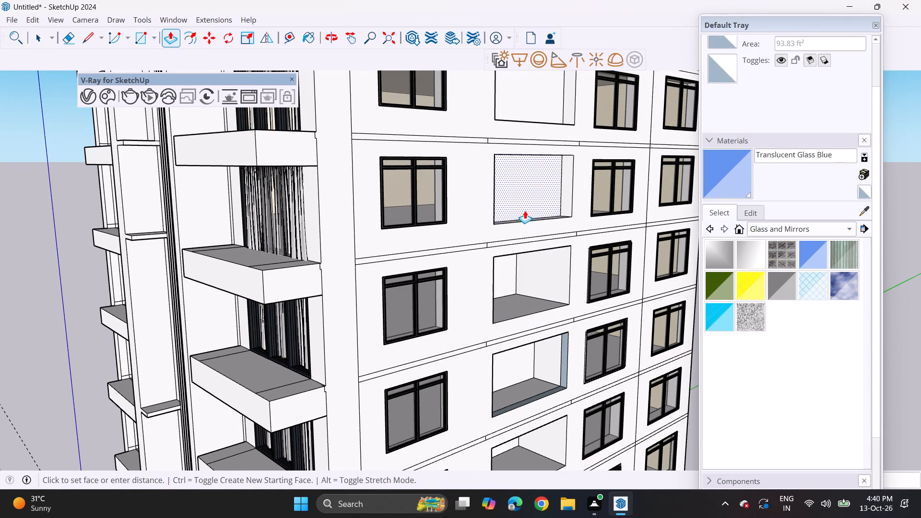
shift+middle_drag(527, 201, 563, 354)
double_click(561, 269)
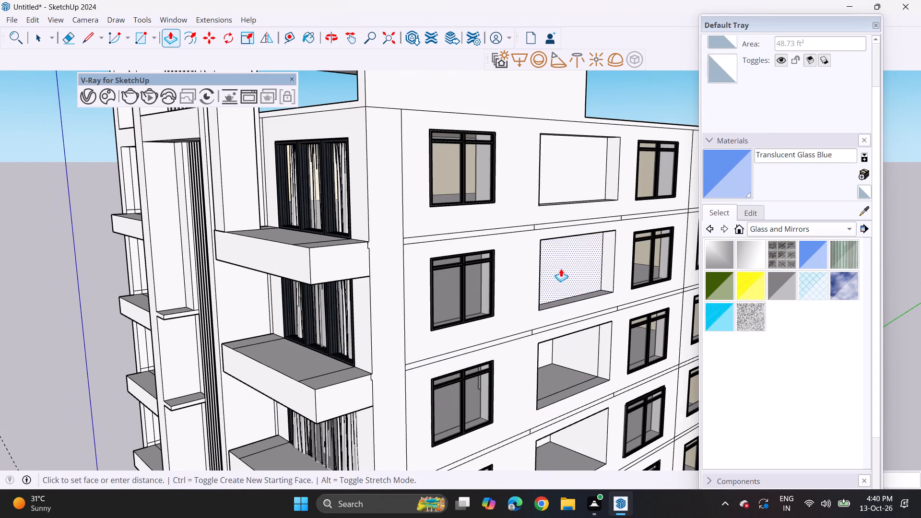
double_click(567, 183)
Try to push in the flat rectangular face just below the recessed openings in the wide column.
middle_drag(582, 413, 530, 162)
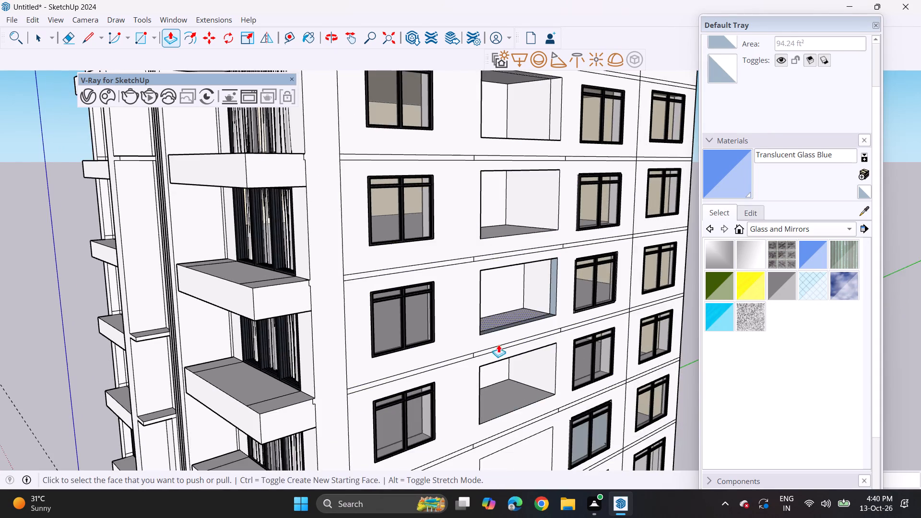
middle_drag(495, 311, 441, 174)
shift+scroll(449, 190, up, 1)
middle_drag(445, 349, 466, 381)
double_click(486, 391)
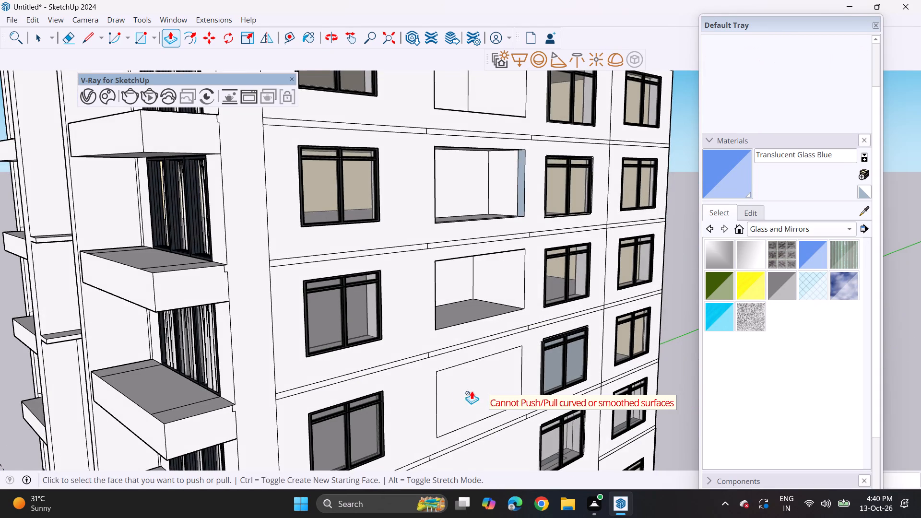
Paint the inner faces of the wide column's top four openings with 0133_Gray from the Colors-Named materials.
scroll(435, 372, down, 5)
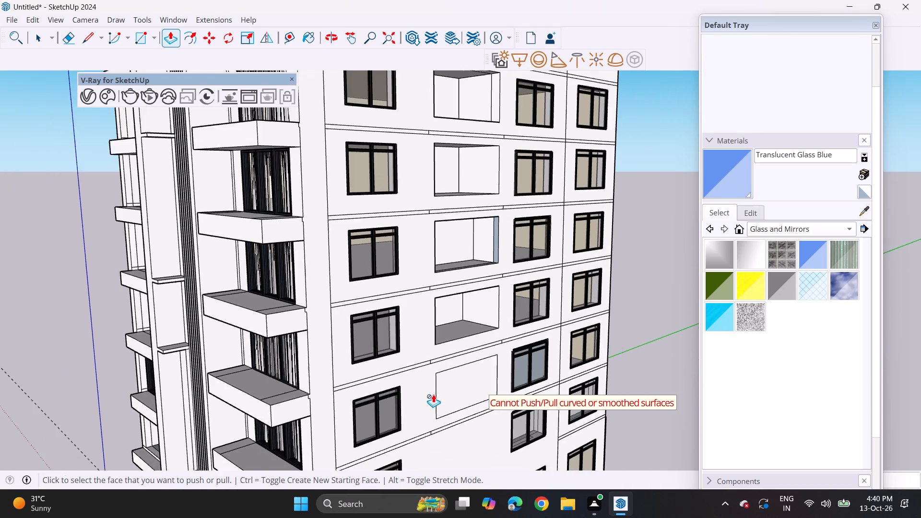
scroll(433, 394, down, 9)
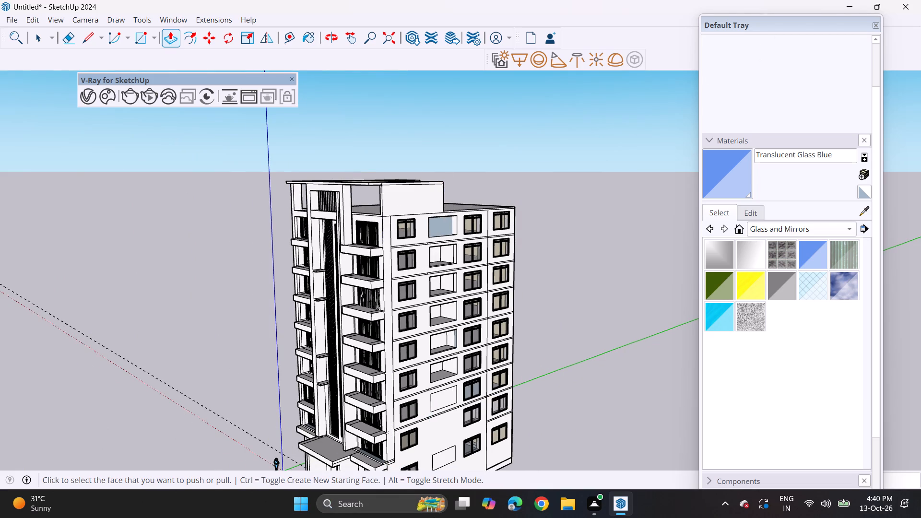
scroll(467, 514, up, 1)
scroll(476, 330, up, 7)
middle_drag(446, 367, 503, 304)
scroll(498, 305, down, 5)
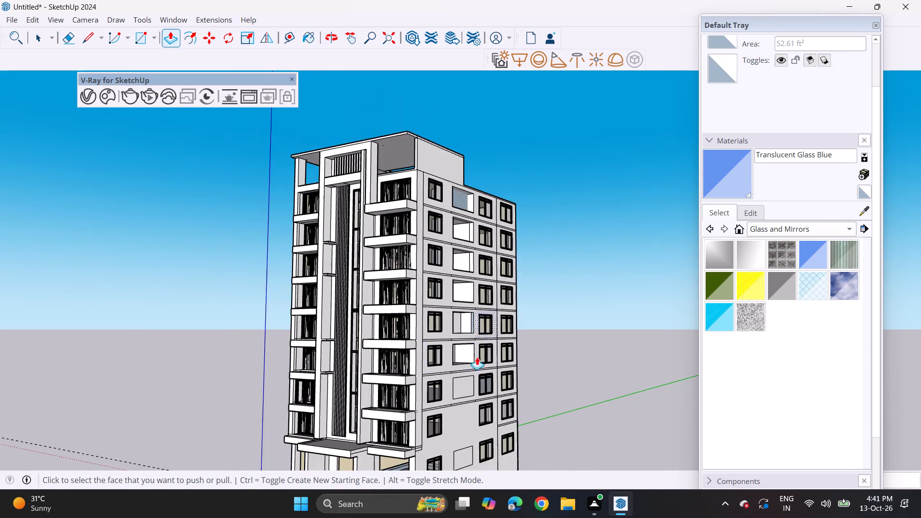
middle_drag(426, 396, 475, 355)
click(791, 228)
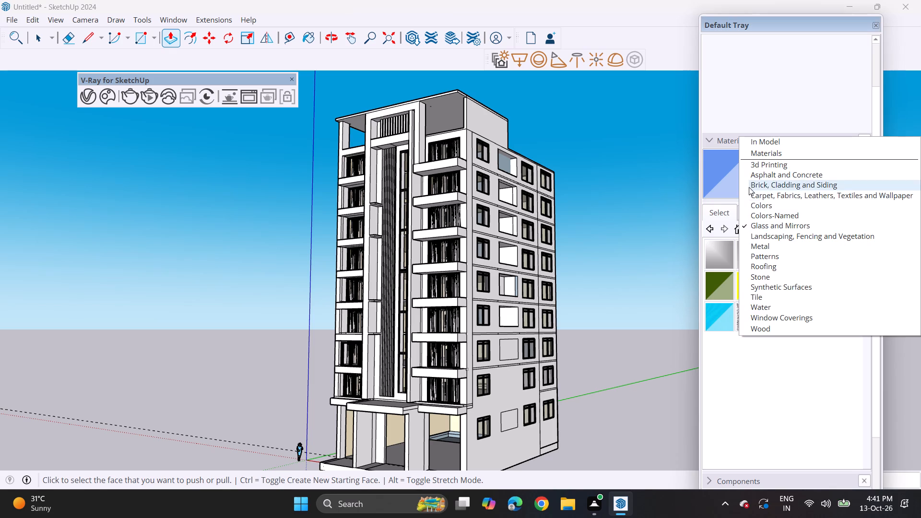
click(766, 209)
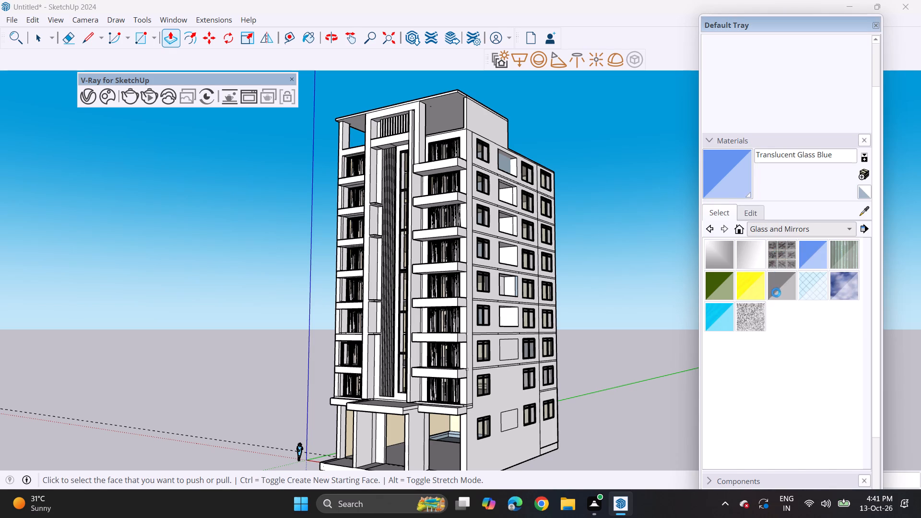
scroll(772, 324, down, 20)
scroll(772, 324, down, 1)
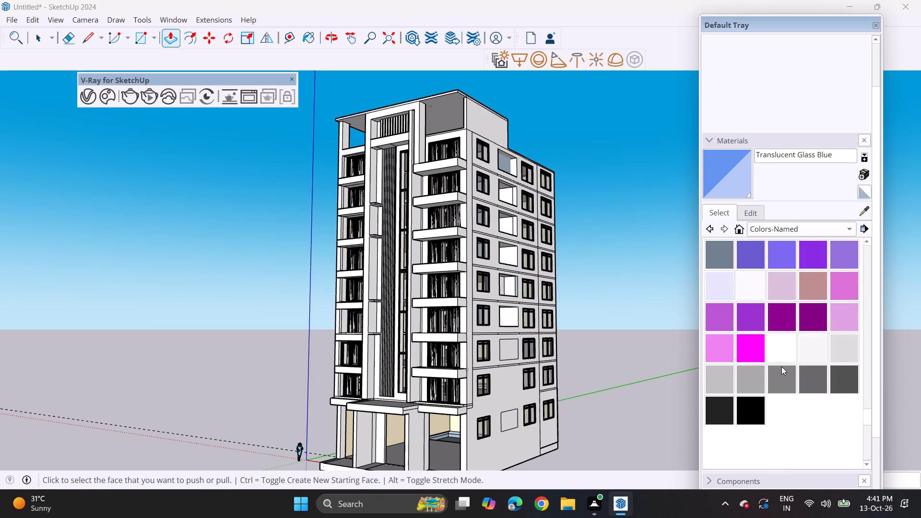
scroll(781, 366, down, 5)
click(784, 277)
click(511, 258)
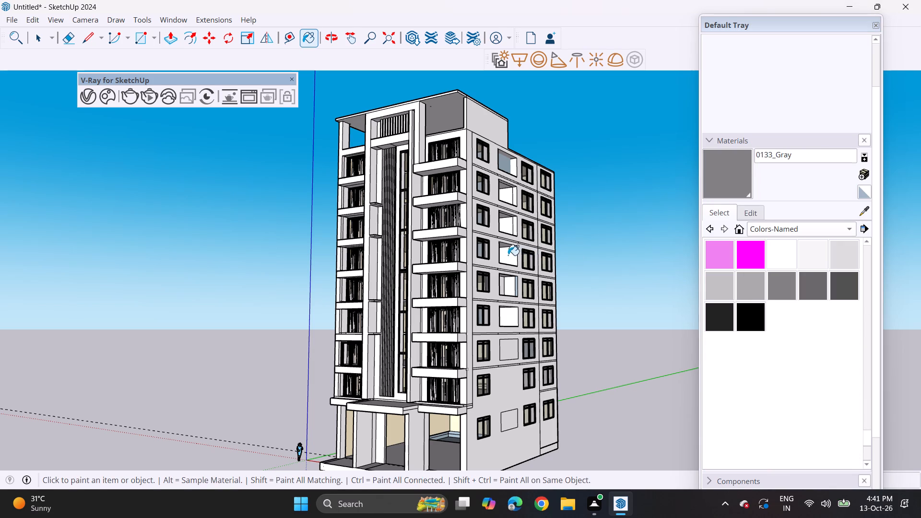
click(508, 223)
click(515, 224)
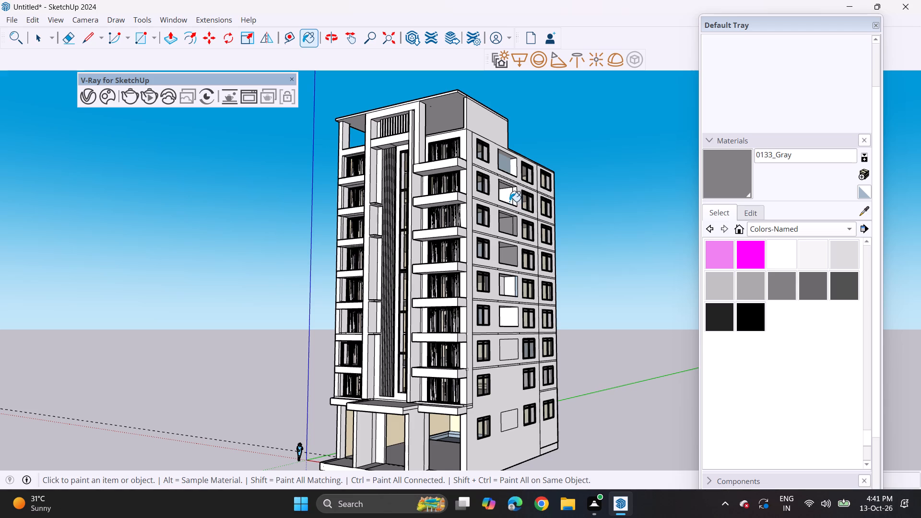
click(509, 201)
click(514, 196)
click(515, 167)
click(508, 166)
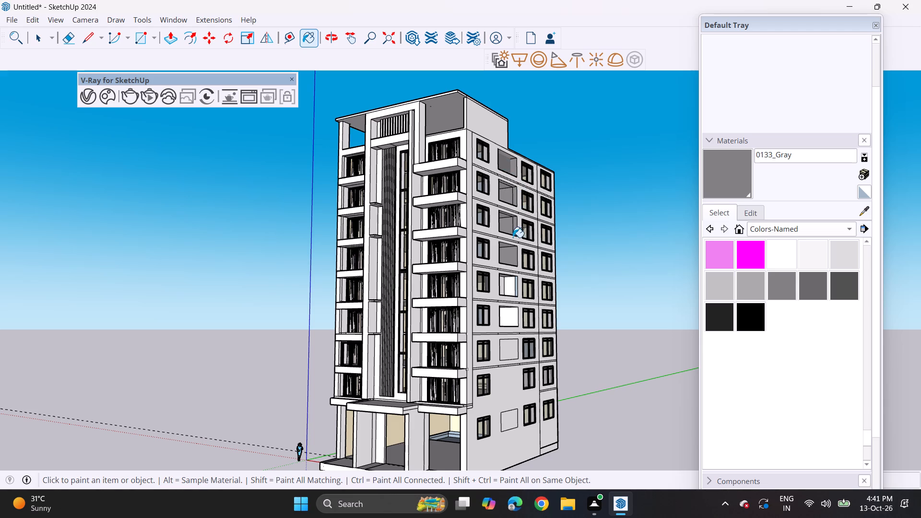
Paint the wide column's lower two recessed openings and the two flat rectangular faces beneath them with 0133_Gray.
click(503, 288)
click(507, 289)
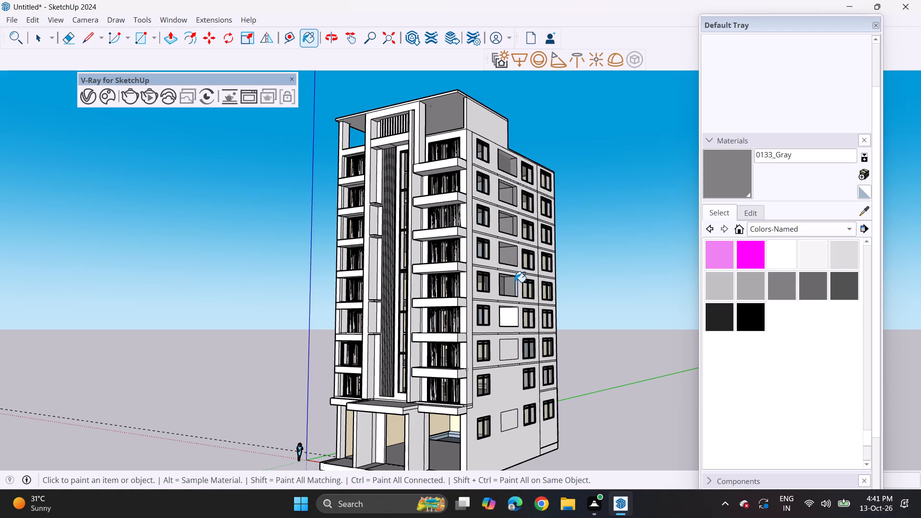
click(518, 287)
click(516, 290)
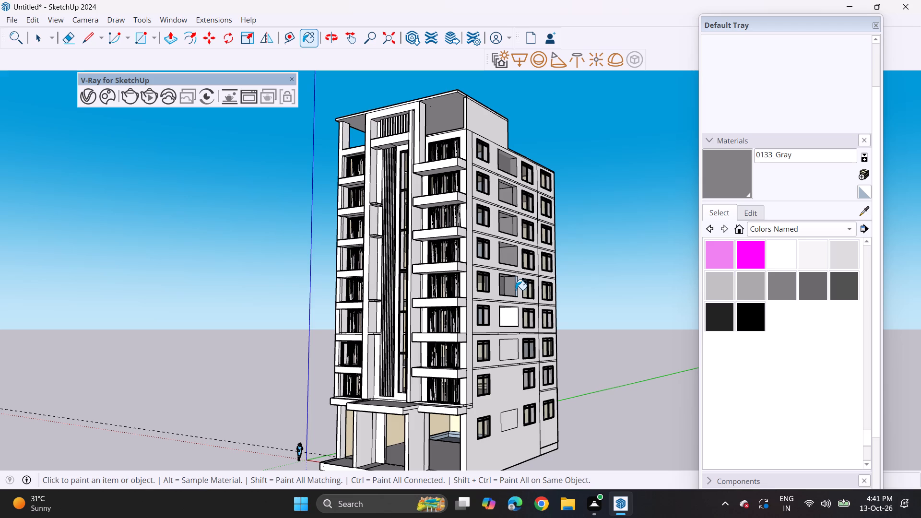
click(518, 285)
click(516, 286)
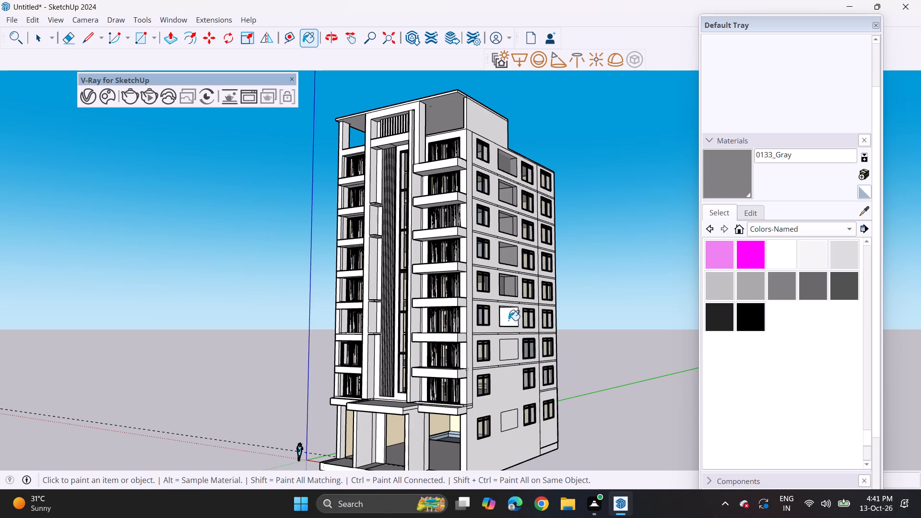
click(508, 320)
click(516, 347)
click(510, 422)
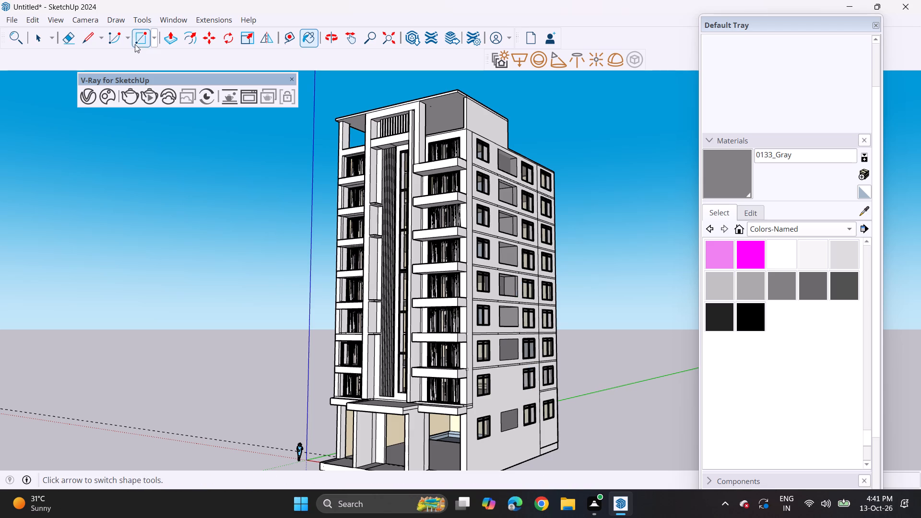
Draw a rectangle on the blank side-wall floor between the two flat gray panels, matching the wide column's openings.
drag(136, 39, 170, 66)
middle_drag(449, 375, 299, 373)
scroll(511, 412, up, 1)
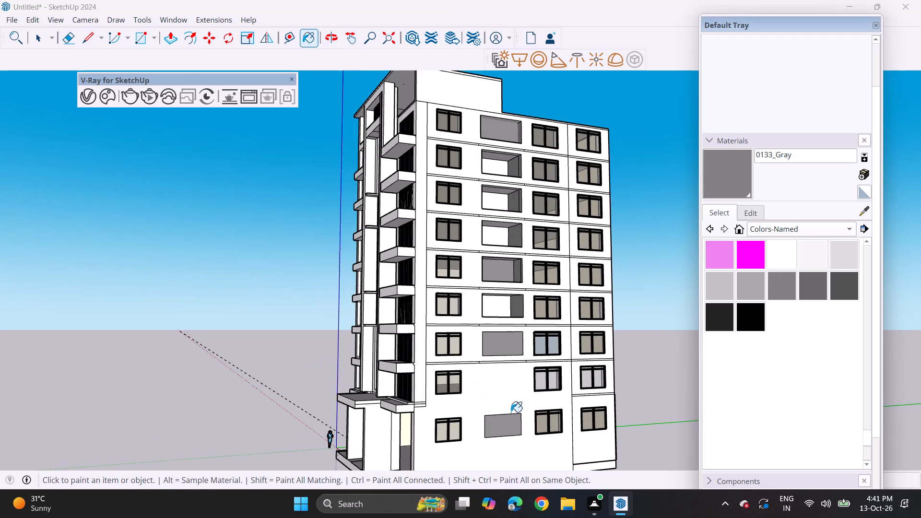
scroll(466, 389, up, 2)
click(132, 39)
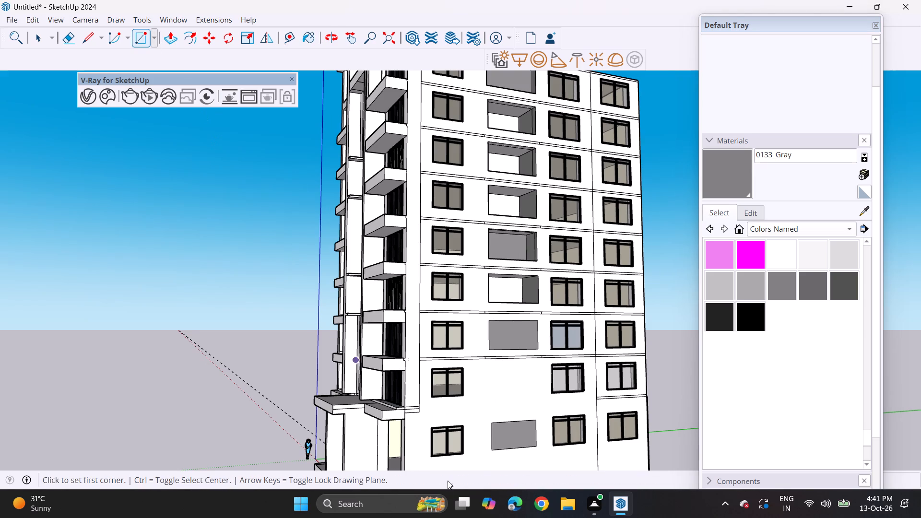
scroll(492, 387, up, 4)
scroll(500, 346, up, 3)
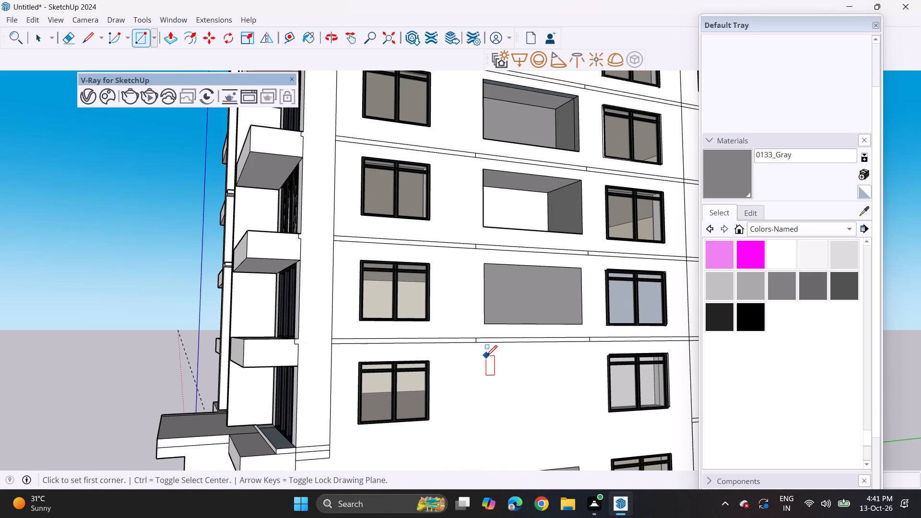
drag(486, 356, 496, 361)
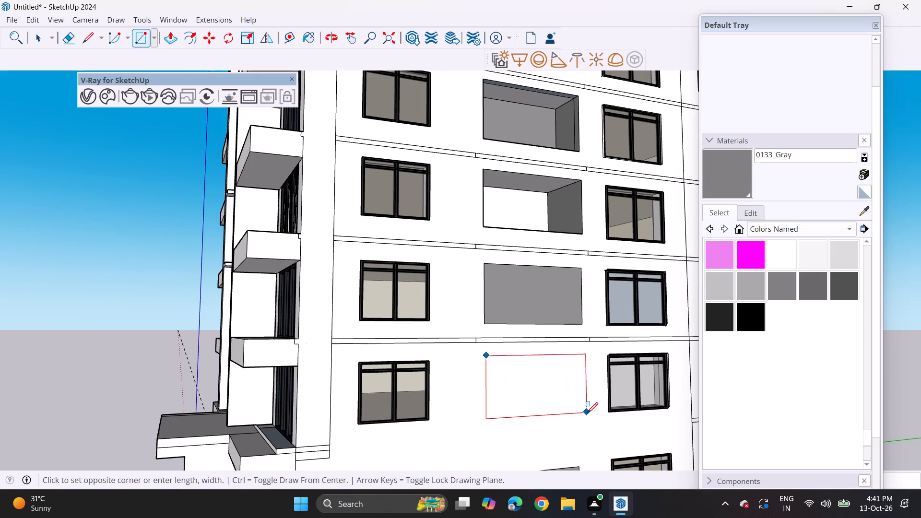
click(587, 413)
Paint both halves of the new rectangle on the side wall with 0133_Gray.
click(791, 288)
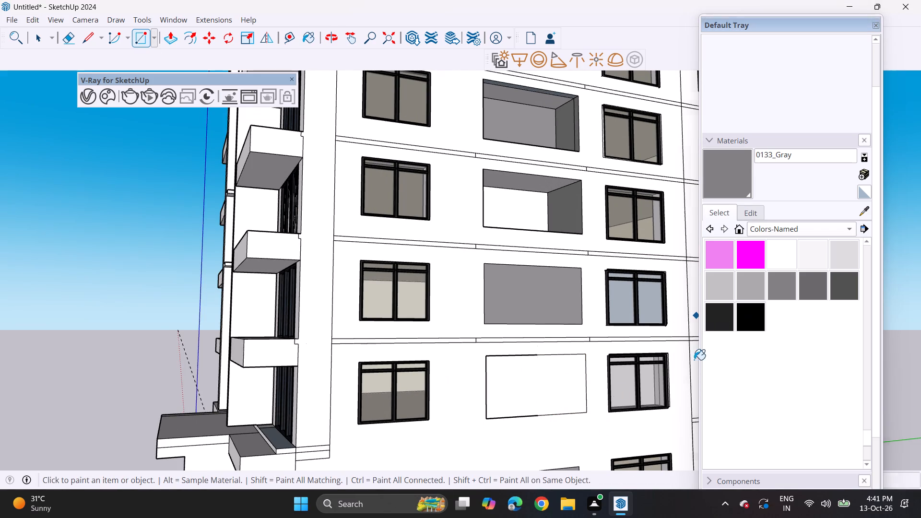
click(553, 402)
click(521, 389)
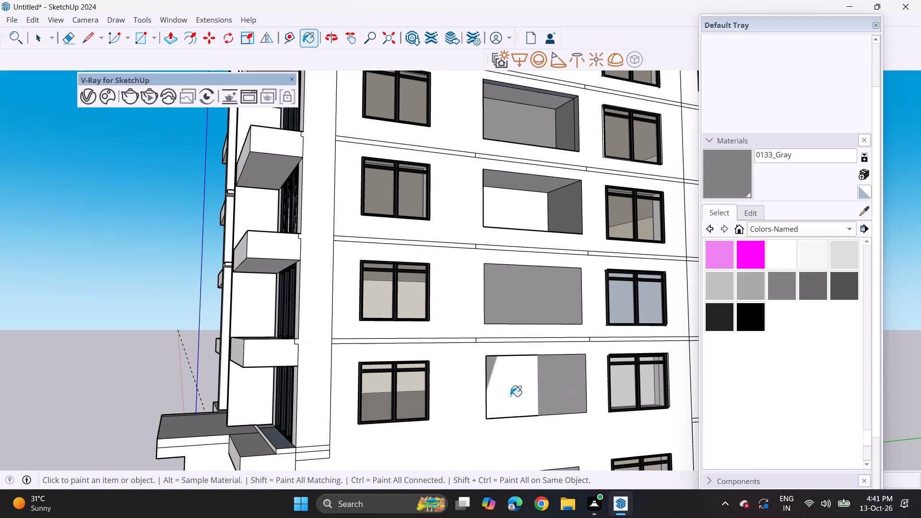
click(520, 395)
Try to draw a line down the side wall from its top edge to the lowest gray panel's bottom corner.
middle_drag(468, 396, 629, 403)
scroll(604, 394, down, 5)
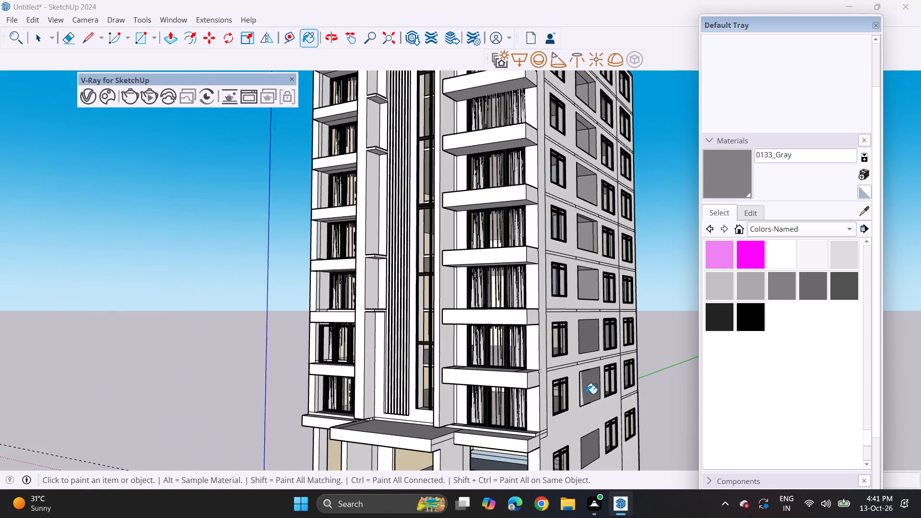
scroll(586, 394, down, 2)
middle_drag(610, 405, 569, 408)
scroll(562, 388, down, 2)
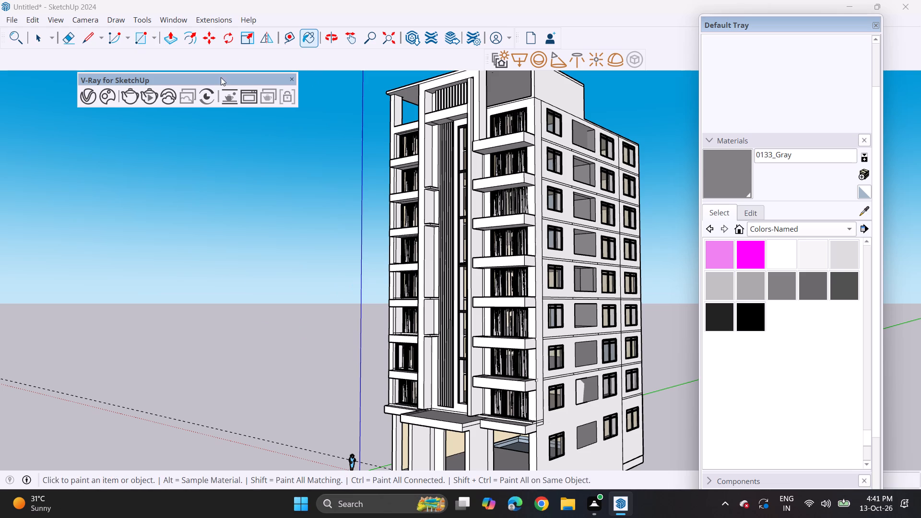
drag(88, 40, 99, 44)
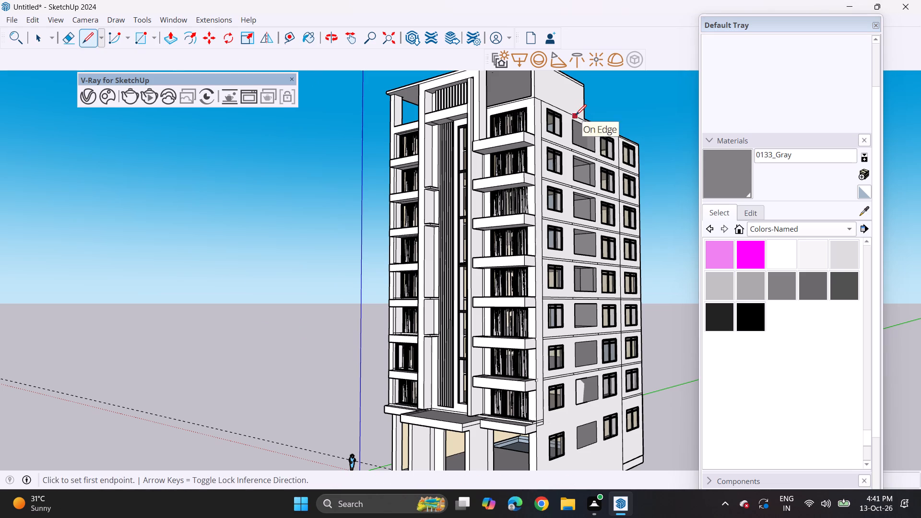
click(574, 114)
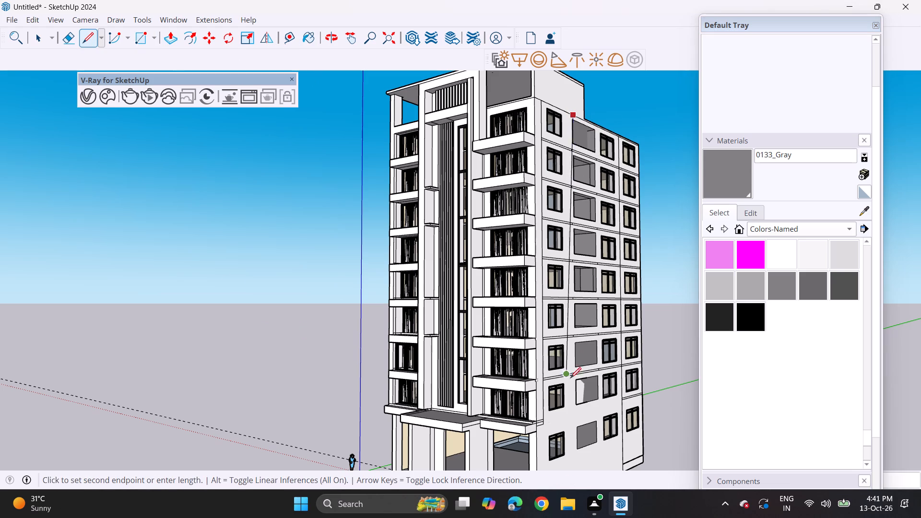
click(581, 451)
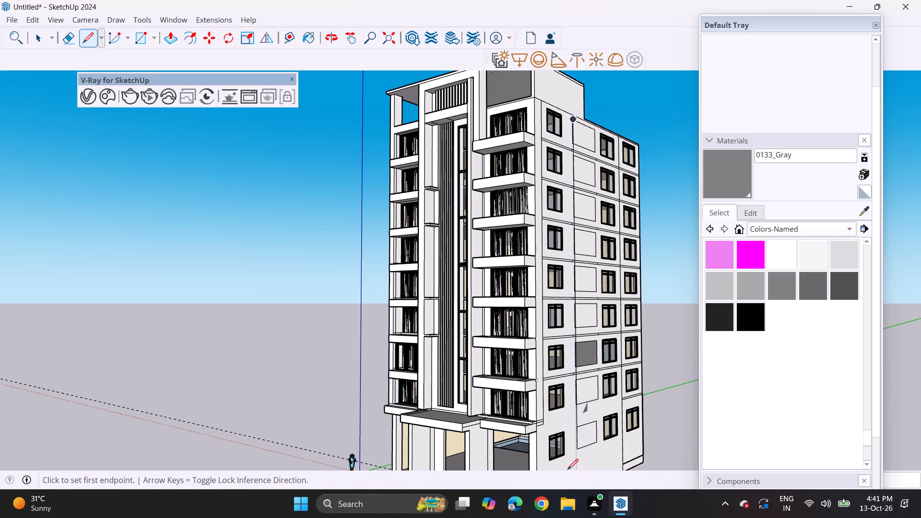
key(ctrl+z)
Draw a line from the lowest gray panel's bottom front corner out onto the wall, and straight up to the side wall's top edge.
scroll(579, 449, up, 6)
click(577, 448)
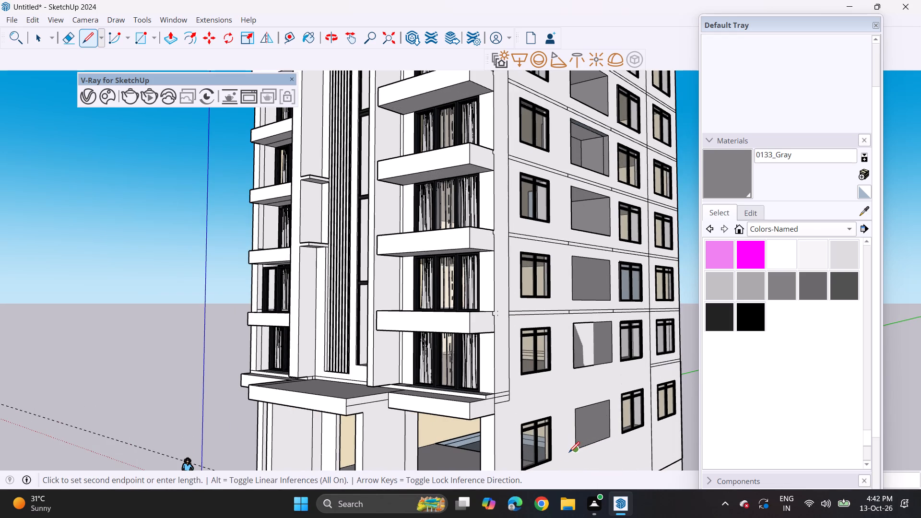
scroll(566, 455, up, 13)
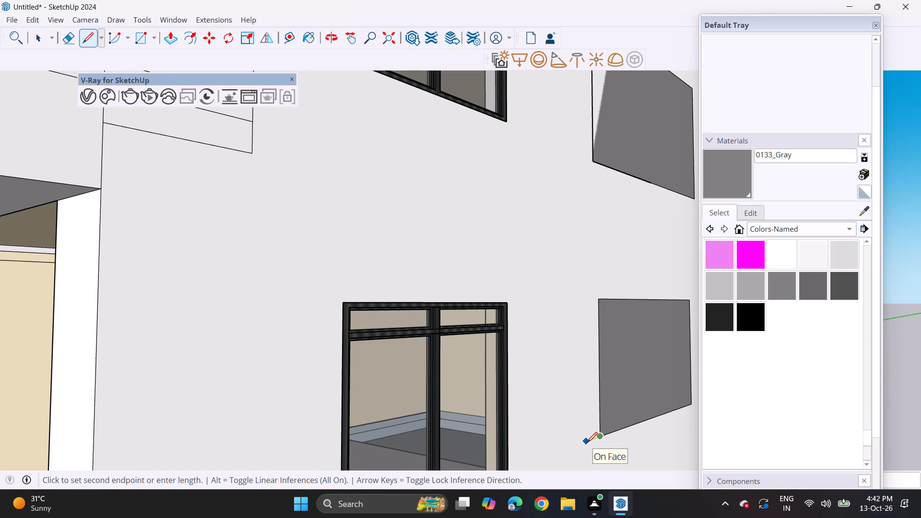
click(586, 443)
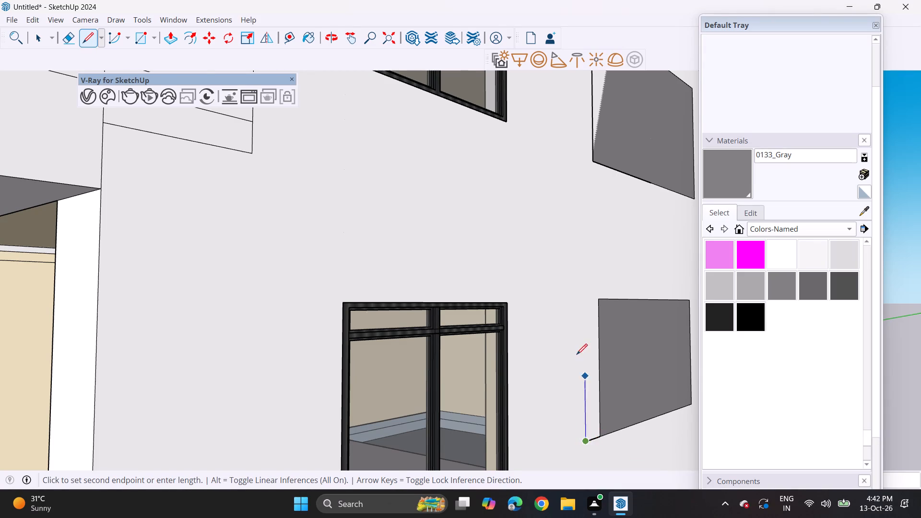
scroll(577, 354, down, 17)
shift+middle_drag(566, 241, 554, 512)
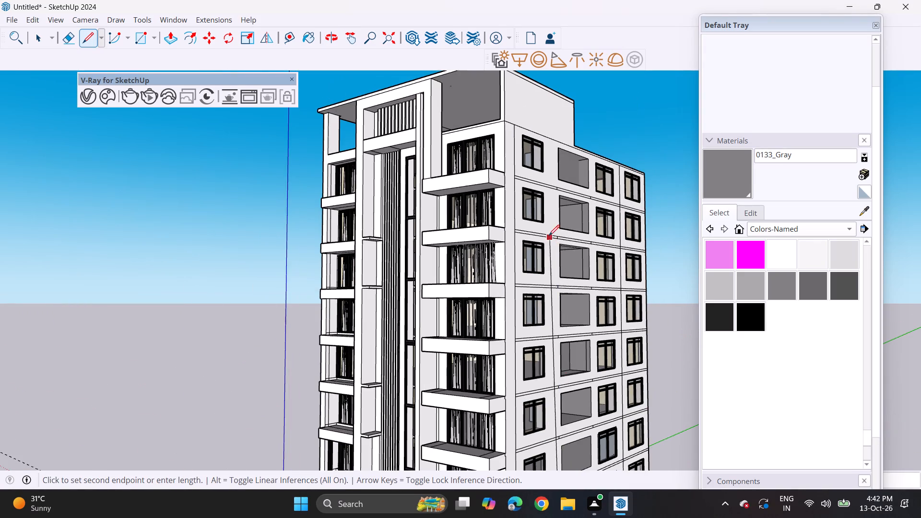
shift+middle_drag(549, 235, 552, 369)
scroll(567, 278, up, 13)
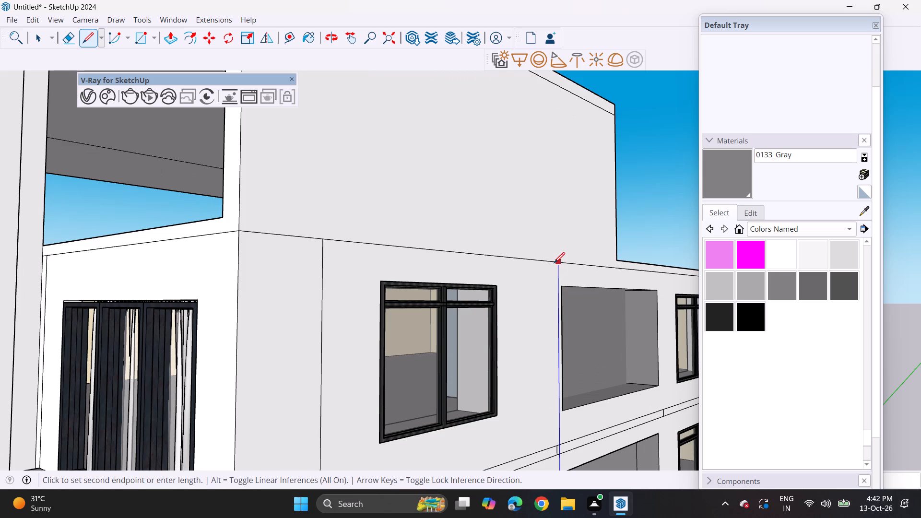
click(554, 263)
Paint the side wall's front window bay on the upper seven floors with 0110_LightSlateGray from Colors-Named.
scroll(546, 300, down, 15)
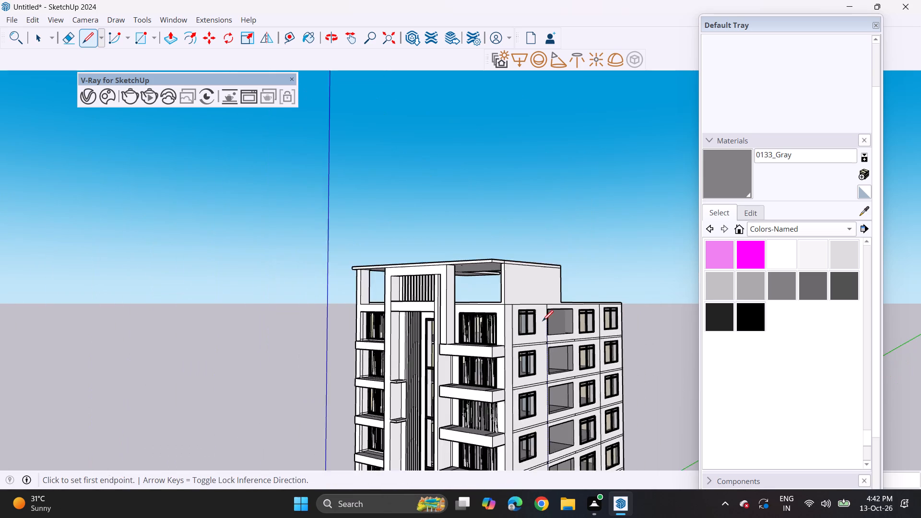
scroll(543, 321, down, 4)
shift+middle_drag(555, 419, 530, 291)
scroll(755, 281, up, 2)
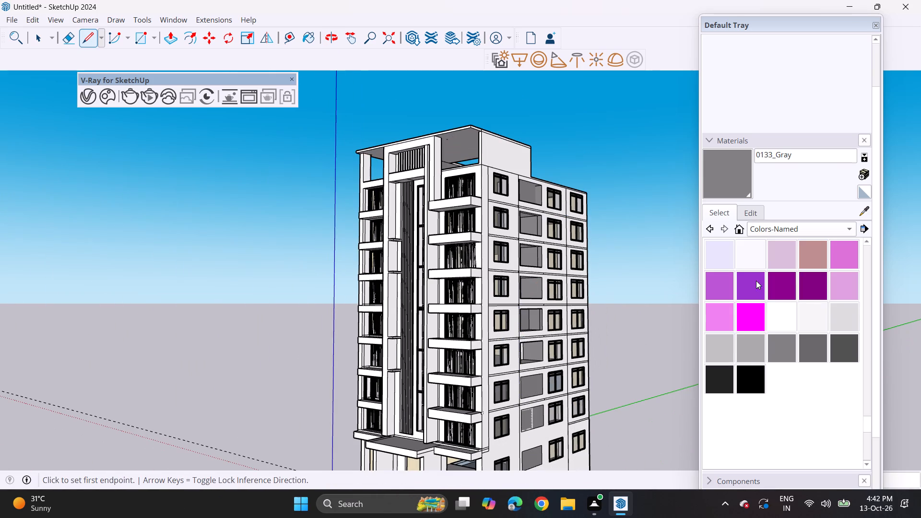
scroll(779, 300, up, 2)
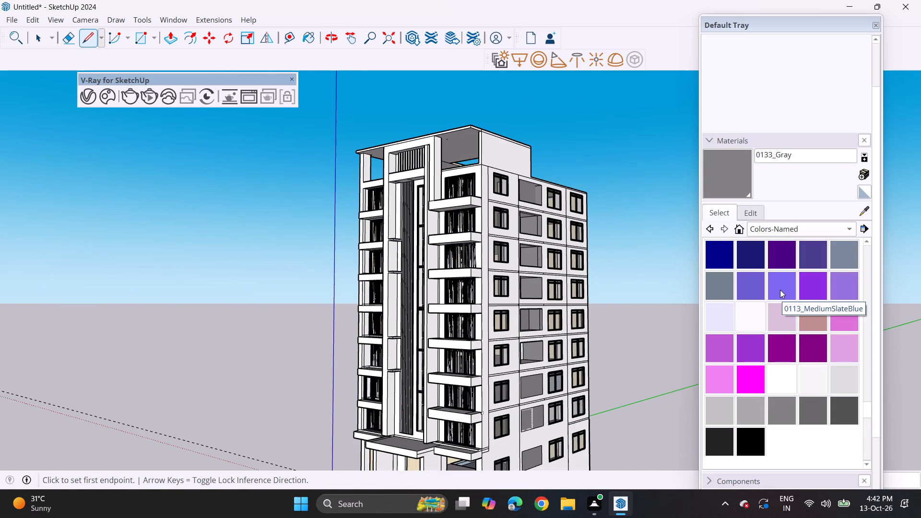
click(847, 255)
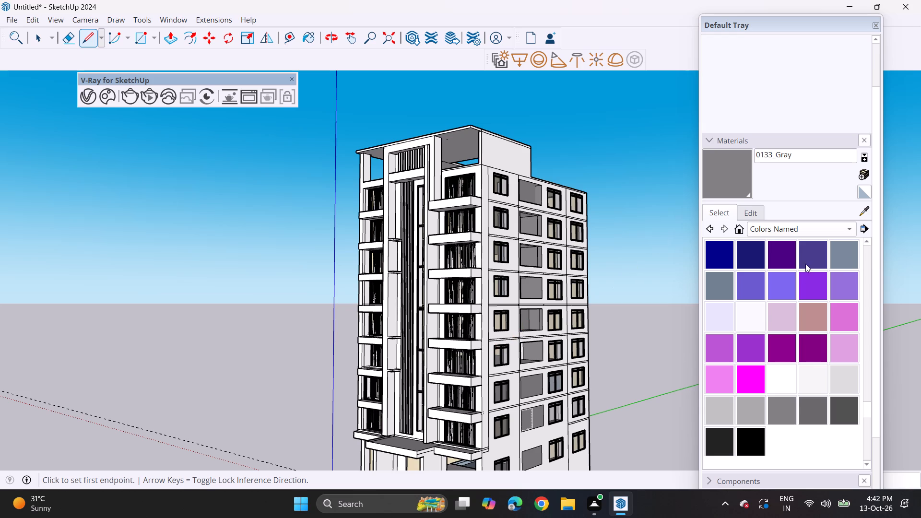
click(839, 258)
click(512, 319)
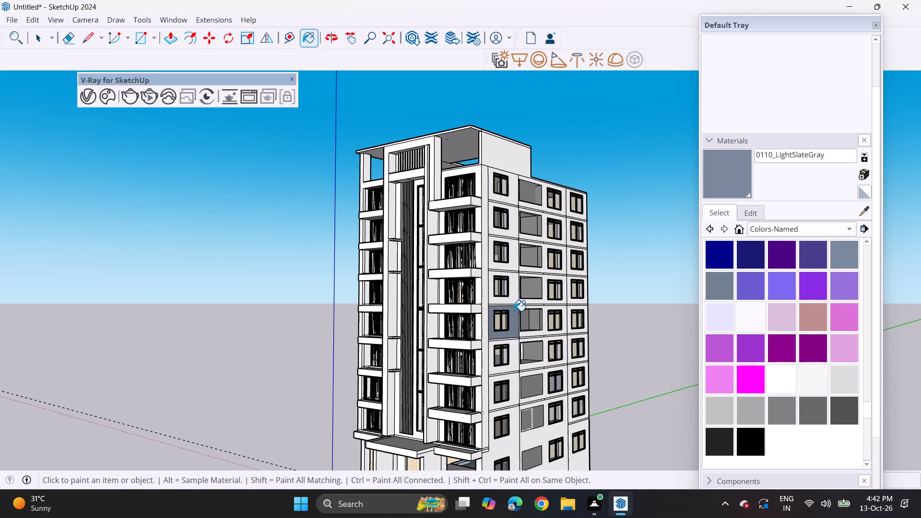
click(514, 303)
click(515, 265)
click(515, 226)
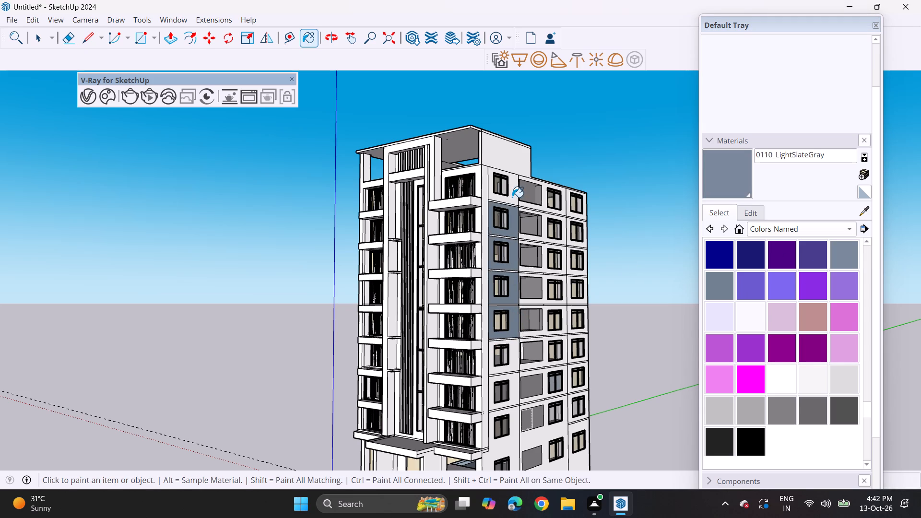
click(512, 197)
drag(513, 354, 513, 360)
drag(513, 394, 515, 401)
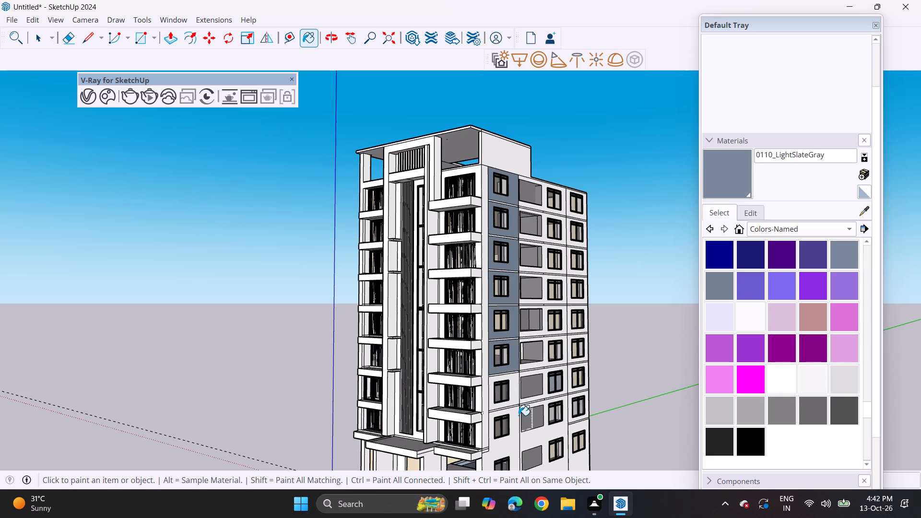
click(517, 424)
key(ctrl+z)
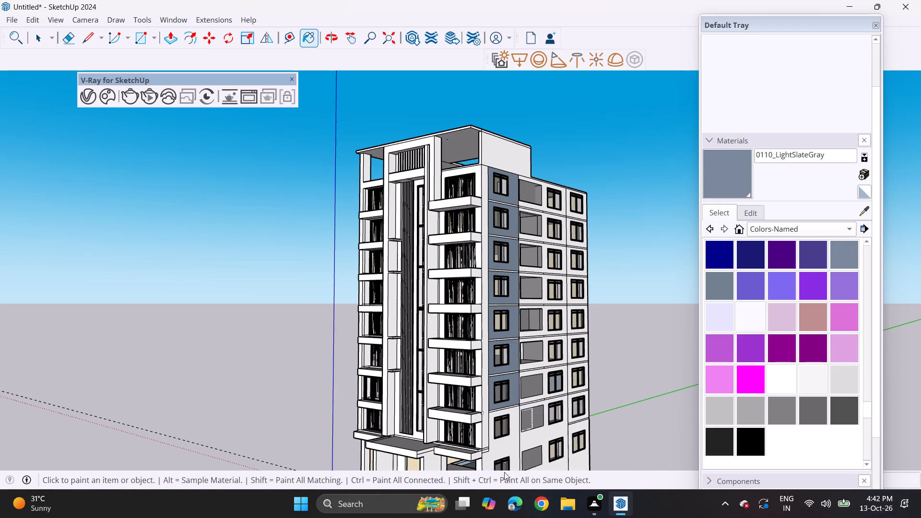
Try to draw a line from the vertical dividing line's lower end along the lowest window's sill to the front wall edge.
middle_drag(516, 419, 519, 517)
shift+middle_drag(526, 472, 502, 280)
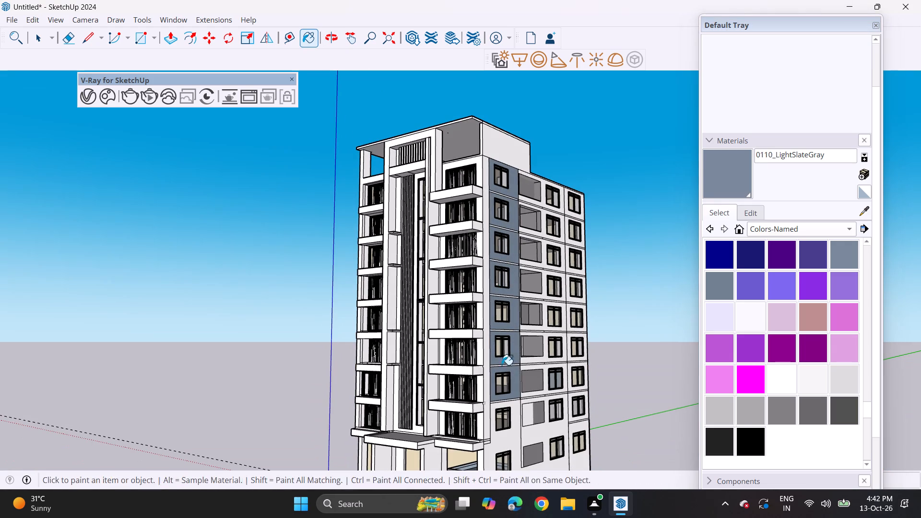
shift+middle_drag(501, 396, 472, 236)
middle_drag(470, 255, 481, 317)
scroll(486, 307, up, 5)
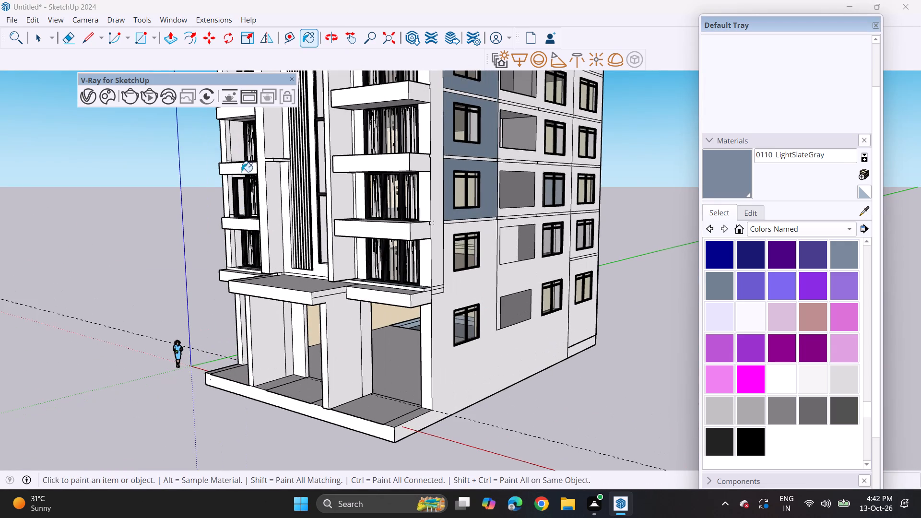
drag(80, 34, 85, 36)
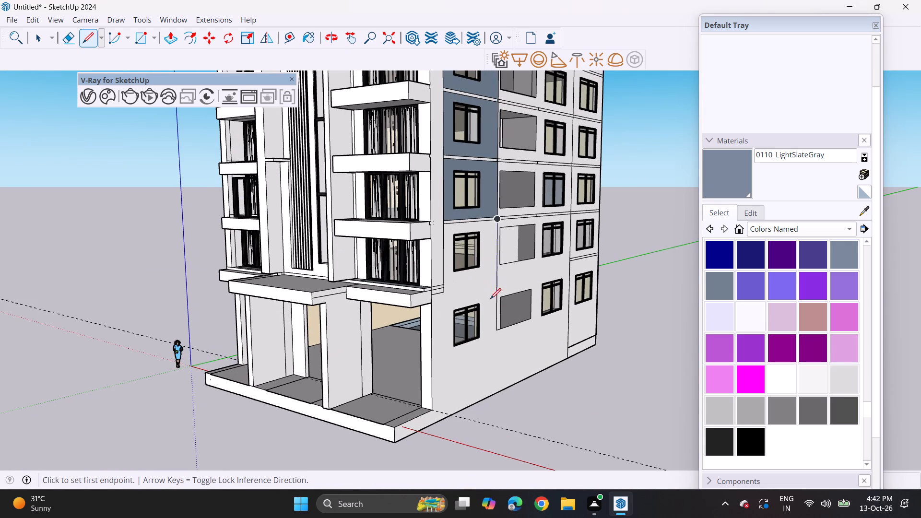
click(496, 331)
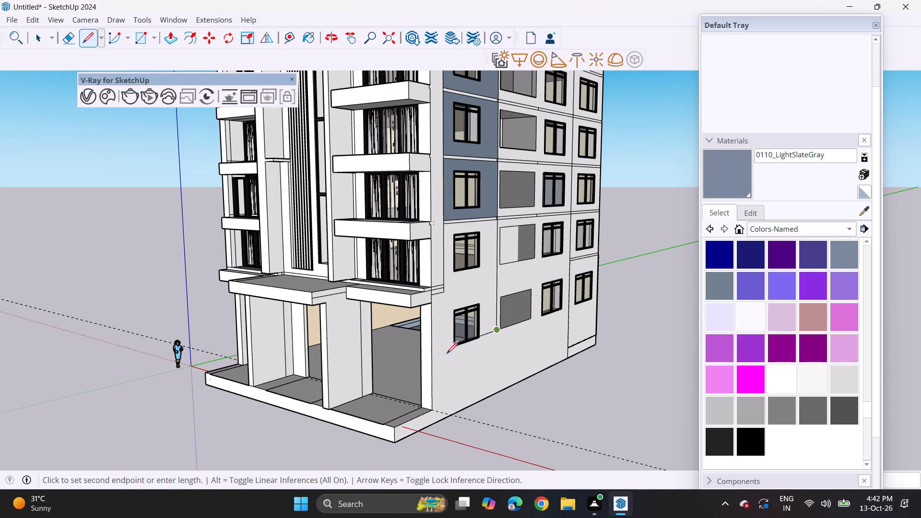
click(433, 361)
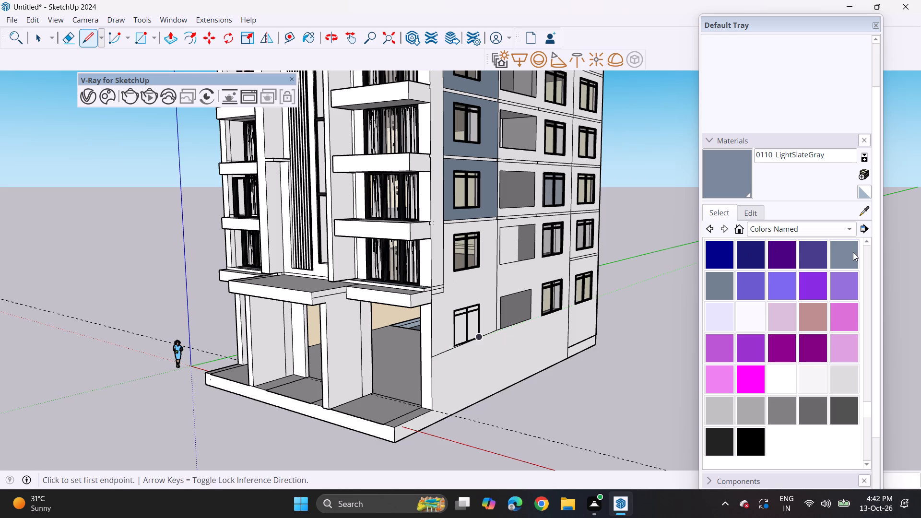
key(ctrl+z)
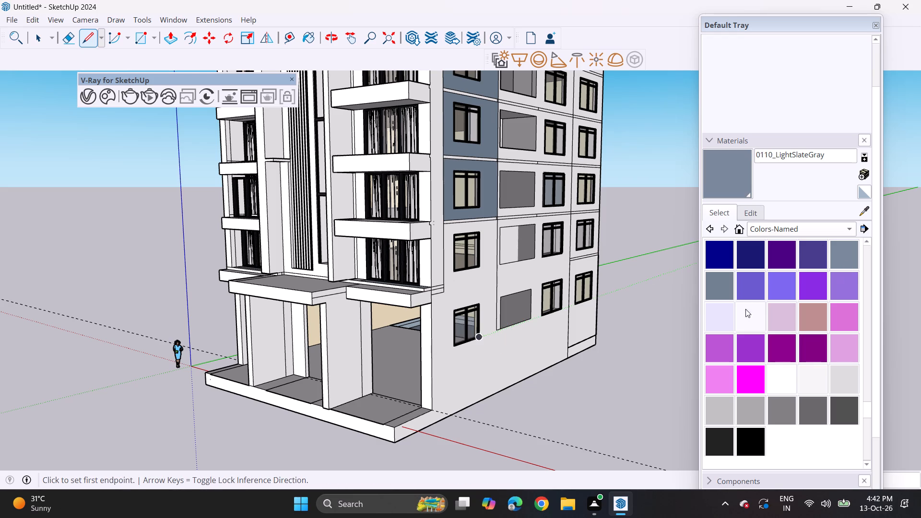
Draw a line from just under the vertical dividing line's lower end, passing below the lowest window, to the side wall's front edge.
scroll(666, 326, up, 3)
scroll(426, 327, up, 2)
click(447, 332)
click(446, 342)
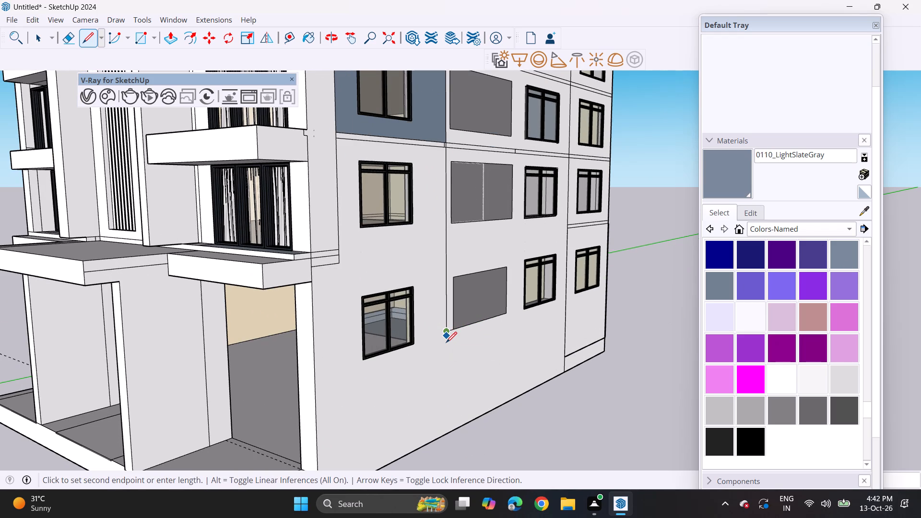
click(314, 382)
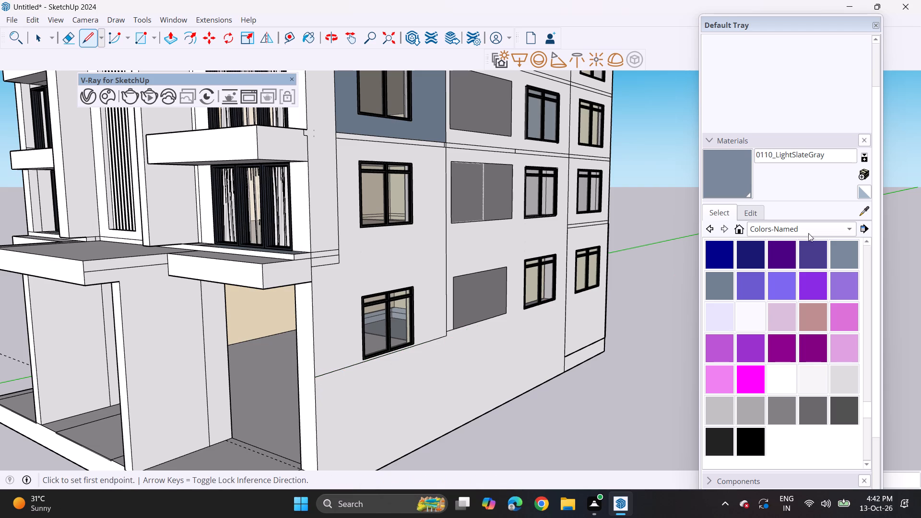
Paint the front bay's lower two-window wall face and the narrow corner strip beside the balconies with 0110_LightSlateGray.
click(842, 253)
click(437, 277)
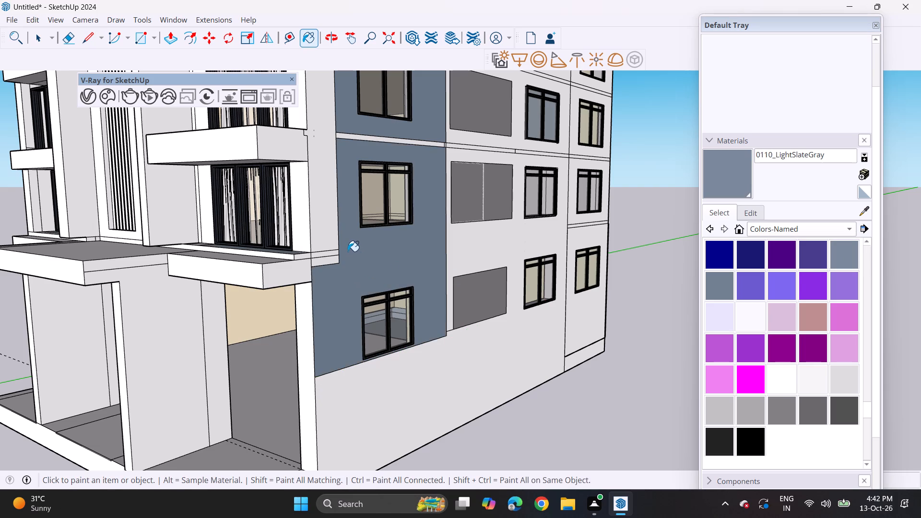
scroll(344, 246, down, 16)
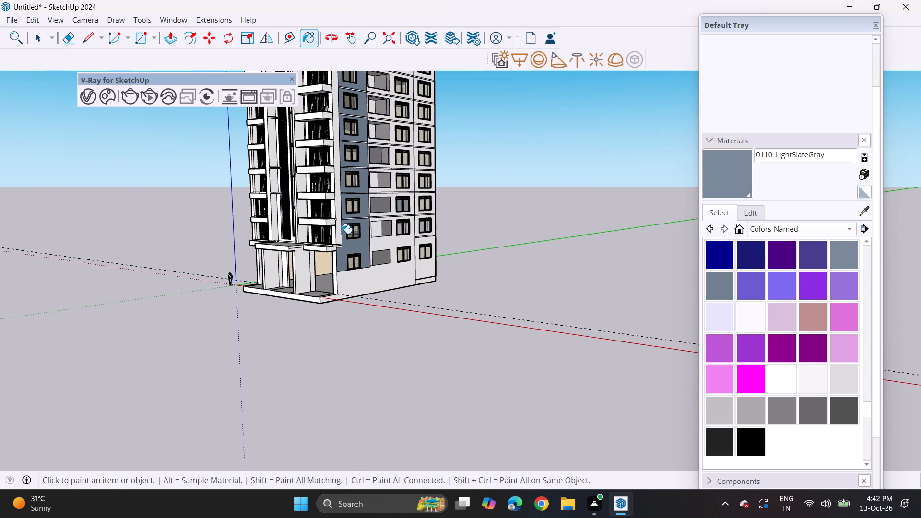
click(337, 218)
Paint the small slab-edge faces at the corner strip's foot and the floor band above the bay's lowest two windows with 0110_LightSlateGray.
scroll(340, 229, up, 5)
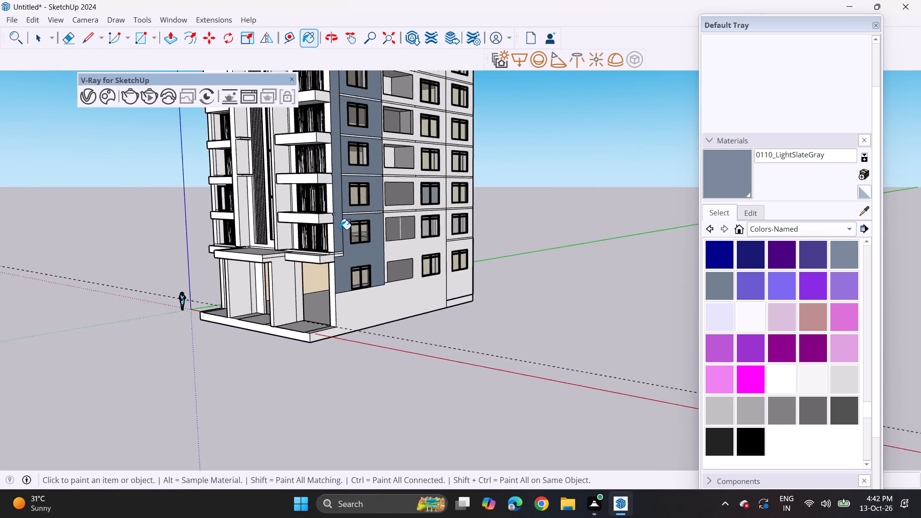
scroll(340, 229, up, 11)
drag(340, 278, 342, 283)
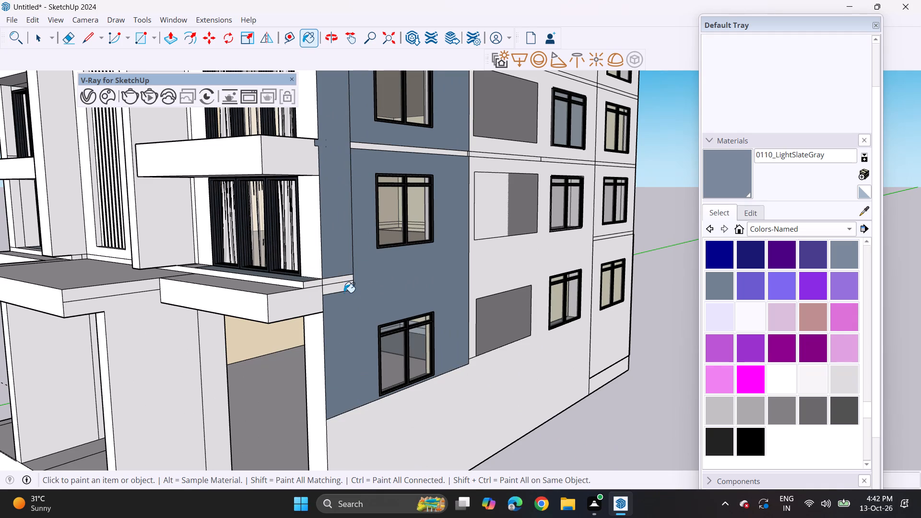
click(344, 290)
click(344, 279)
scroll(341, 271, down, 3)
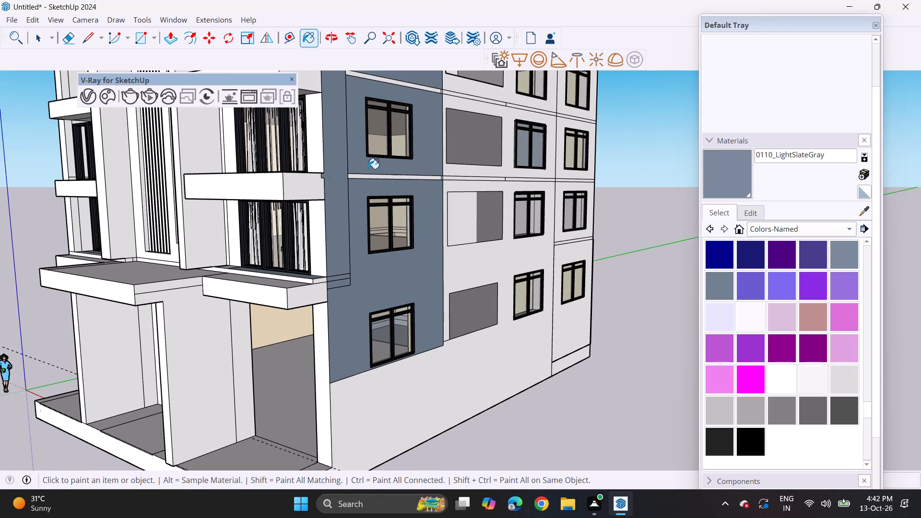
click(367, 177)
scroll(356, 127, down, 3)
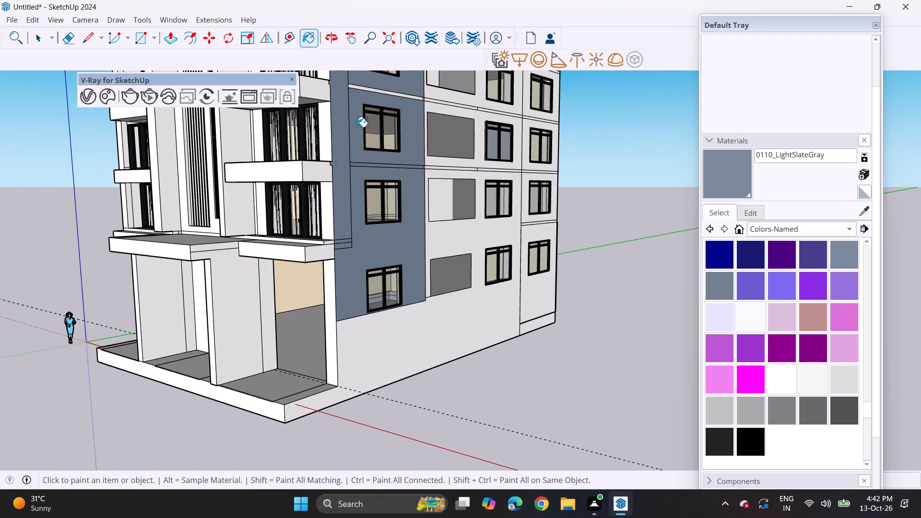
middle_drag(356, 127, 411, 194)
middle_drag(400, 190, 280, 180)
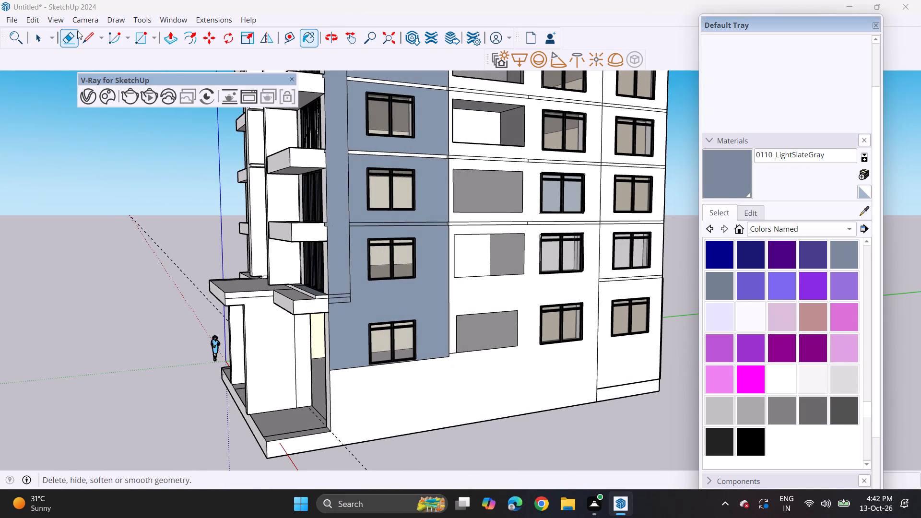
Erase the leftover corner-strip, vertical dividing and floor-band lines on the lower floors of the slate-gray window bay.
drag(68, 40, 90, 48)
drag(342, 292, 342, 306)
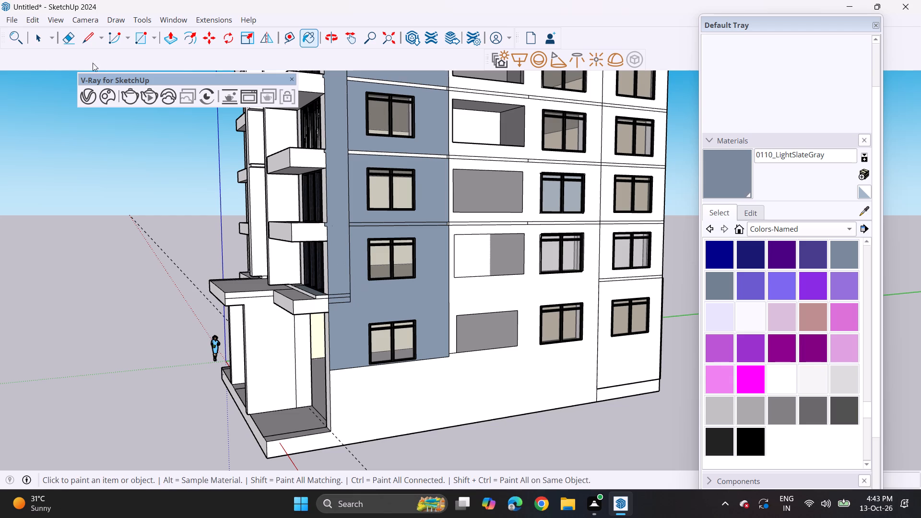
click(68, 37)
drag(344, 288, 344, 303)
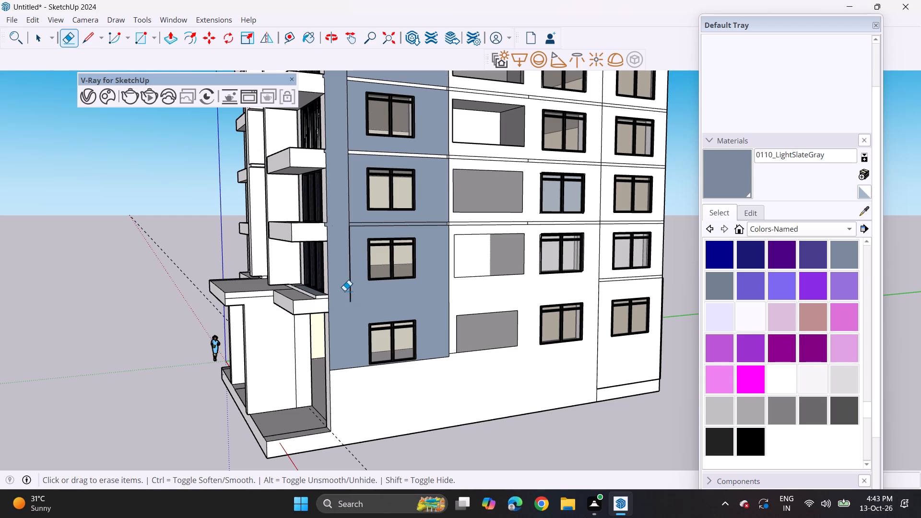
drag(345, 291, 353, 294)
drag(349, 218, 351, 227)
drag(354, 216, 353, 228)
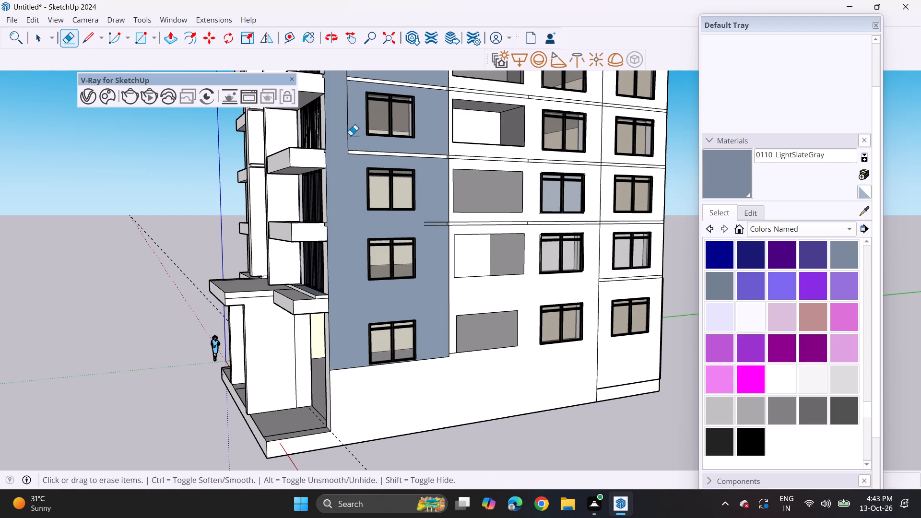
drag(351, 135, 349, 156)
click(354, 144)
drag(440, 143, 434, 174)
drag(435, 181, 436, 221)
drag(438, 222, 438, 231)
Erase the remaining floor-band lines and the vertical dividing line on the upper floors of the slate-gray bay.
middle_drag(424, 156, 444, 320)
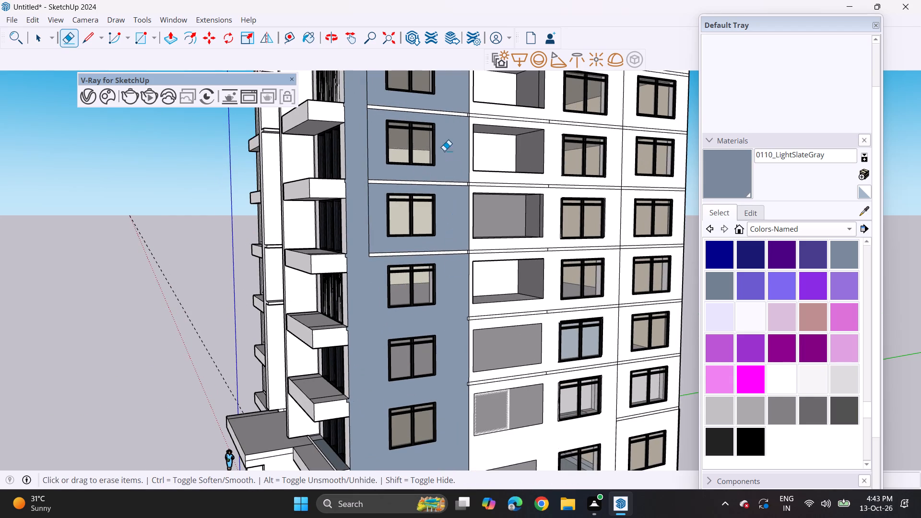
drag(444, 151, 454, 257)
drag(456, 95, 461, 174)
shift+middle_drag(447, 133, 450, 144)
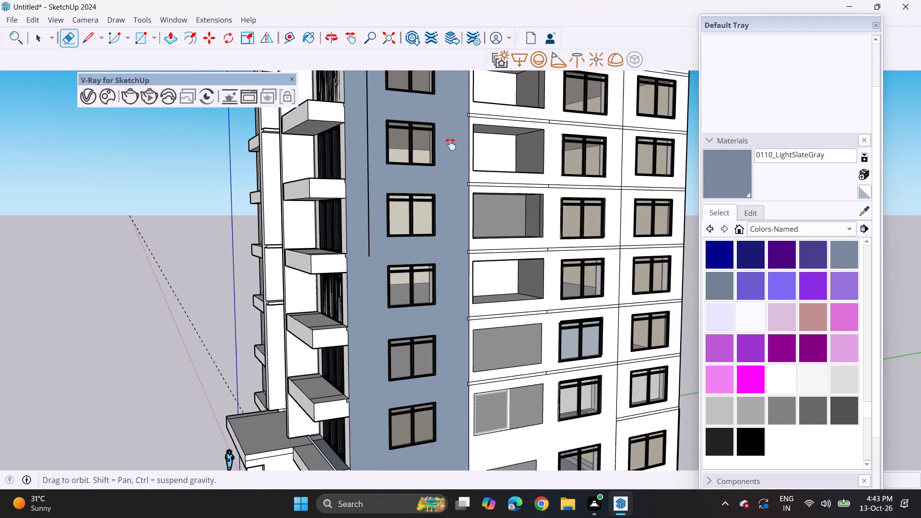
shift+middle_drag(450, 144, 473, 375)
drag(484, 186, 484, 325)
drag(398, 219, 396, 302)
Examine the slate-gray bay and the adjoining side wall over the building's full height from several angles.
scroll(389, 315, down, 2)
middle_drag(378, 388, 482, 377)
scroll(483, 394, down, 1)
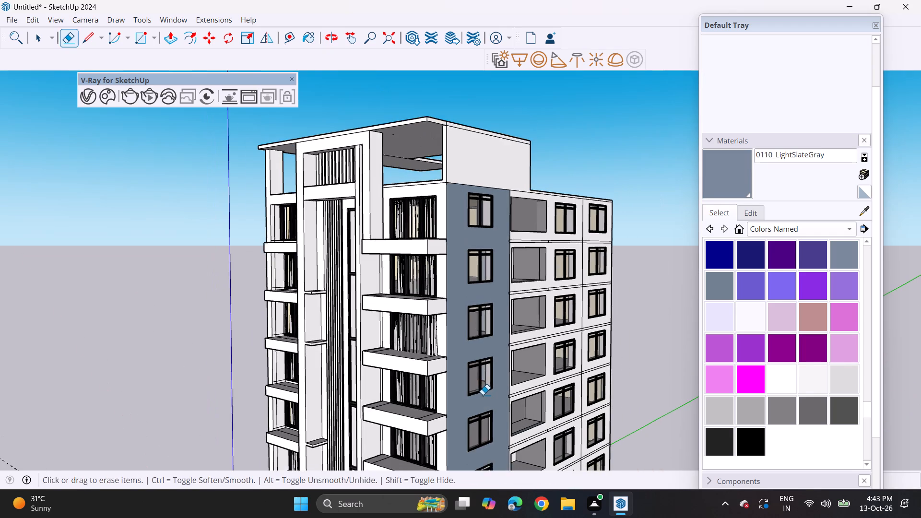
shift+middle_drag(474, 408, 452, 311)
scroll(448, 306, down, 4)
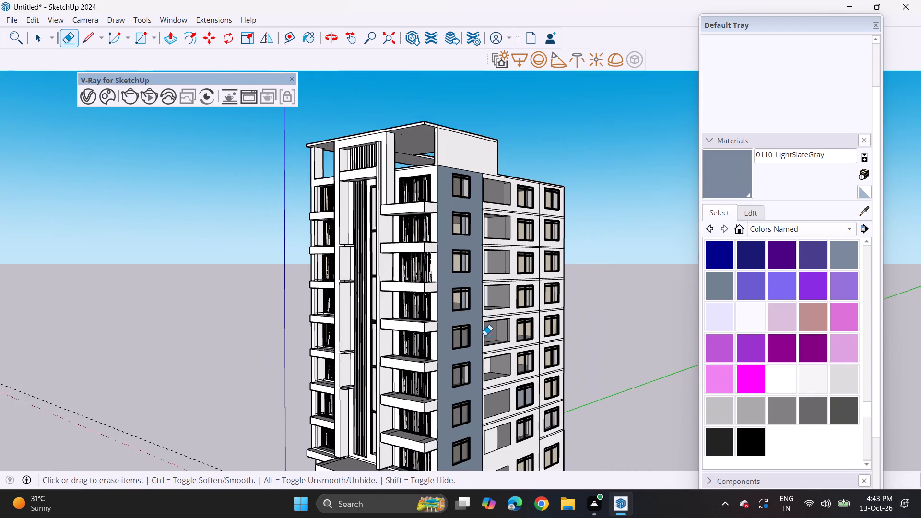
scroll(485, 334, down, 1)
middle_drag(469, 360, 470, 251)
middle_drag(468, 292, 506, 286)
scroll(531, 300, up, 5)
middle_drag(519, 307, 480, 315)
middle_click(503, 321)
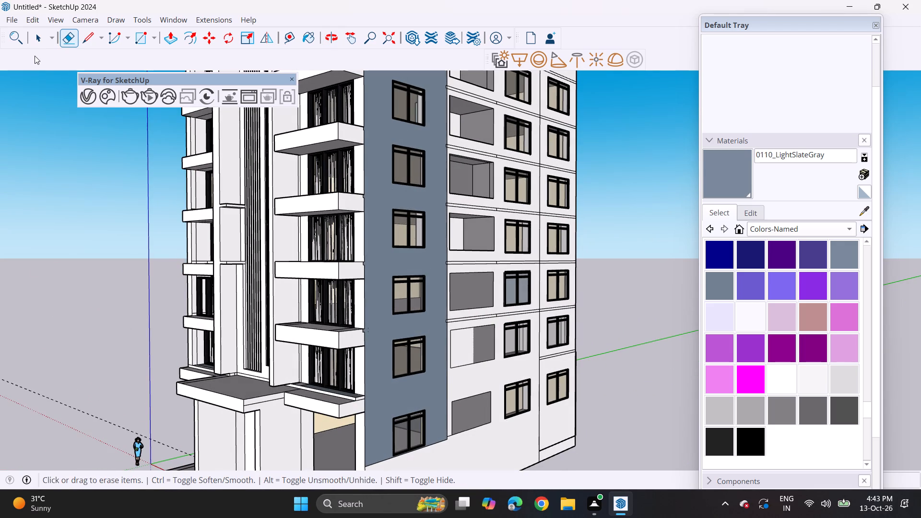
Outline the blank-opening bay with a vertical line from the roof edge beside the adjacent windows to sill level, and a horizontal line to the slate-gray bay.
drag(82, 37, 93, 42)
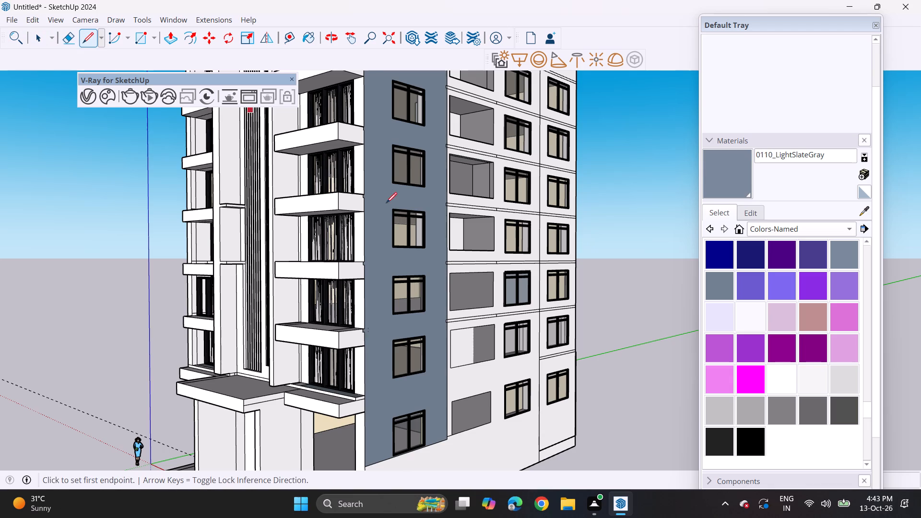
scroll(429, 232, down, 3)
middle_drag(459, 233, 326, 230)
shift+middle_drag(443, 185, 423, 292)
scroll(480, 168, up, 4)
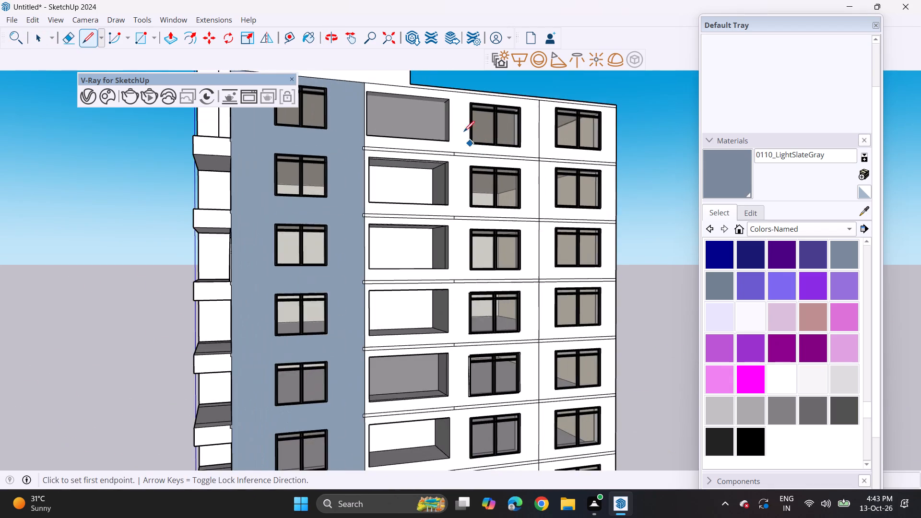
scroll(459, 118, up, 3)
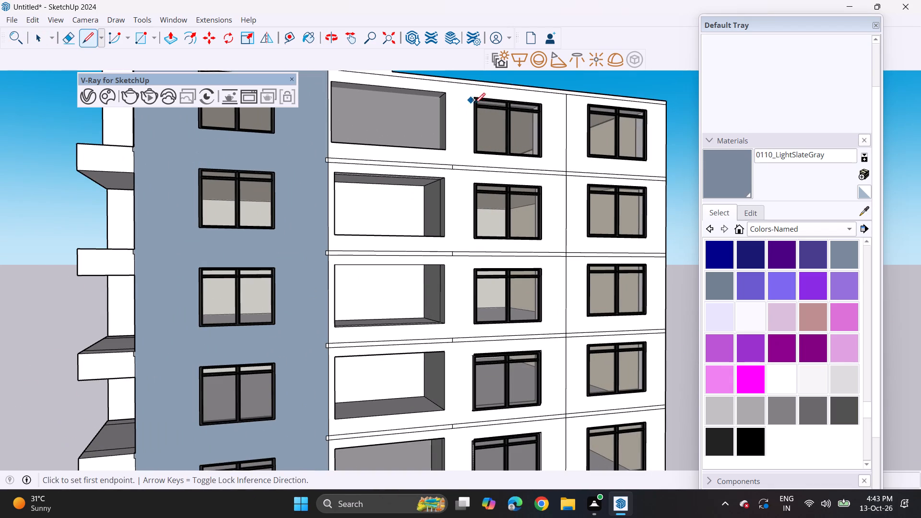
click(470, 85)
scroll(452, 311, down, 3)
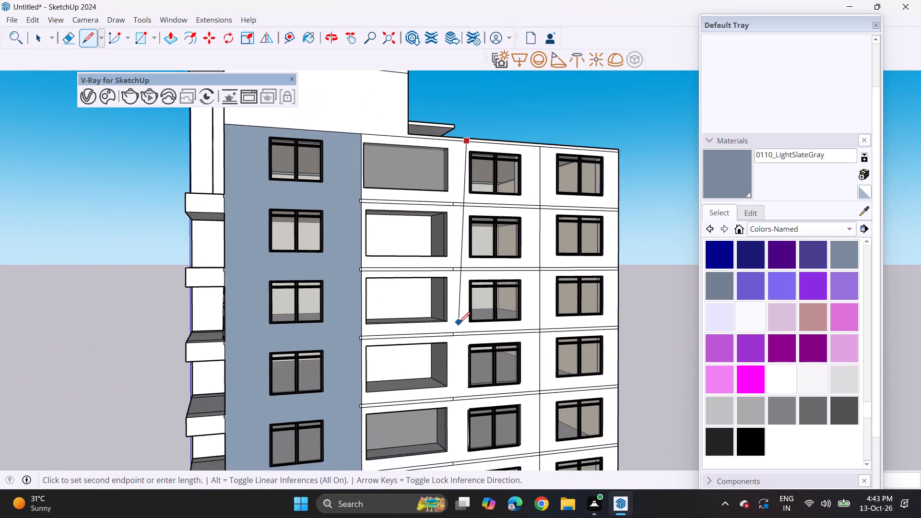
scroll(462, 334, down, 3)
shift+middle_drag(469, 390, 423, 173)
scroll(420, 386, up, 2)
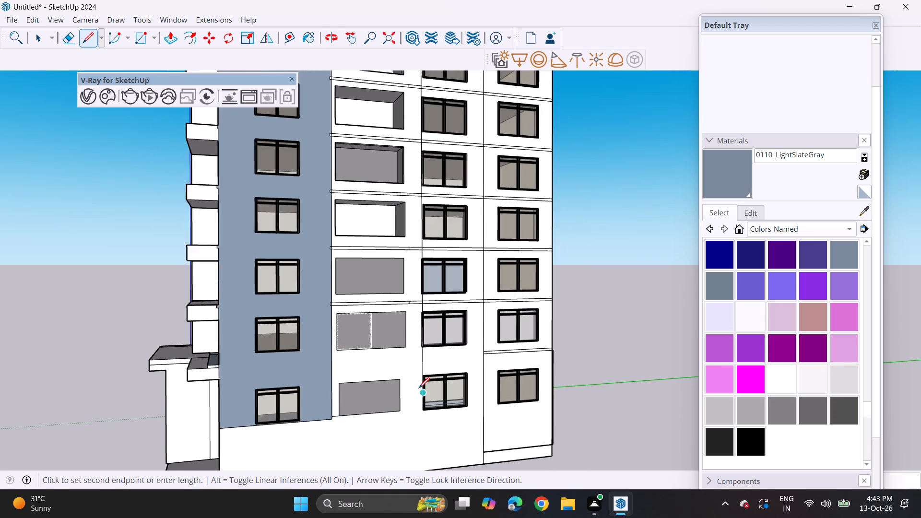
scroll(417, 397, up, 7)
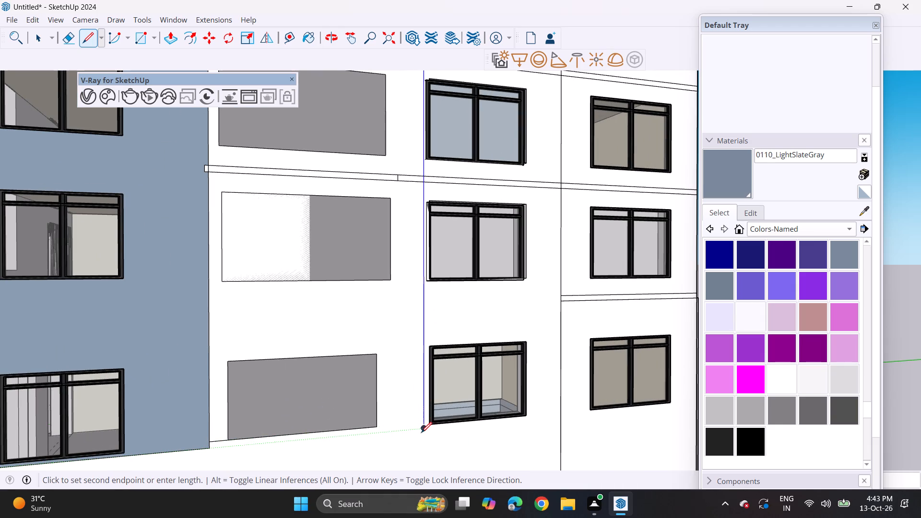
click(421, 433)
click(212, 452)
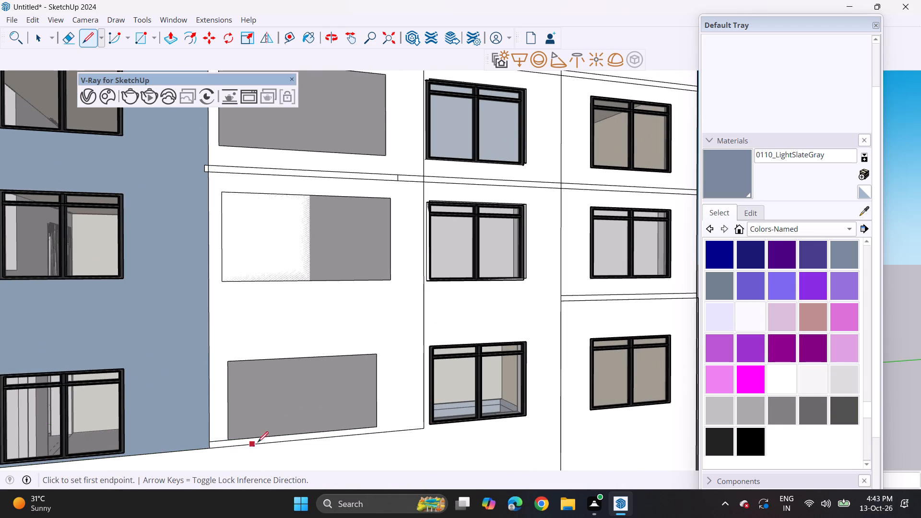
Paint the wall around the lowest five openings beside the slate-gray bay with 0133_Gray.
middle_drag(295, 435, 184, 435)
scroll(214, 408, up, 4)
middle_drag(263, 412, 256, 415)
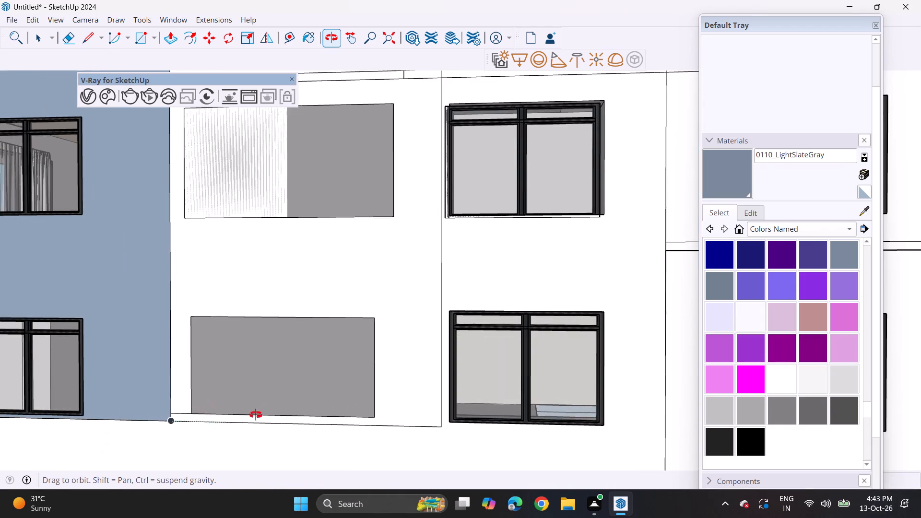
middle_drag(256, 415, 414, 384)
scroll(416, 270, down, 9)
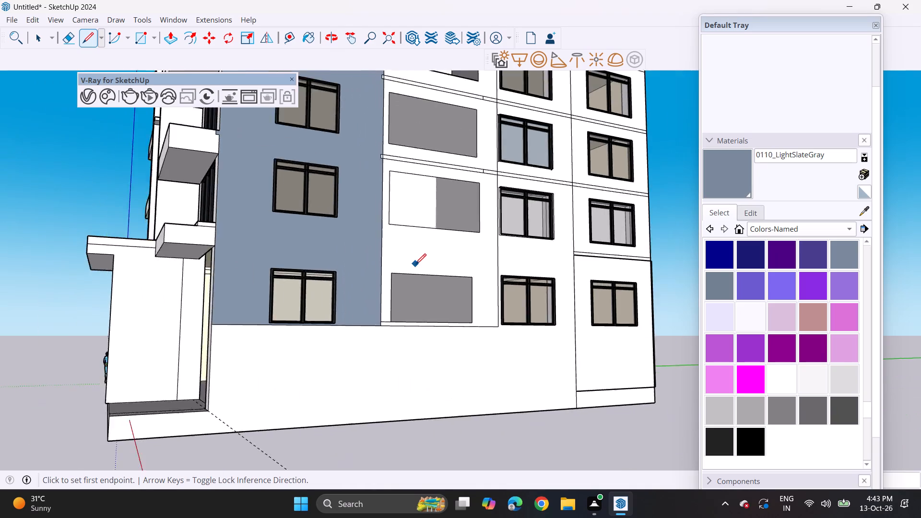
scroll(415, 264, down, 6)
middle_drag(432, 276, 515, 341)
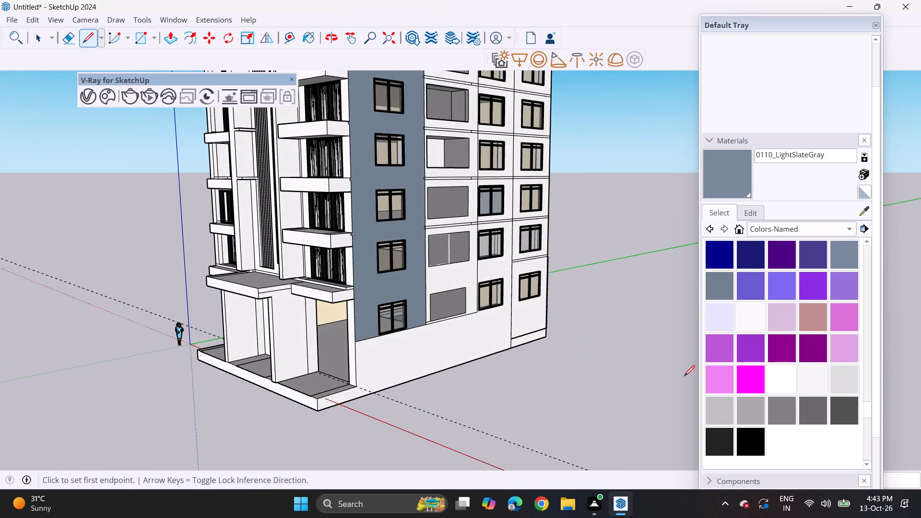
click(780, 410)
click(453, 293)
click(459, 273)
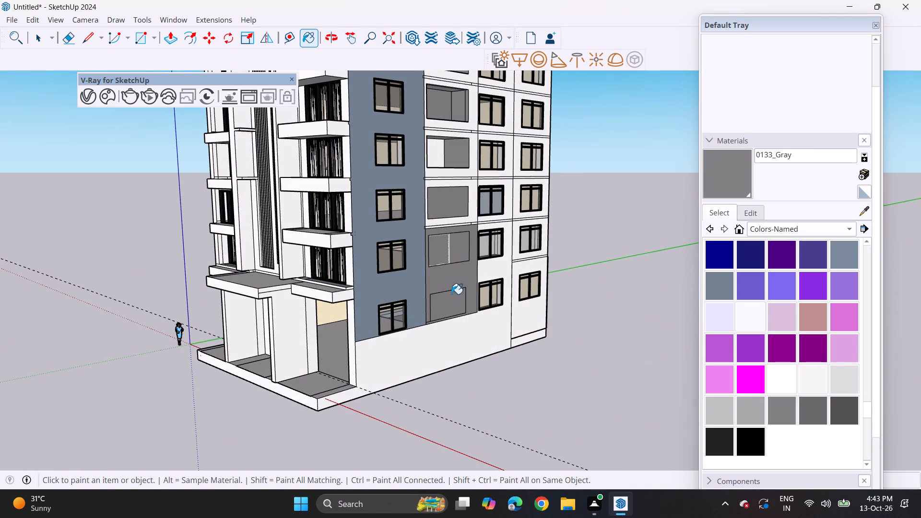
click(473, 194)
click(476, 160)
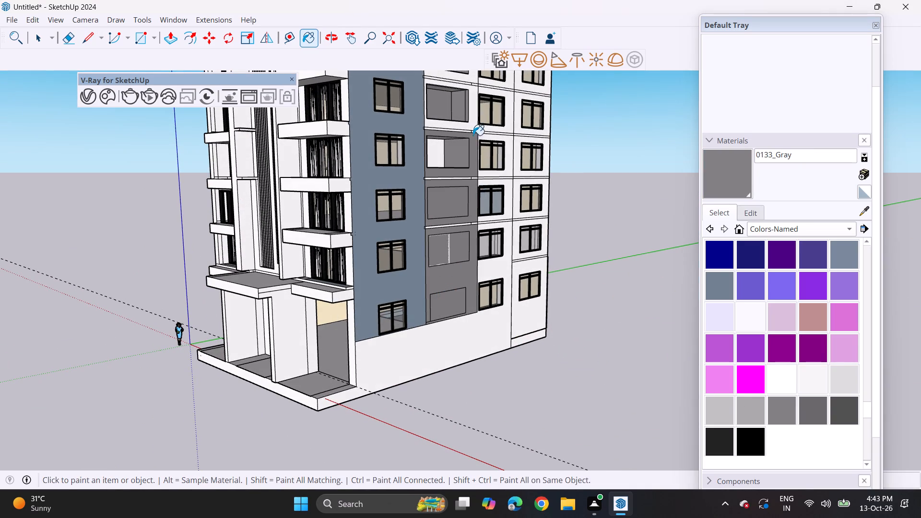
click(471, 117)
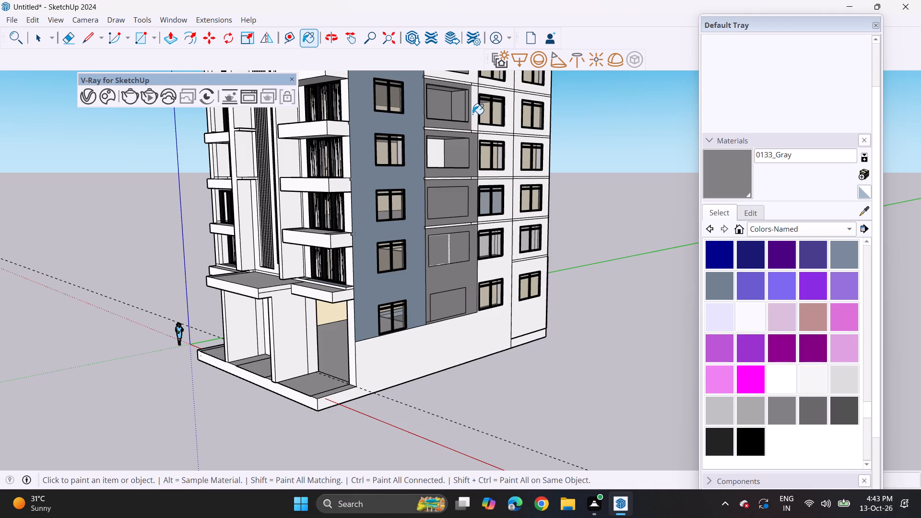
click(472, 114)
Paint the wall around the top four openings of the same bay with 0133_Gray.
shift+middle_drag(466, 122, 469, 292)
click(473, 225)
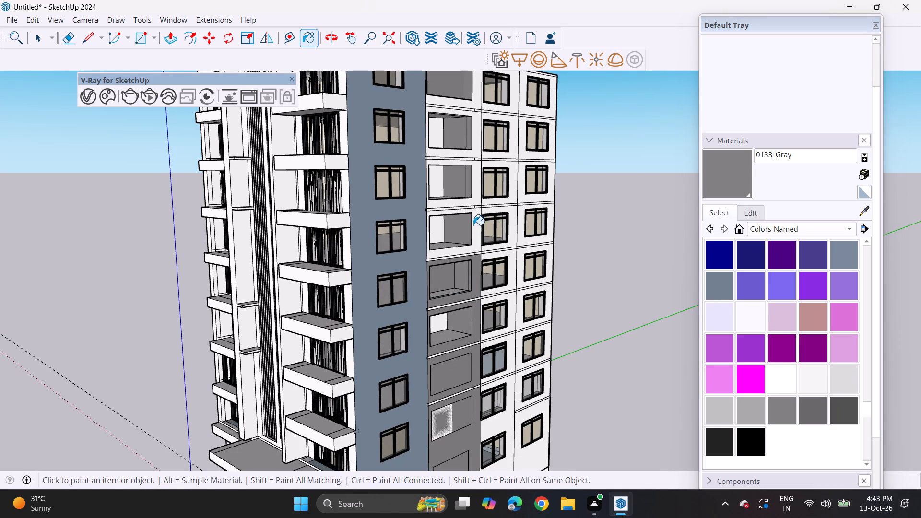
click(476, 175)
click(477, 141)
click(478, 94)
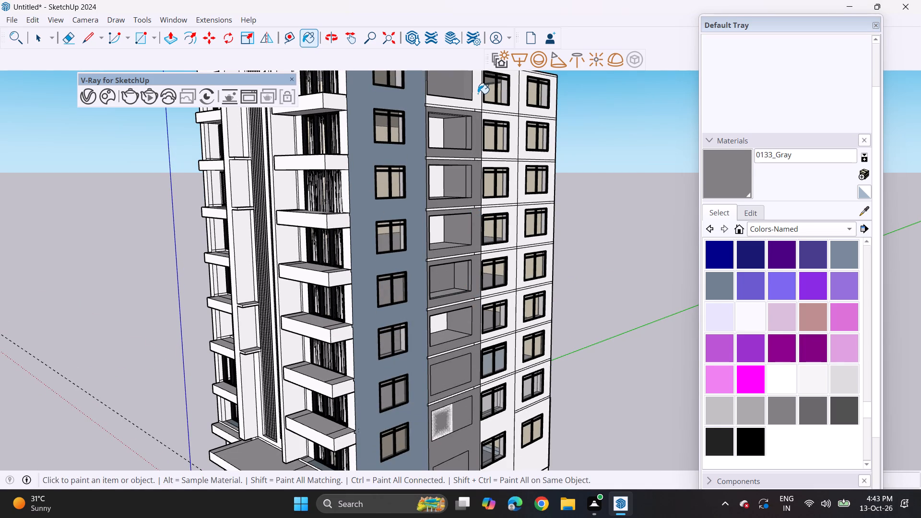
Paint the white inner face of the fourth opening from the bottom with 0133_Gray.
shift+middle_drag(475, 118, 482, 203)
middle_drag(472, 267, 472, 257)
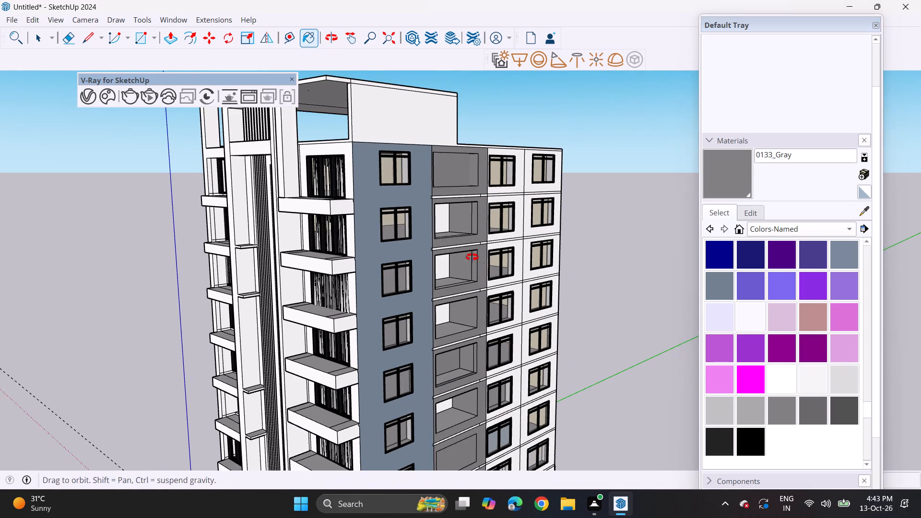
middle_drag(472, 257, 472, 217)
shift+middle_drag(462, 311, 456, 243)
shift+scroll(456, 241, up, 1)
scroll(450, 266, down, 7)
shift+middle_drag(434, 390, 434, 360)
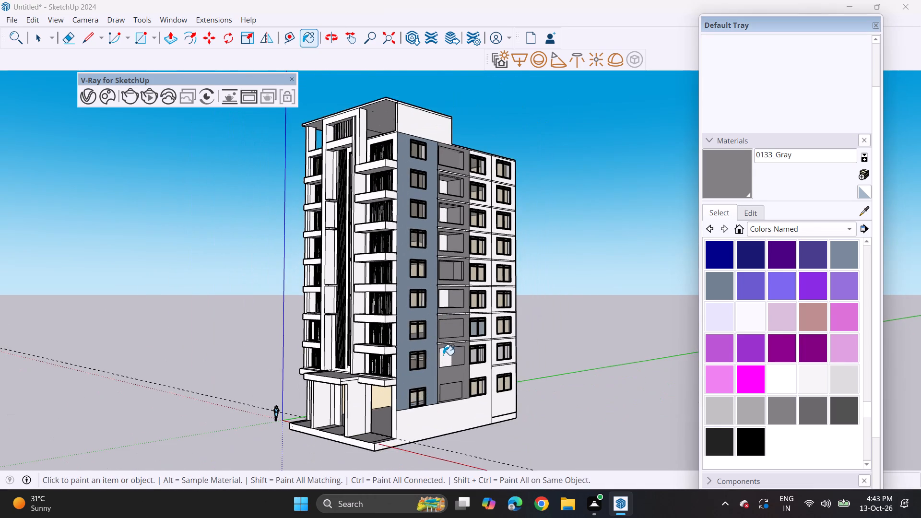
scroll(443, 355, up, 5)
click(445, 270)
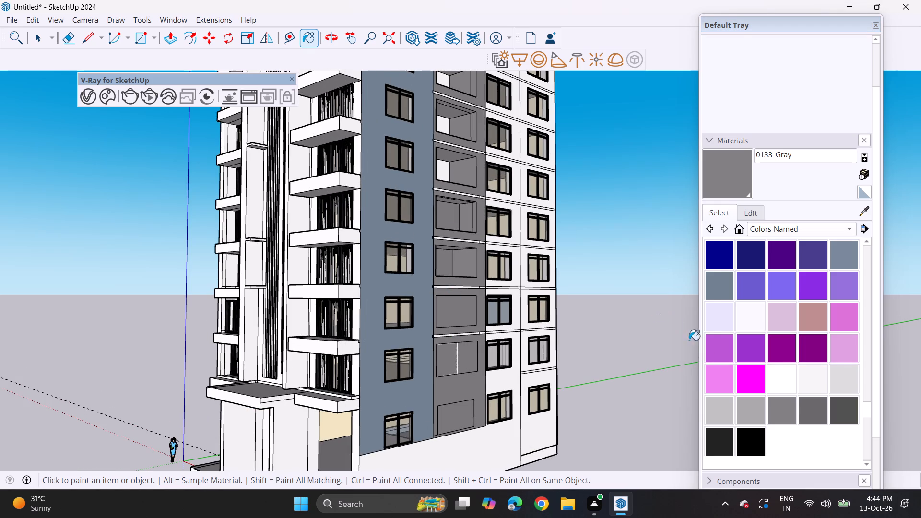
Paint the inner faces of the fourth to seventh openings from the bottom with 0135_DarkGray.
drag(843, 413, 838, 412)
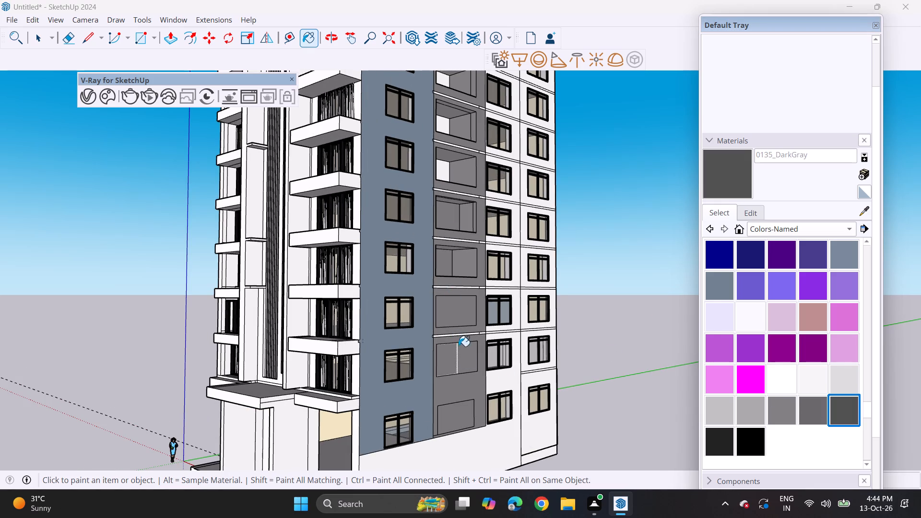
click(442, 265)
click(456, 261)
click(449, 224)
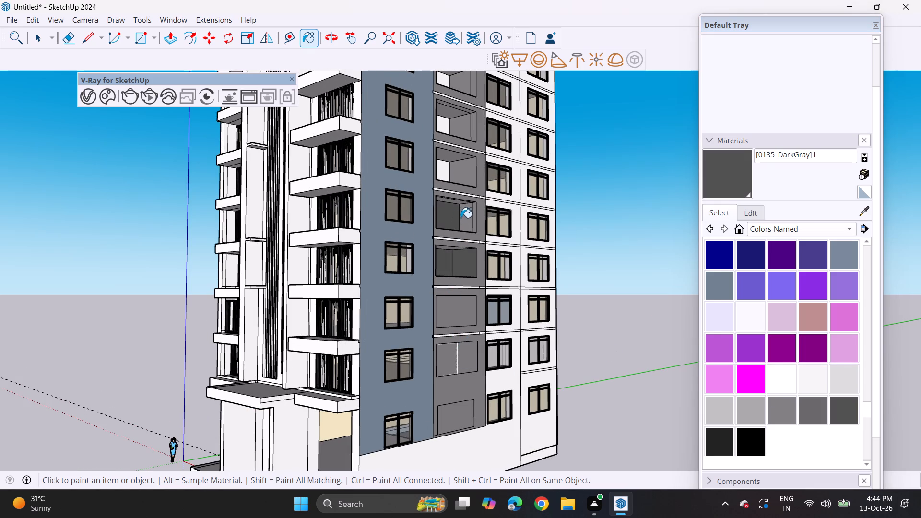
click(461, 218)
click(474, 217)
click(464, 181)
click(448, 170)
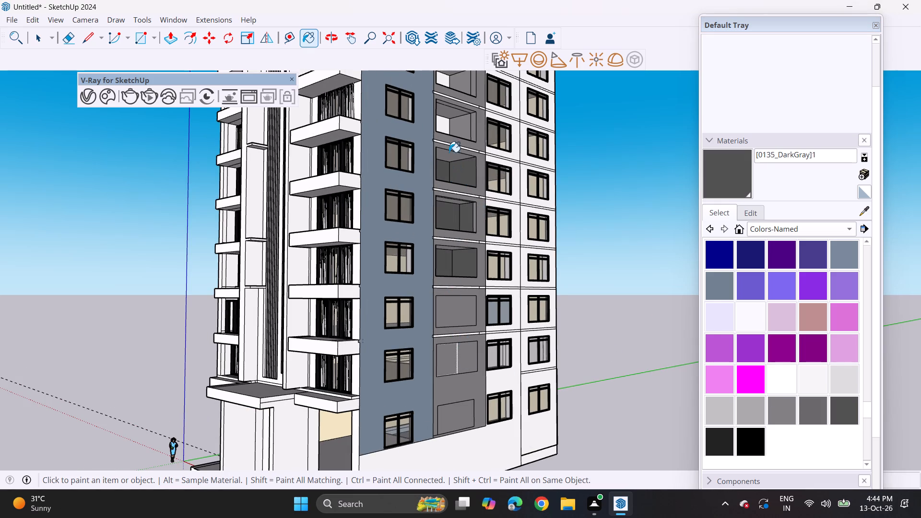
click(450, 130)
drag(459, 126, 463, 131)
drag(472, 123, 471, 130)
click(445, 125)
click(475, 126)
Paint the inner faces of the top two openings in the gray bay with 0135_DarkGray.
shift+middle_drag(456, 117, 433, 263)
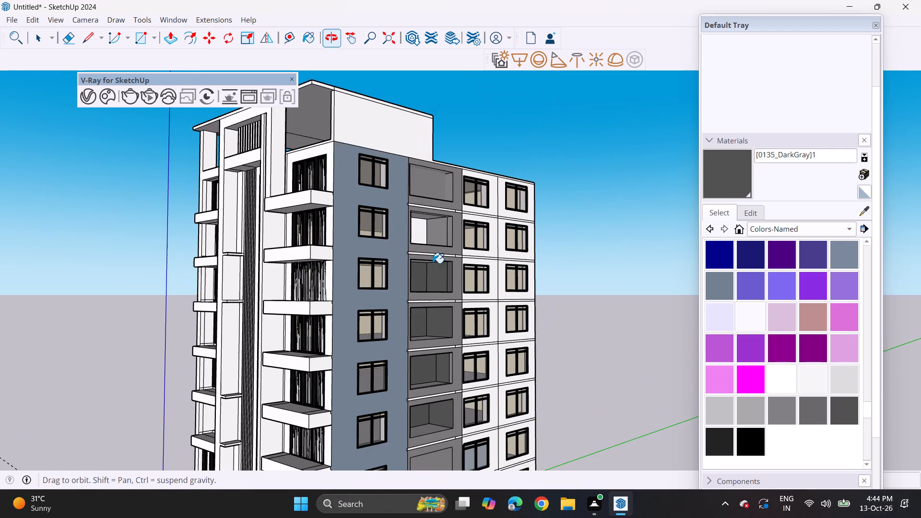
click(421, 237)
click(435, 235)
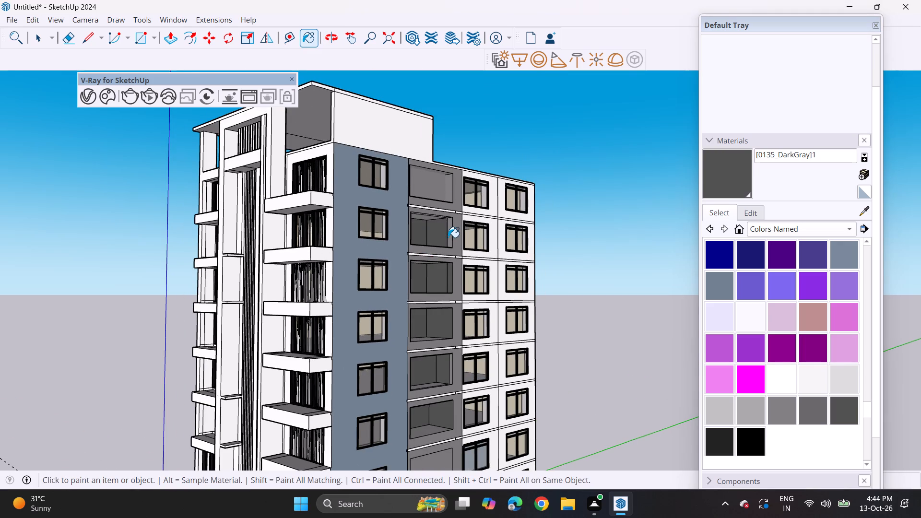
click(448, 237)
click(450, 232)
click(447, 199)
click(434, 192)
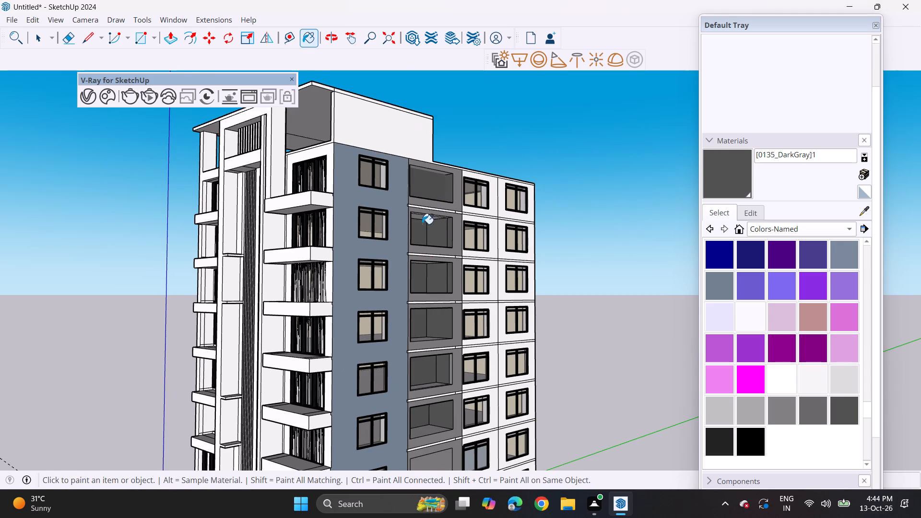
Paint the third opening from the bottom and both parts of the split opening below it with 0135_DarkGray.
scroll(429, 276, down, 6)
shift+middle_drag(431, 399, 417, 269)
scroll(447, 335, up, 3)
click(407, 267)
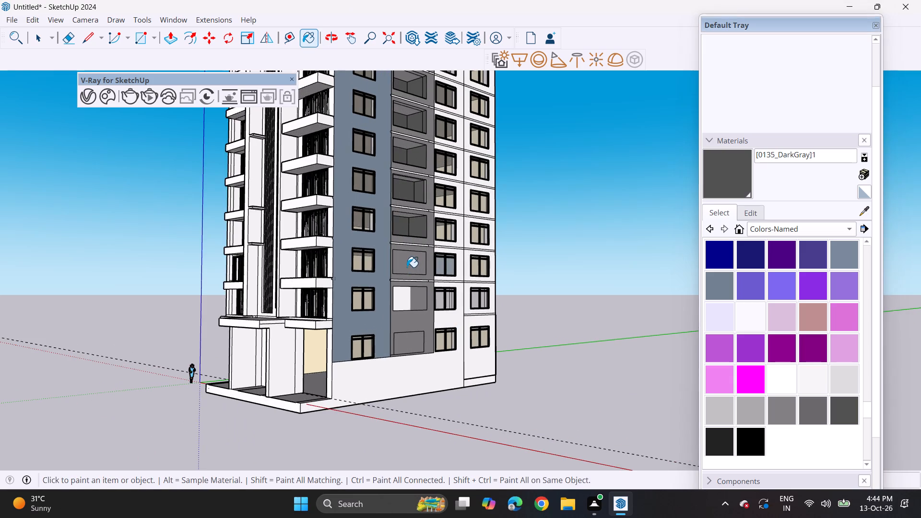
middle_drag(398, 301, 421, 316)
click(418, 304)
click(411, 301)
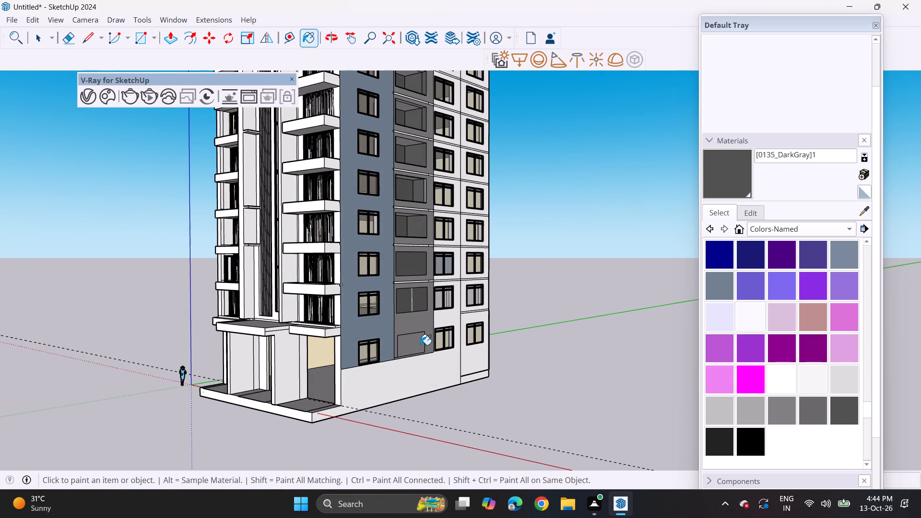
Paint the inner face of the bottom opening in the gray bay with 0135_DarkGray.
click(420, 345)
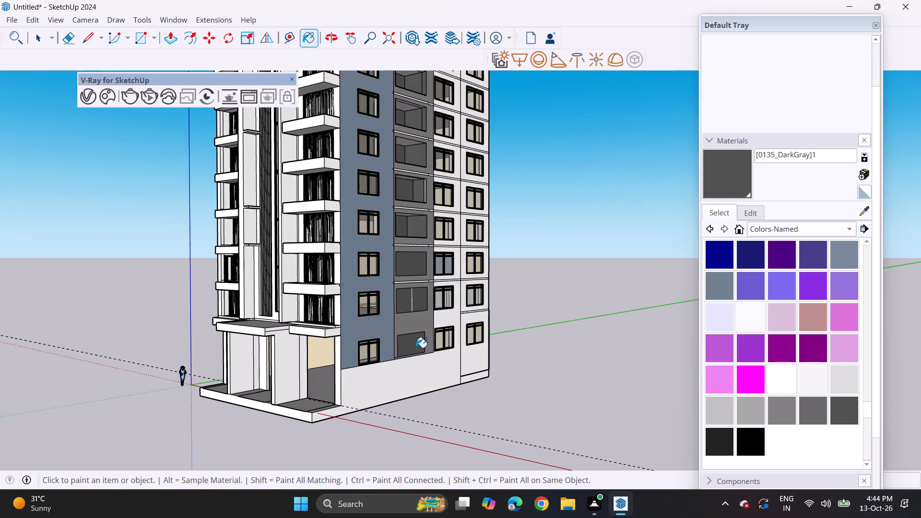
Paint all the wall panels of the outermost window bay on the side wall, from ground to top floor, with 0135_DarkGray.
middle_drag(469, 298, 513, 372)
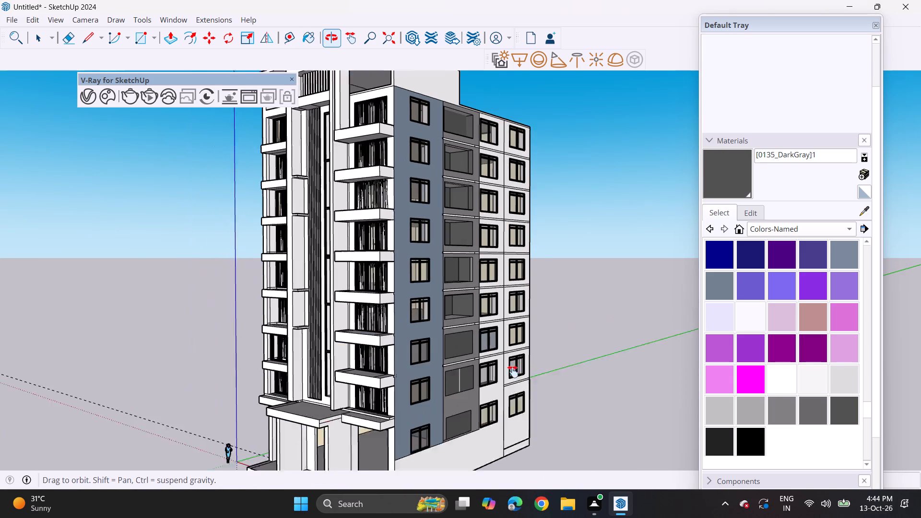
middle_drag(513, 372, 528, 393)
click(543, 453)
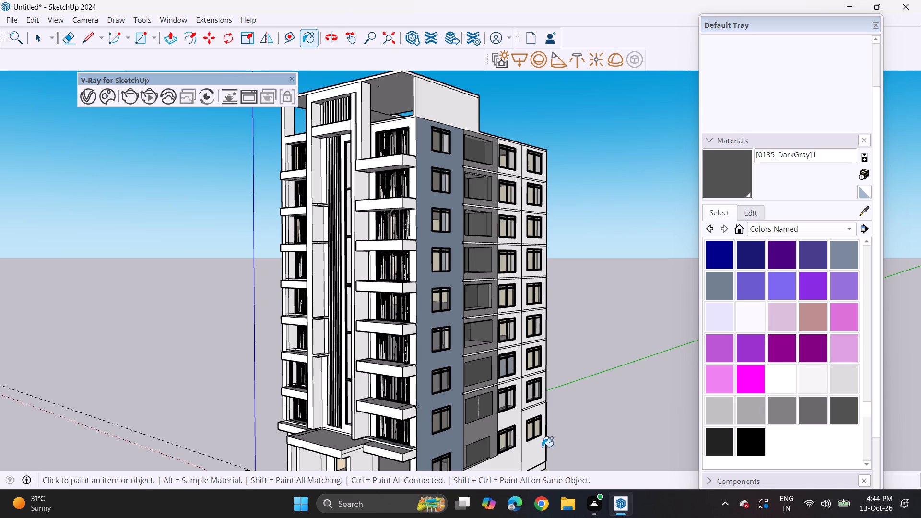
click(526, 401)
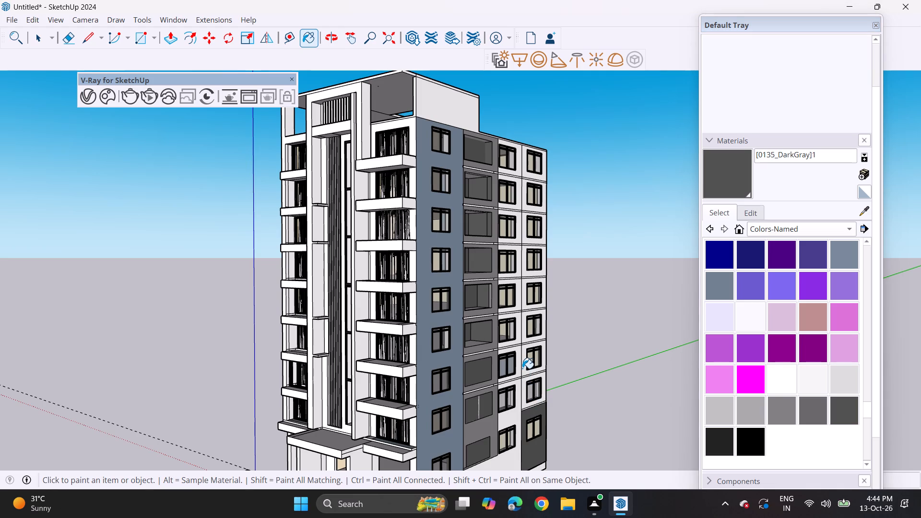
click(525, 367)
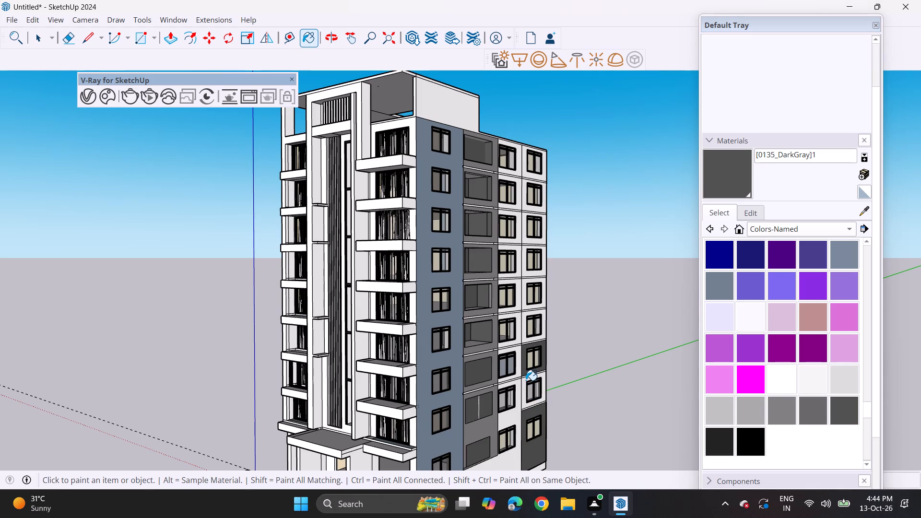
click(526, 380)
click(524, 327)
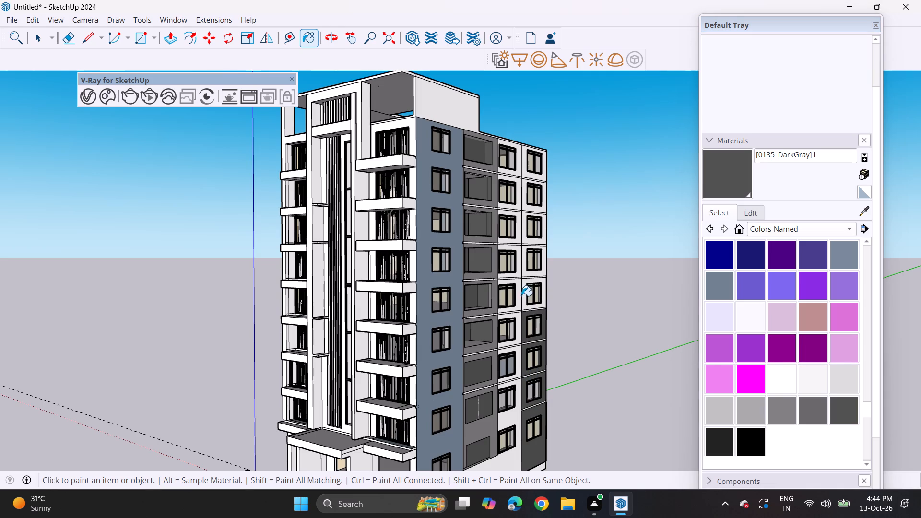
click(524, 293)
click(523, 265)
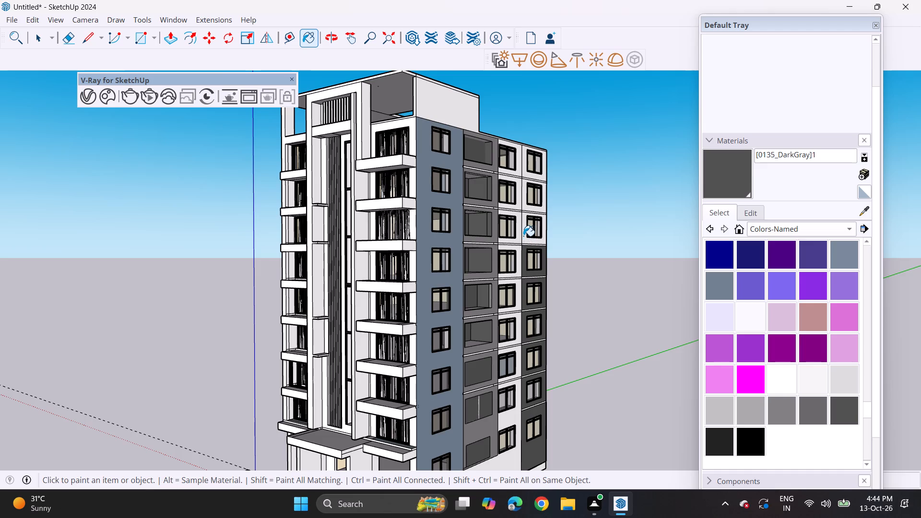
click(523, 236)
click(525, 206)
click(525, 176)
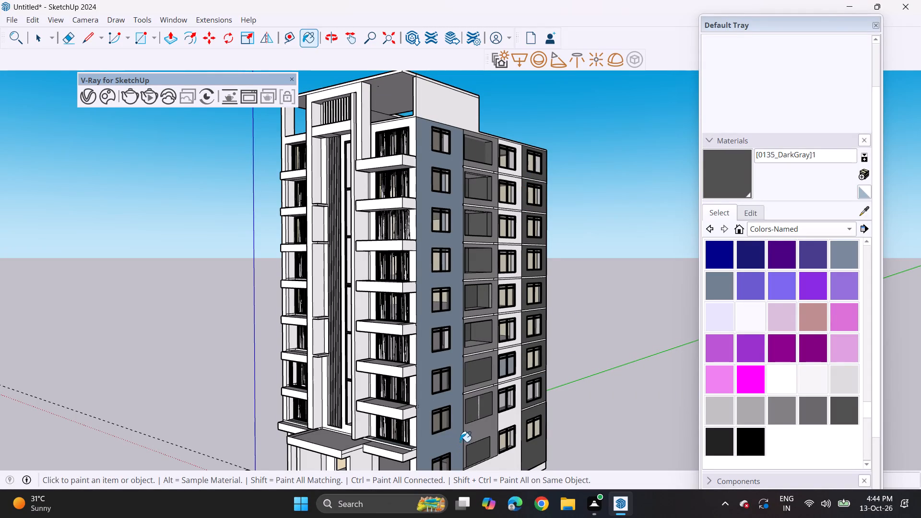
Erase the second-lowest white floor band from the dark-gray outermost window bay.
middle_drag(527, 398, 417, 387)
middle_drag(595, 415, 564, 429)
scroll(564, 429, up, 3)
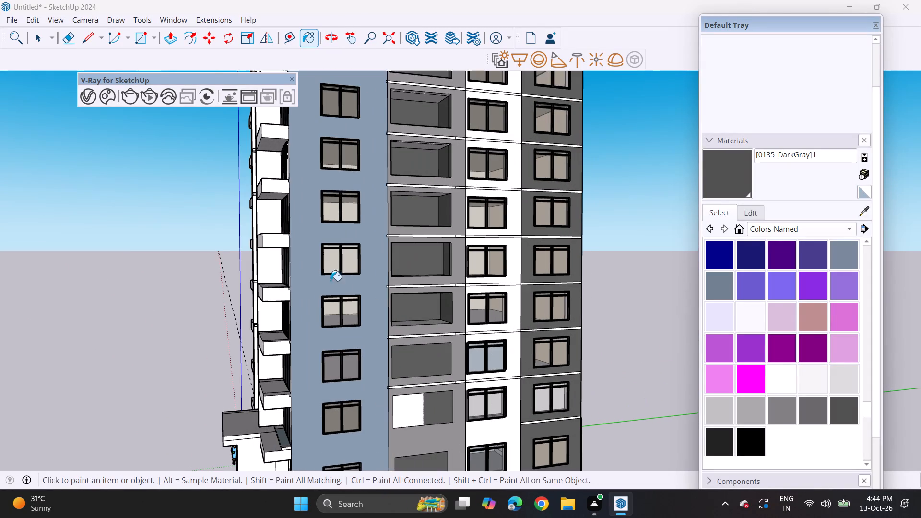
click(71, 35)
middle_drag(473, 283, 437, 159)
scroll(510, 232, up, 2)
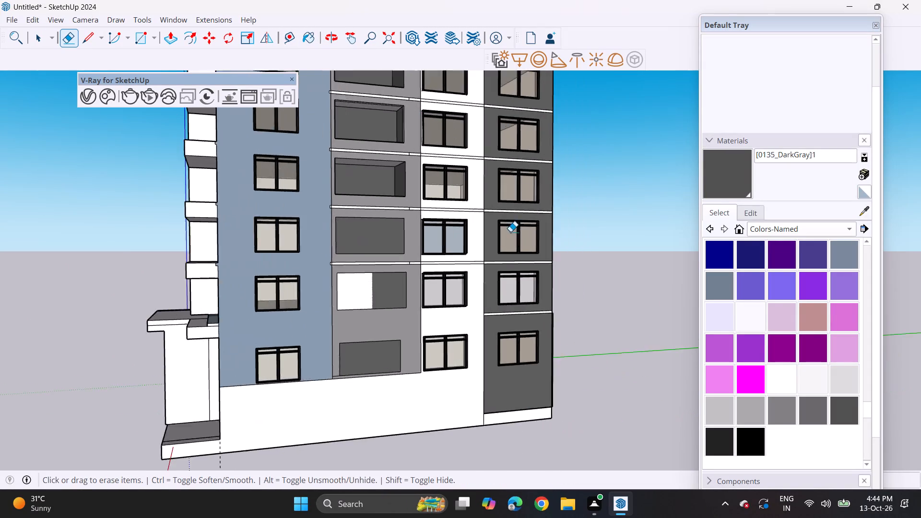
scroll(510, 232, up, 5)
drag(558, 257, 566, 367)
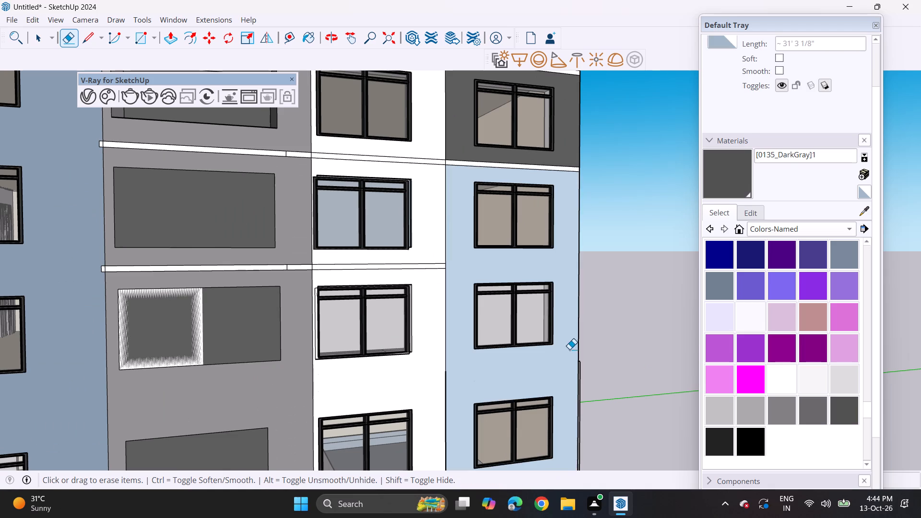
key(ctrl+z)
drag(565, 260, 566, 264)
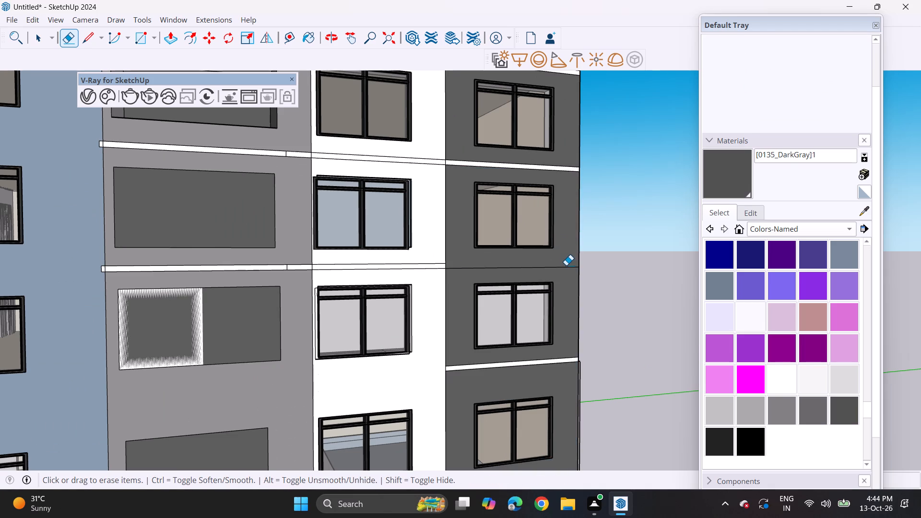
click(566, 265)
drag(567, 266, 567, 272)
Erase the upper edge of the lowest white floor band in the dark-gray bay and try removing its remaining edge.
drag(564, 353, 565, 359)
drag(565, 362, 565, 370)
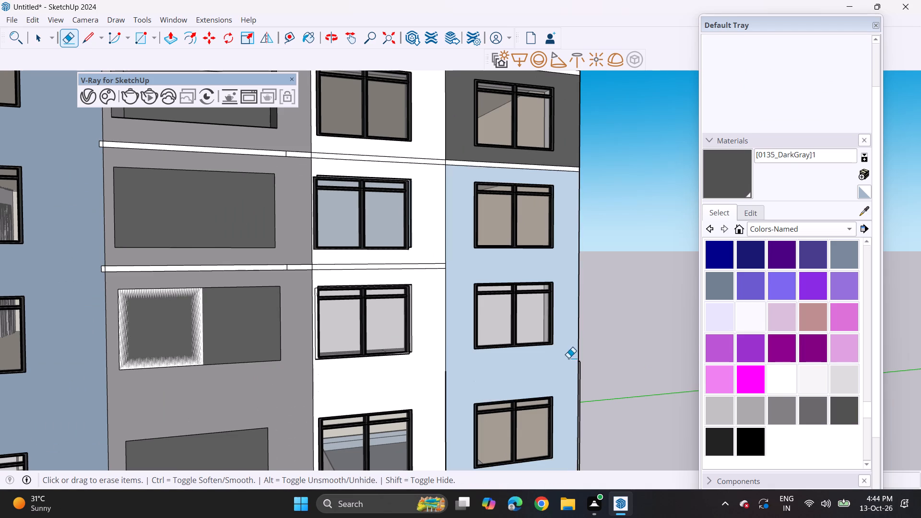
key(ctrl+z)
click(555, 364)
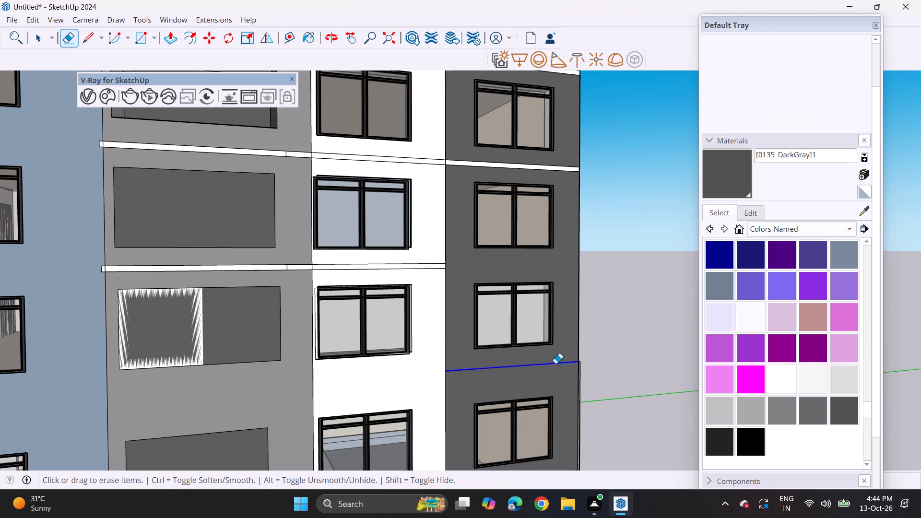
key(ctrl+z)
Erase the remaining white floor bands in the dark-gray window bay up to the top floor.
shift+middle_drag(547, 289, 548, 399)
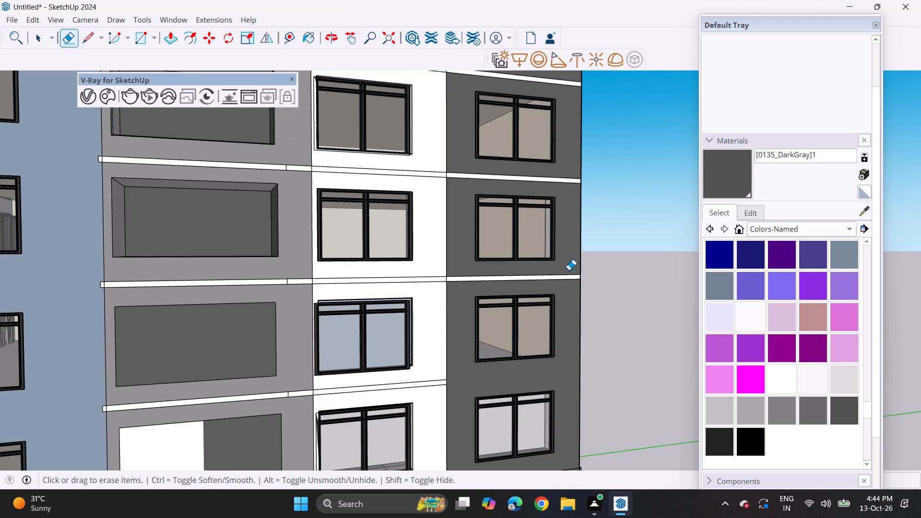
drag(569, 269, 569, 290)
drag(566, 168, 566, 206)
shift+middle_drag(563, 176, 541, 364)
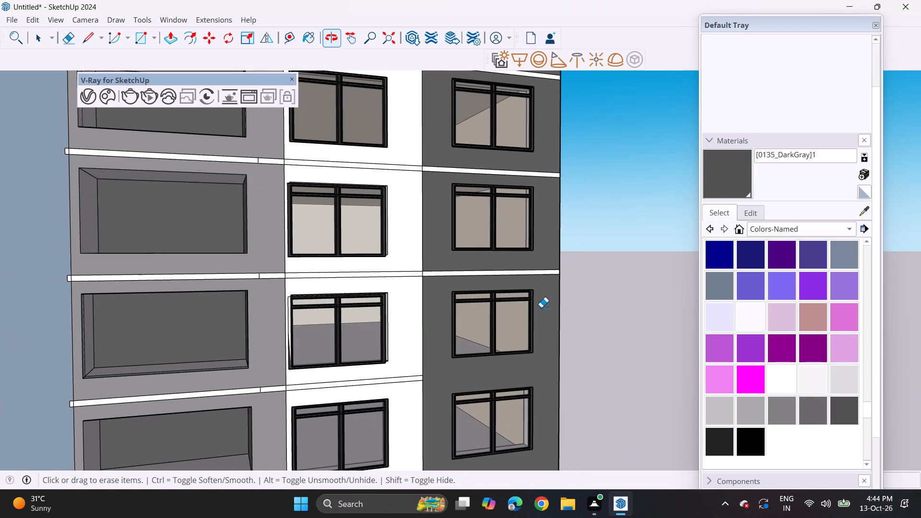
drag(550, 254, 550, 294)
drag(543, 164, 543, 204)
shift+middle_drag(540, 171, 540, 285)
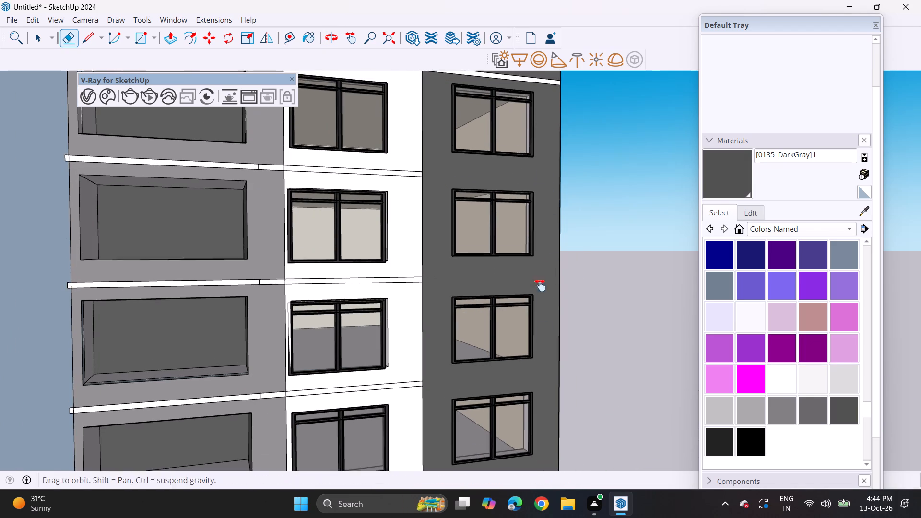
shift+middle_drag(540, 285, 540, 317)
drag(546, 206, 548, 239)
shift+middle_drag(545, 221, 545, 354)
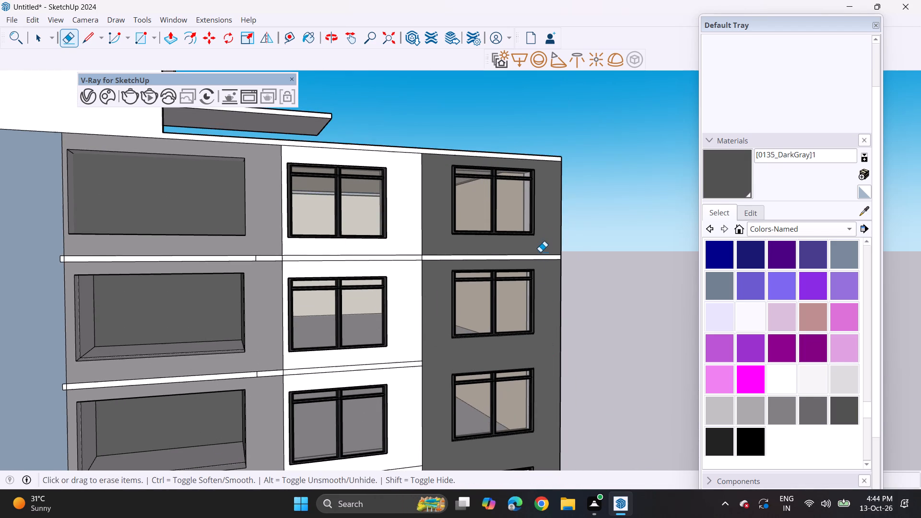
drag(547, 245, 551, 288)
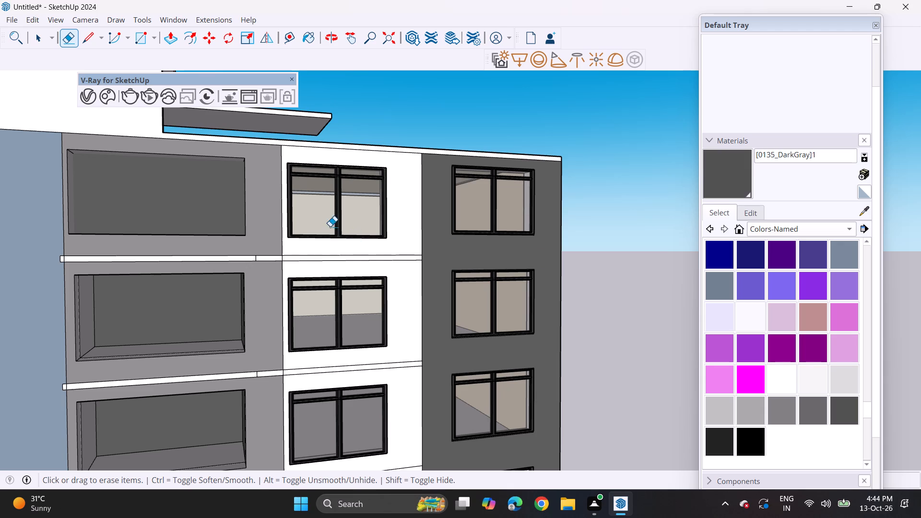
Examine the colored side wall and front facade of the whole building from several angles.
middle_drag(157, 294, 278, 294)
scroll(278, 294, down, 8)
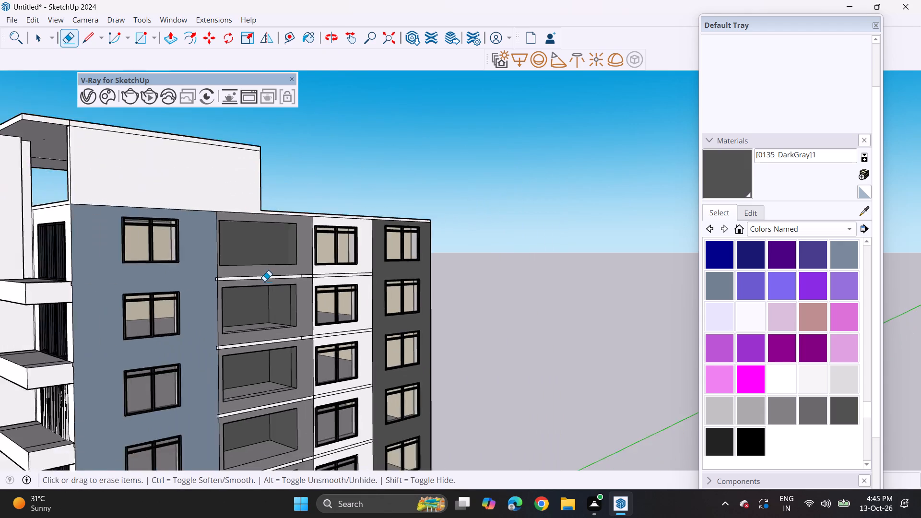
scroll(264, 281, down, 4)
middle_drag(212, 330, 330, 235)
scroll(329, 260, down, 5)
middle_drag(291, 359, 367, 324)
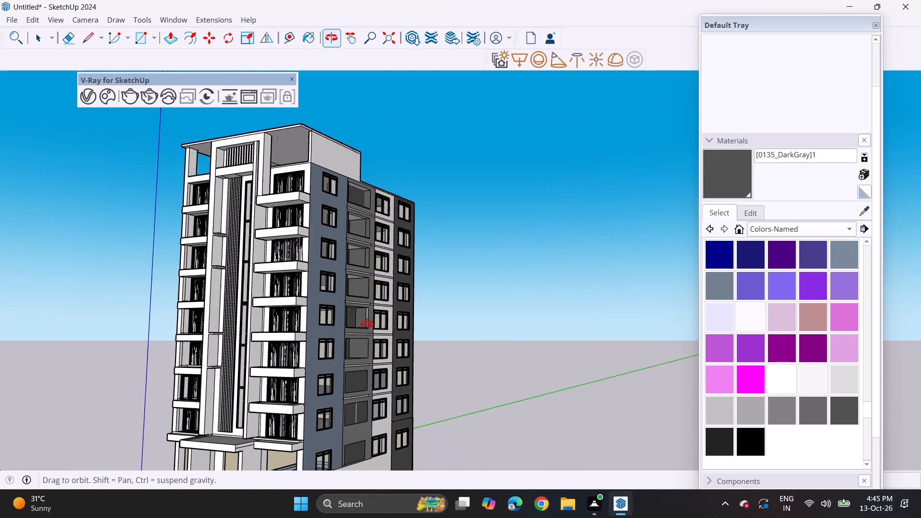
middle_drag(367, 324, 352, 359)
shift+middle_drag(349, 364, 415, 289)
shift+middle_drag(415, 289, 418, 309)
middle_click(418, 309)
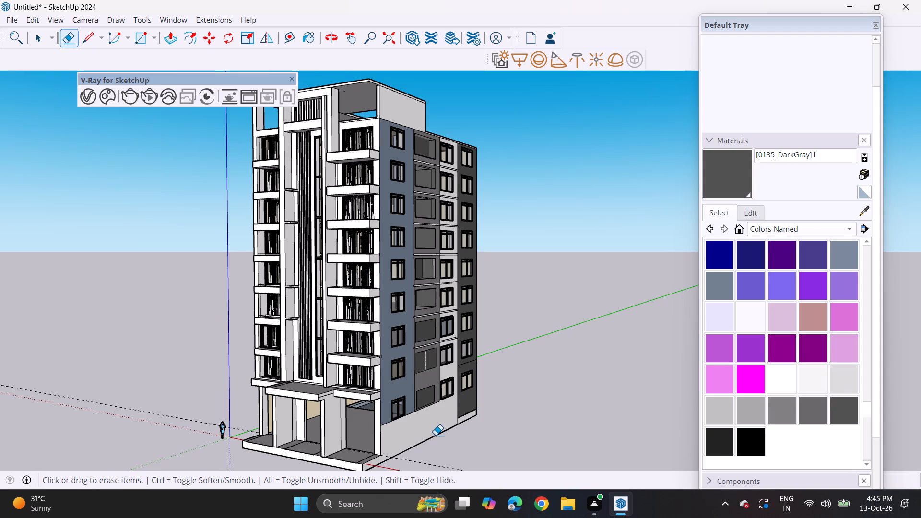
middle_drag(436, 435, 435, 329)
shift+middle_drag(430, 328, 455, 370)
middle_drag(451, 359, 460, 386)
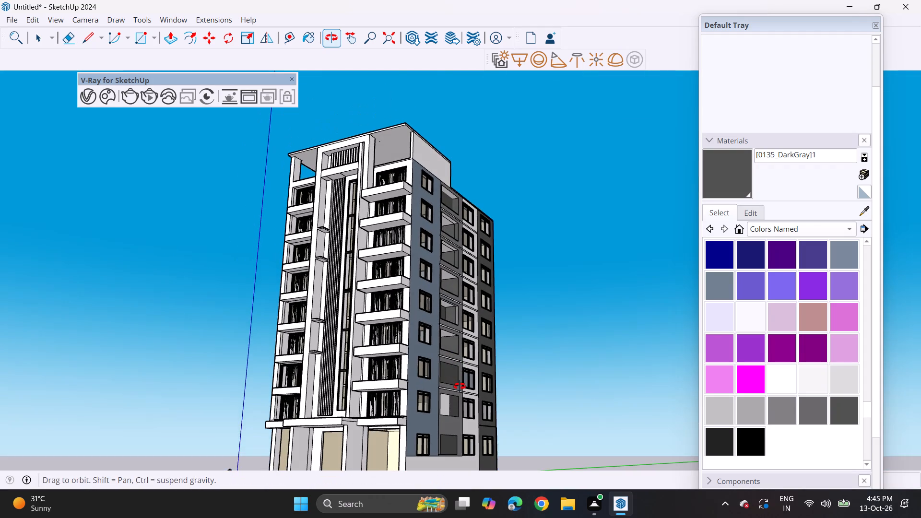
middle_drag(460, 386, 459, 384)
Draw two vertical lines down the white base wall, extending both edges of the gray opening bay to the bottom edge.
shift+middle_drag(460, 378, 445, 262)
middle_drag(429, 293, 433, 326)
scroll(427, 350, up, 7)
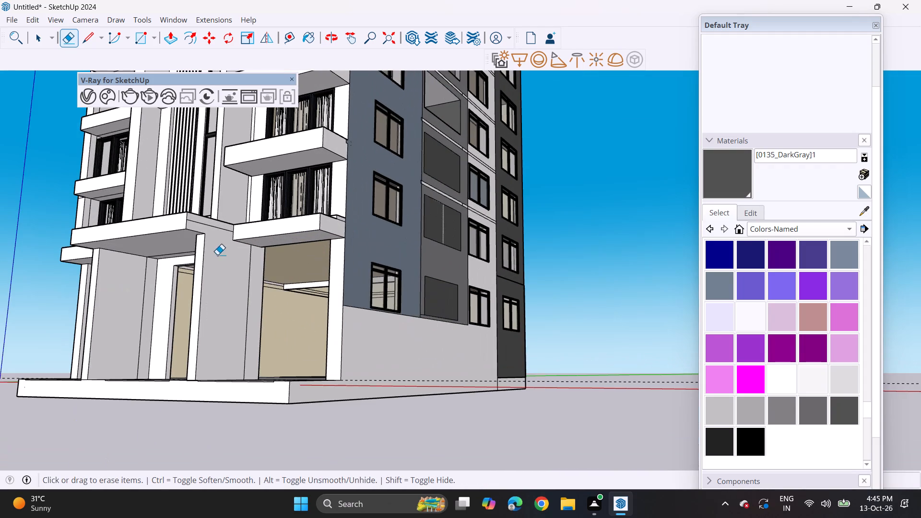
drag(88, 31, 97, 34)
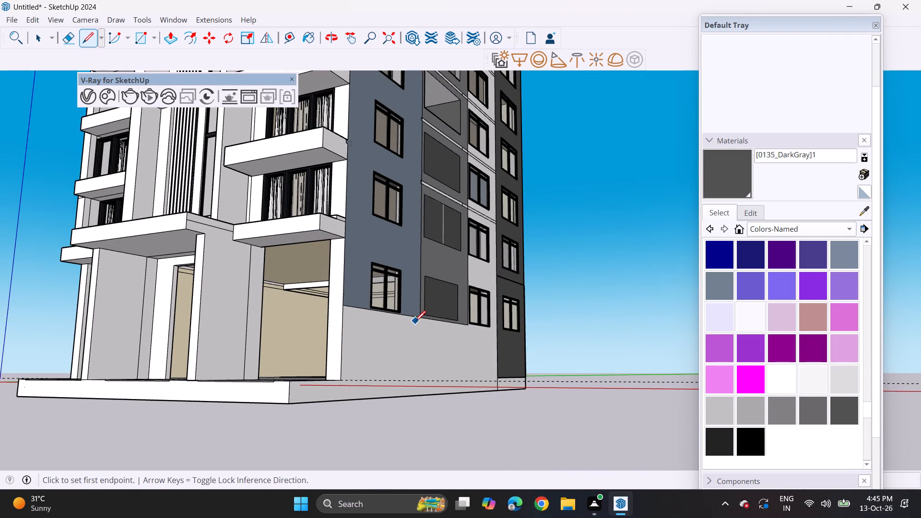
drag(422, 319, 420, 325)
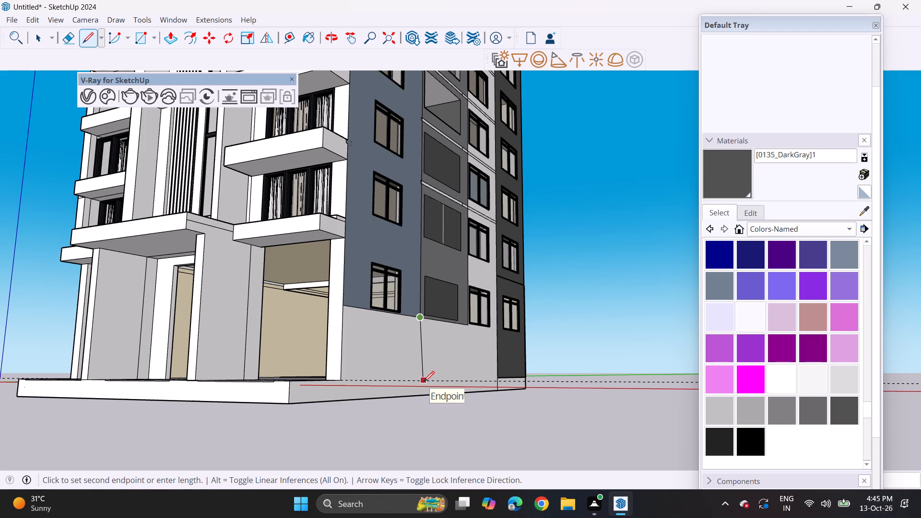
click(419, 396)
click(467, 327)
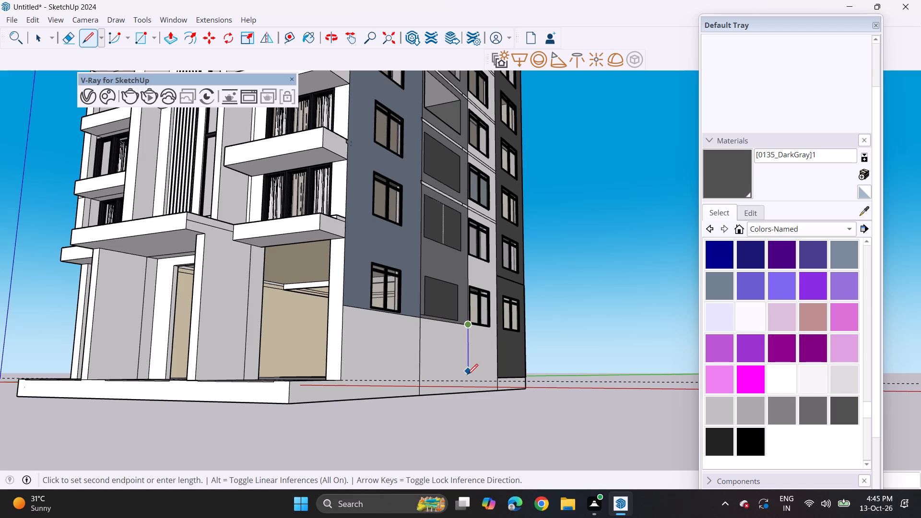
click(466, 395)
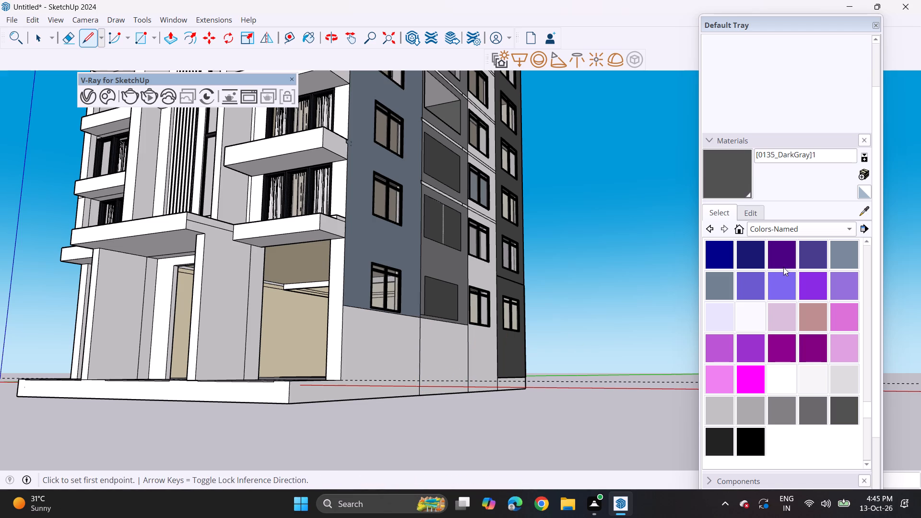
Sample 0110_LightSlateGray and 0133_Gray from the slate-gray and gray bays and paint the base section below each to match.
click(859, 215)
click(410, 266)
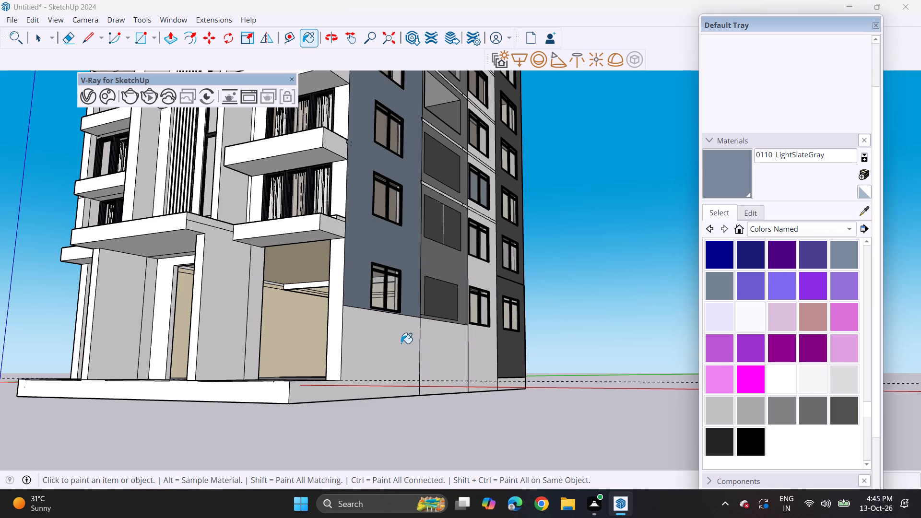
click(401, 343)
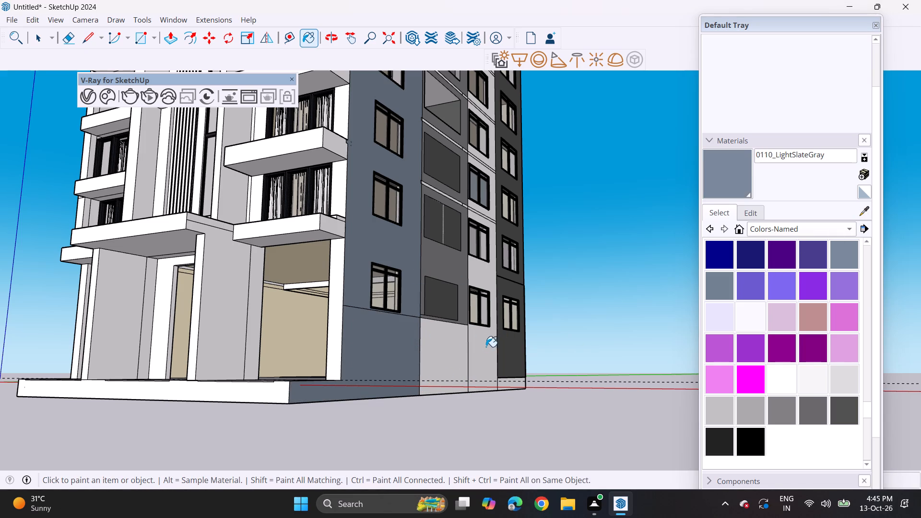
click(869, 211)
click(460, 280)
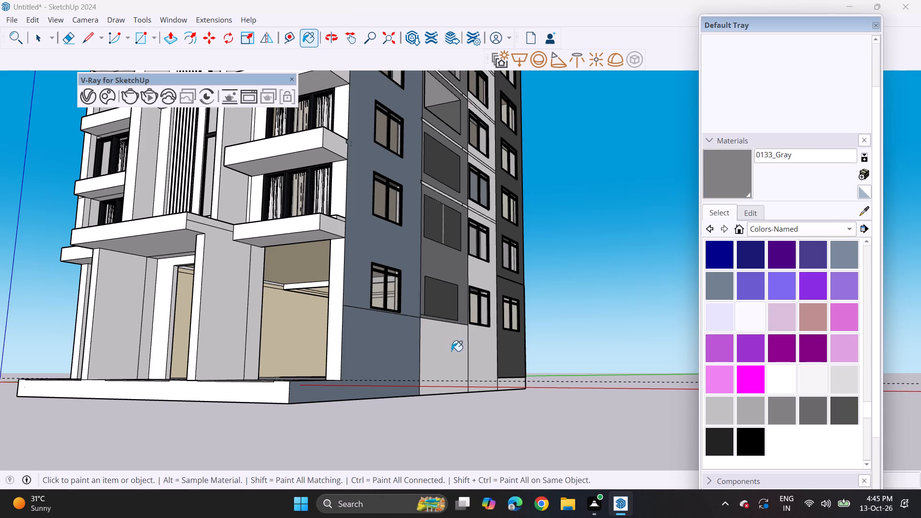
click(452, 352)
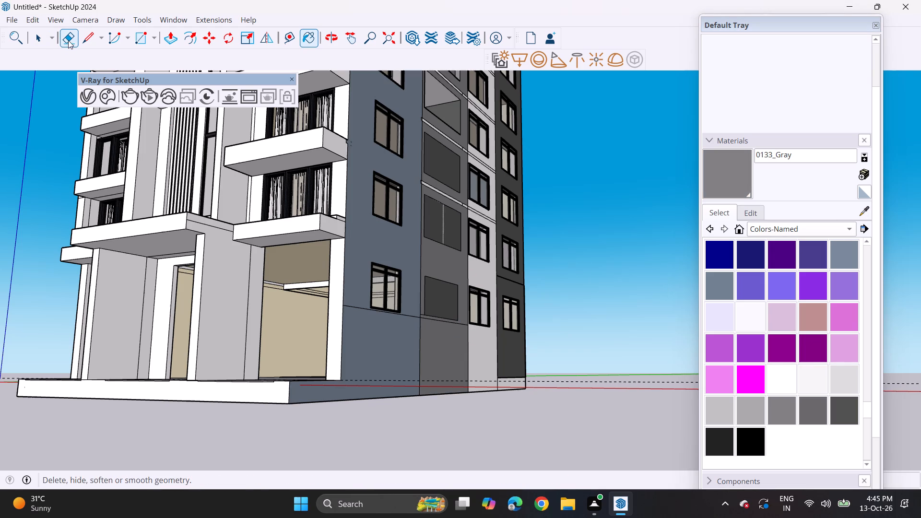
Erase the horizontal line between the slate-gray bay and its base section.
click(68, 40)
scroll(364, 293, up, 2)
drag(362, 293, 355, 342)
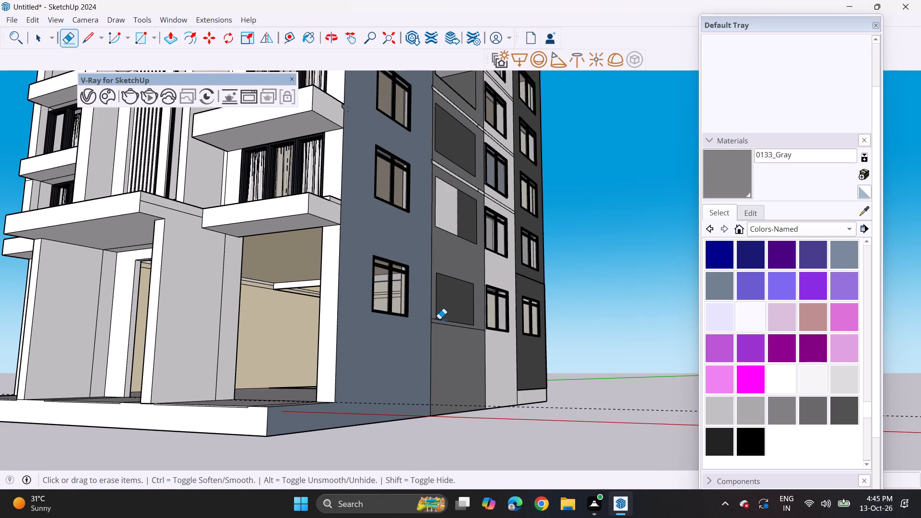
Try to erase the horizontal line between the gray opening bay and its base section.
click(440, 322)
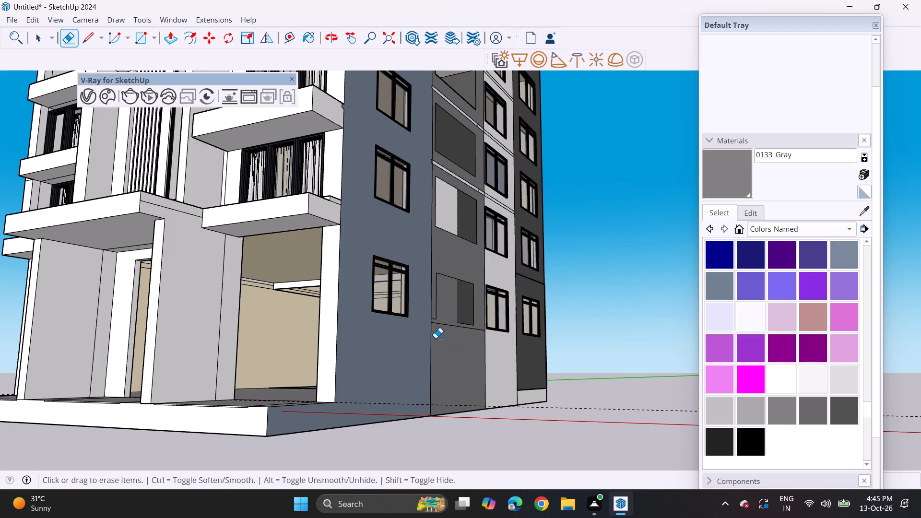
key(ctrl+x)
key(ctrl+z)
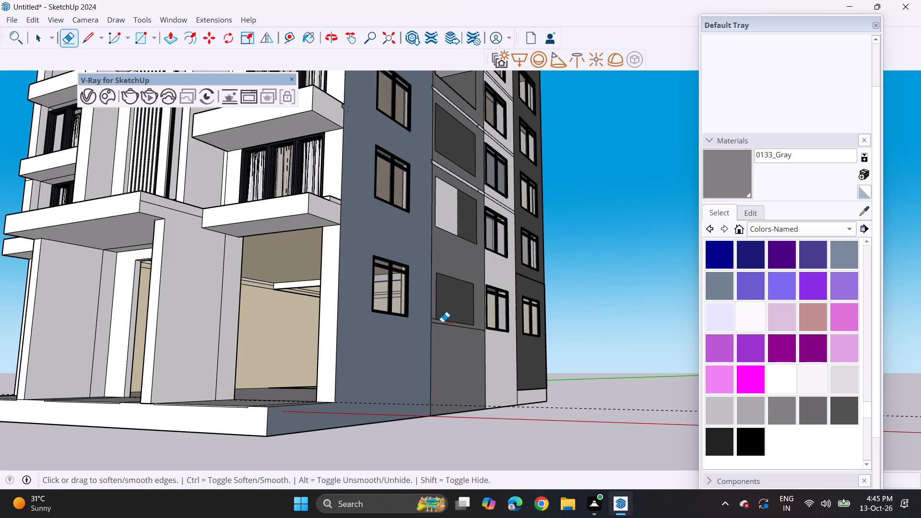
Erase the horizontal line between the gray opening bay and its base section.
drag(442, 322, 442, 337)
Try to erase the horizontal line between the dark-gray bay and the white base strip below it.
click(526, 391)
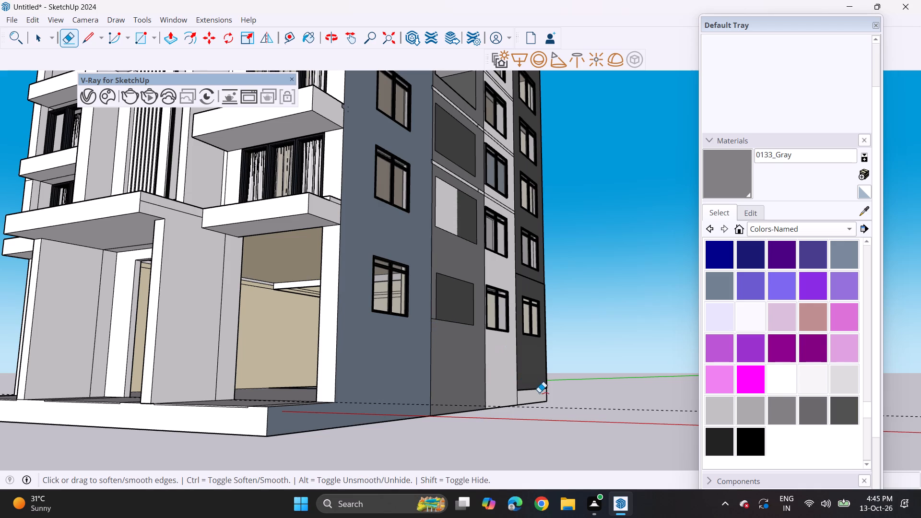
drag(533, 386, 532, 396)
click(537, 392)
Sample [0135_DarkGray]1 from the dark-gray bay and paint the white base strip below it to match.
click(861, 212)
click(538, 359)
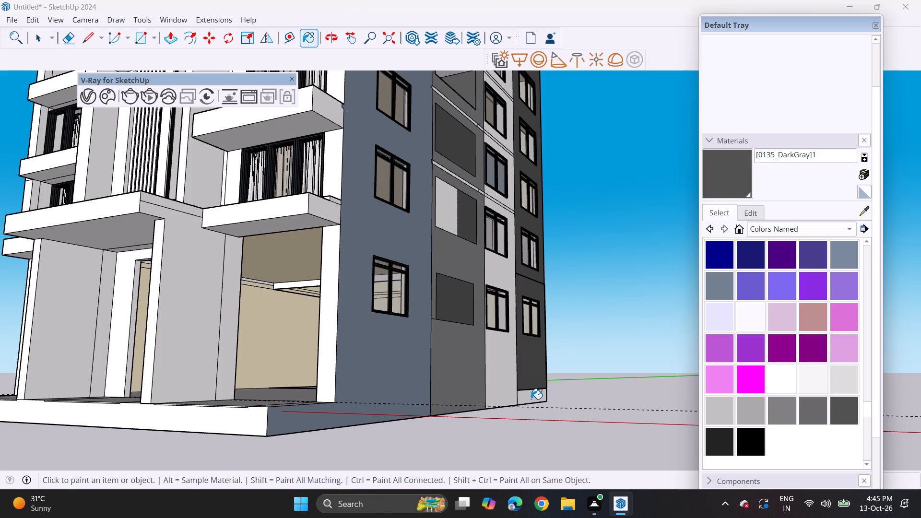
click(531, 399)
Examine the colored side-wall bays over the building's full height.
middle_drag(429, 367, 488, 415)
scroll(438, 345, down, 6)
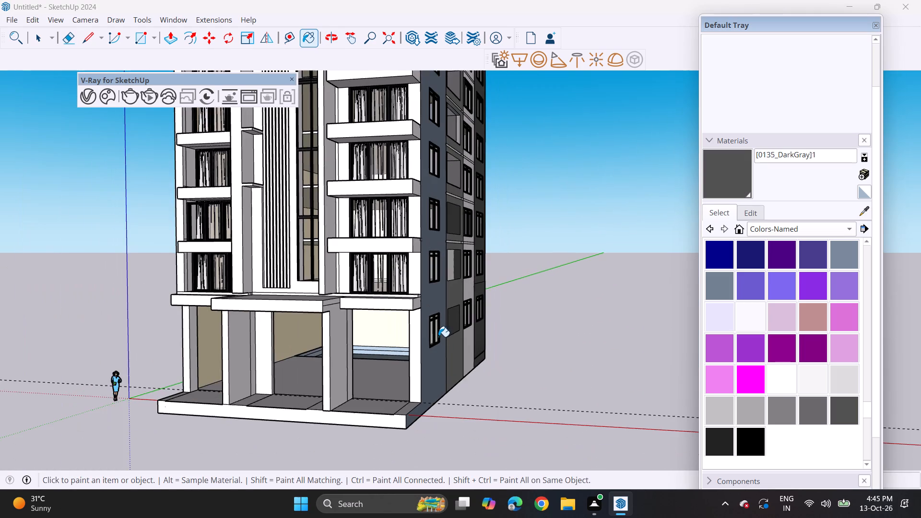
shift+middle_drag(438, 336, 536, 369)
middle_drag(532, 375, 403, 347)
shift+middle_drag(406, 306, 427, 417)
scroll(418, 373, down, 4)
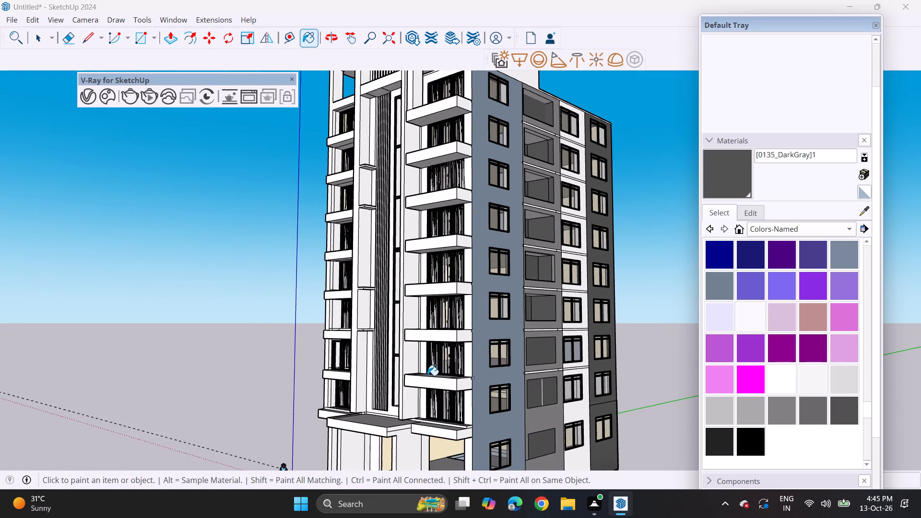
shift+middle_drag(427, 376, 438, 354)
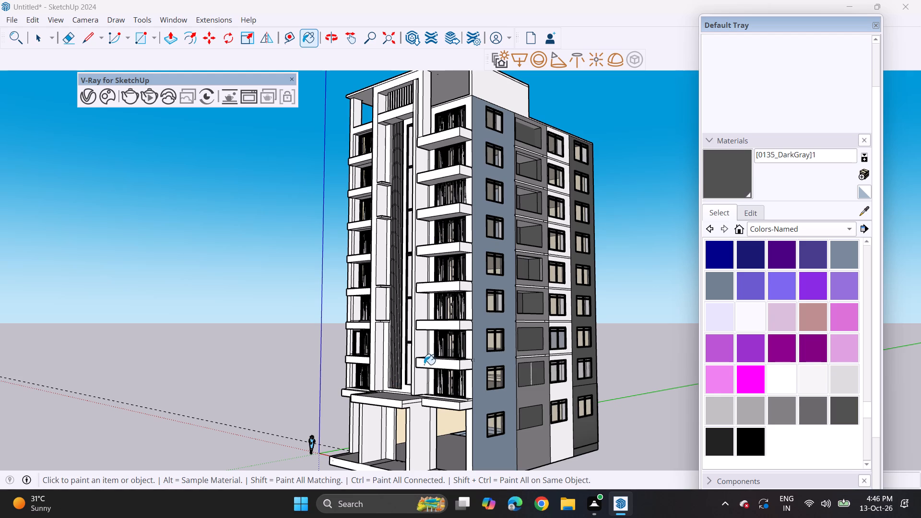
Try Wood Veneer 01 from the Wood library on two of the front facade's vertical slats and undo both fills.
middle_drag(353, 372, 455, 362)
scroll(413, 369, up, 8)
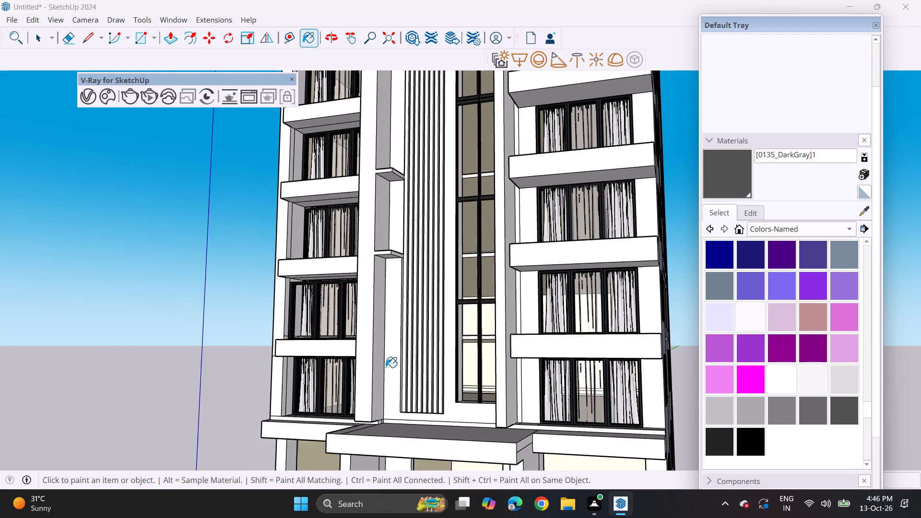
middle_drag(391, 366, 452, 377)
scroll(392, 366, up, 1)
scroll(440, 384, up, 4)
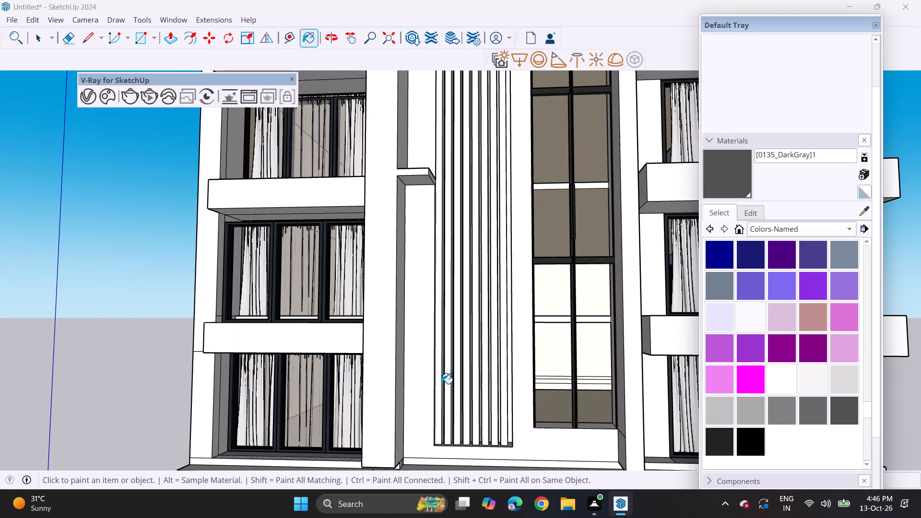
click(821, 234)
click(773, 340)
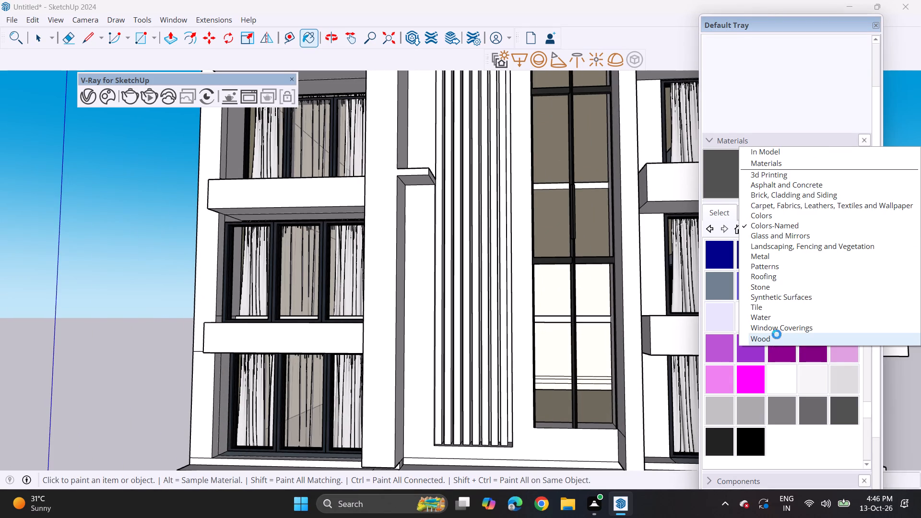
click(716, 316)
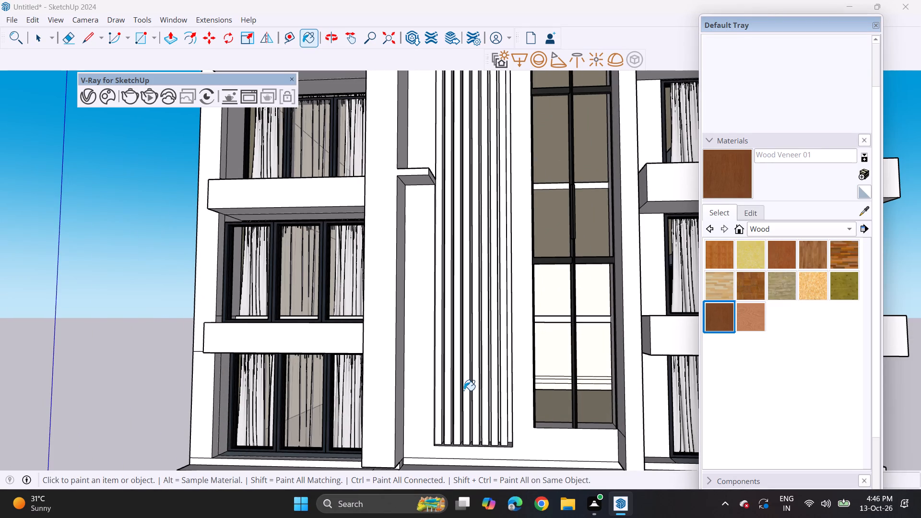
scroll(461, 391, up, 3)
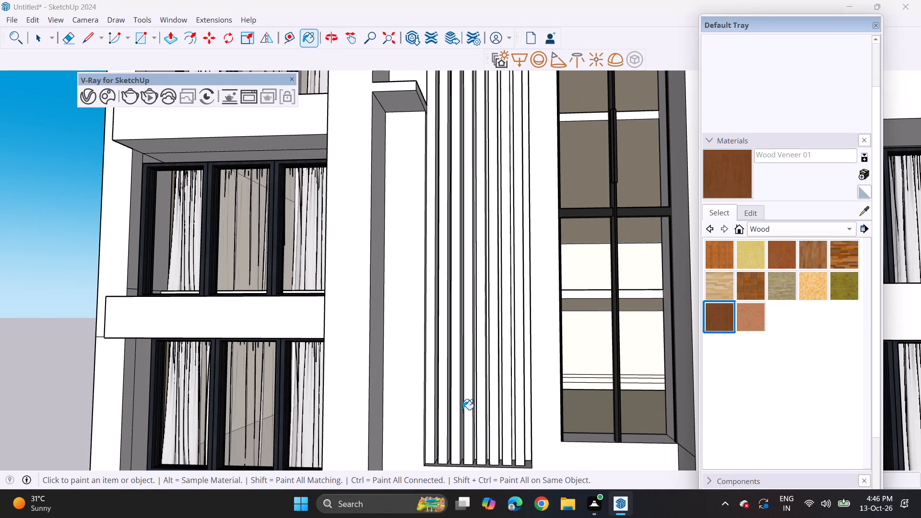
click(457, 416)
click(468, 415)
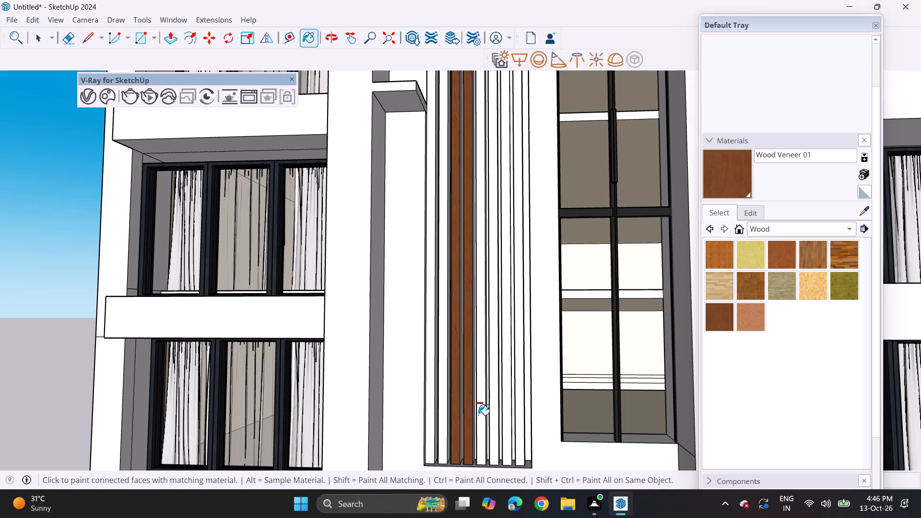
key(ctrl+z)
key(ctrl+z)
Paint five adjacent vertical slats nearest the tall central window on the front facade with Wood Veneer 01.
click(467, 418)
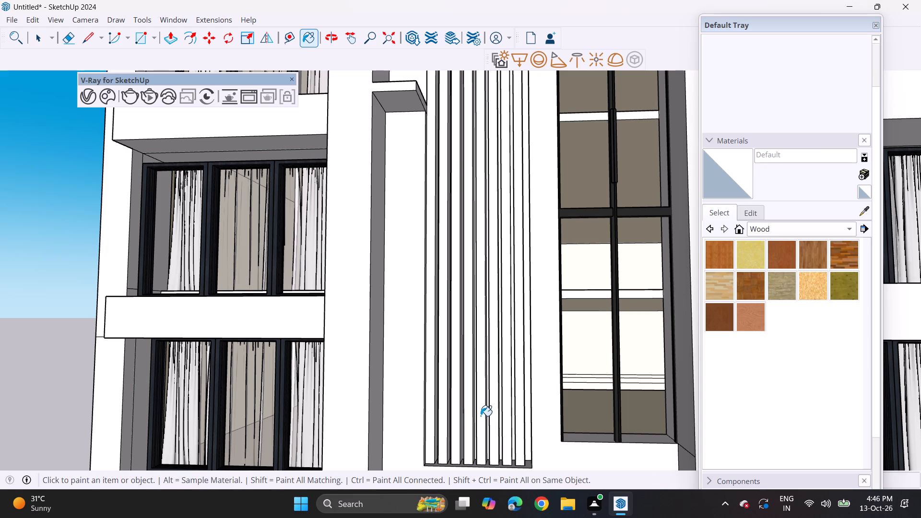
click(481, 416)
click(468, 420)
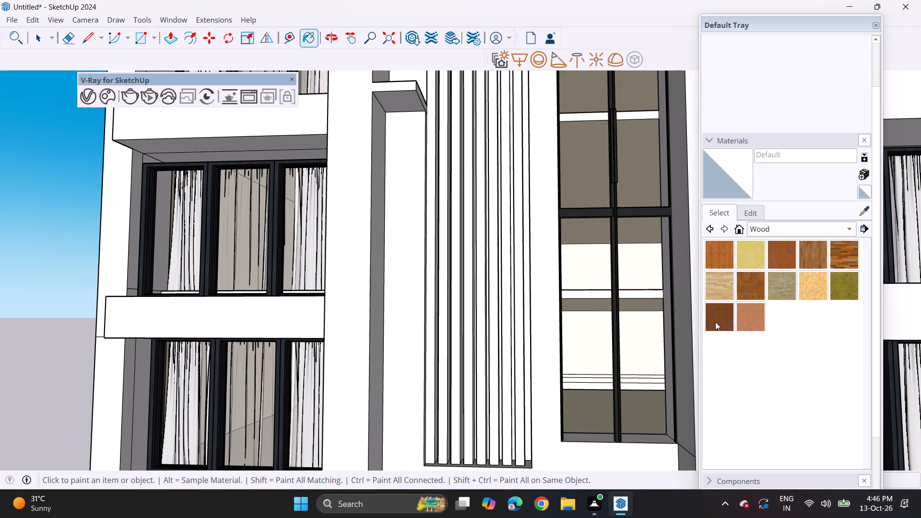
click(715, 322)
click(471, 415)
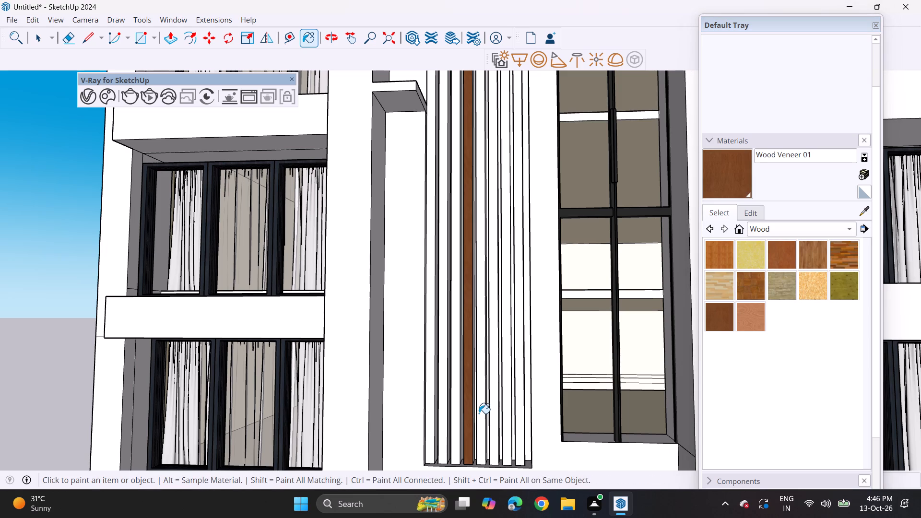
click(479, 413)
click(491, 404)
click(502, 400)
click(517, 401)
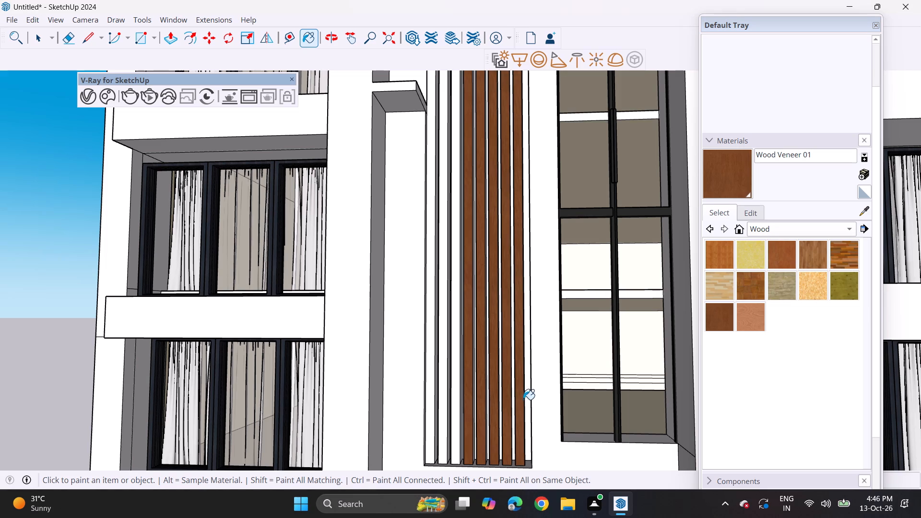
click(529, 398)
click(514, 403)
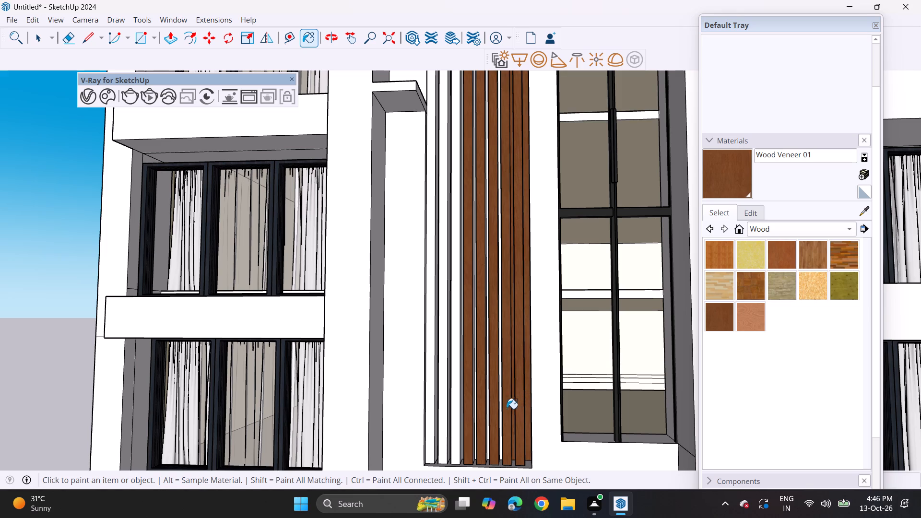
click(502, 410)
click(500, 412)
click(486, 418)
Paint the narrow side faces on one side of the veneered slats with Wood Cherry Original.
click(783, 252)
scroll(546, 384, up, 3)
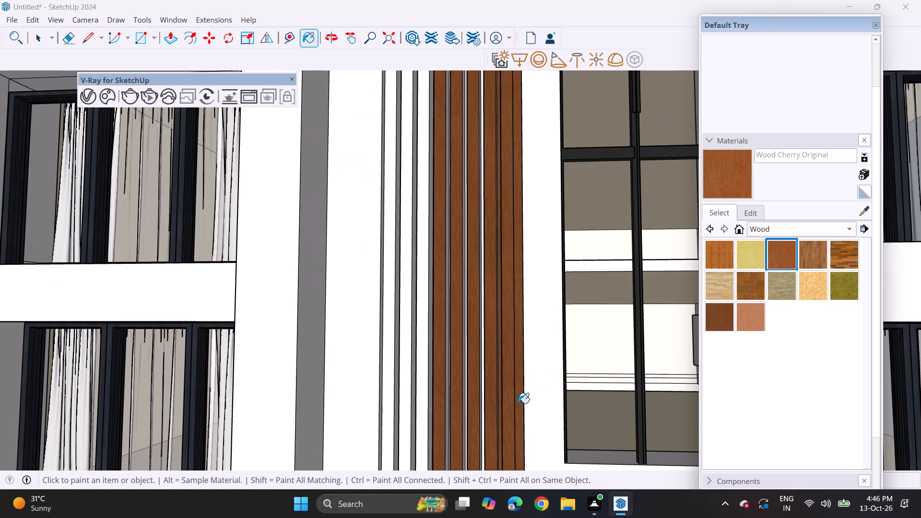
click(518, 403)
click(501, 395)
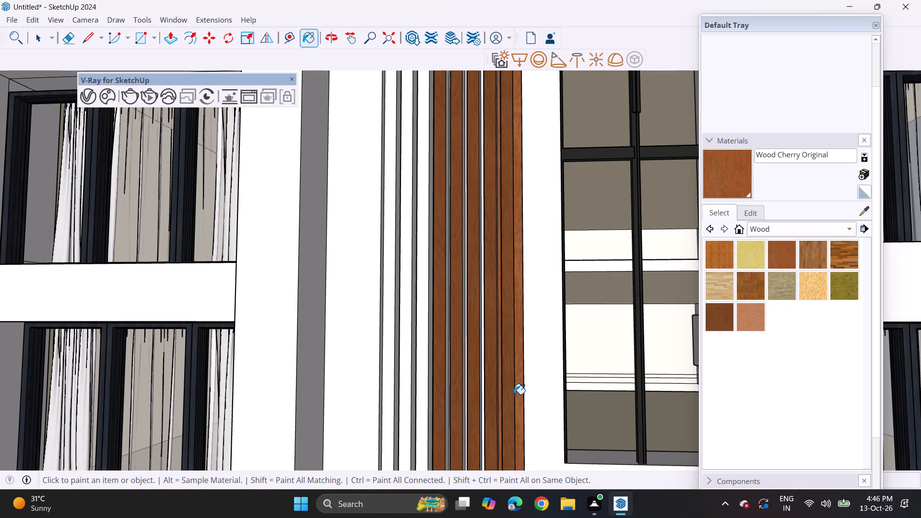
click(514, 394)
click(516, 394)
click(521, 395)
middle_drag(498, 410, 528, 412)
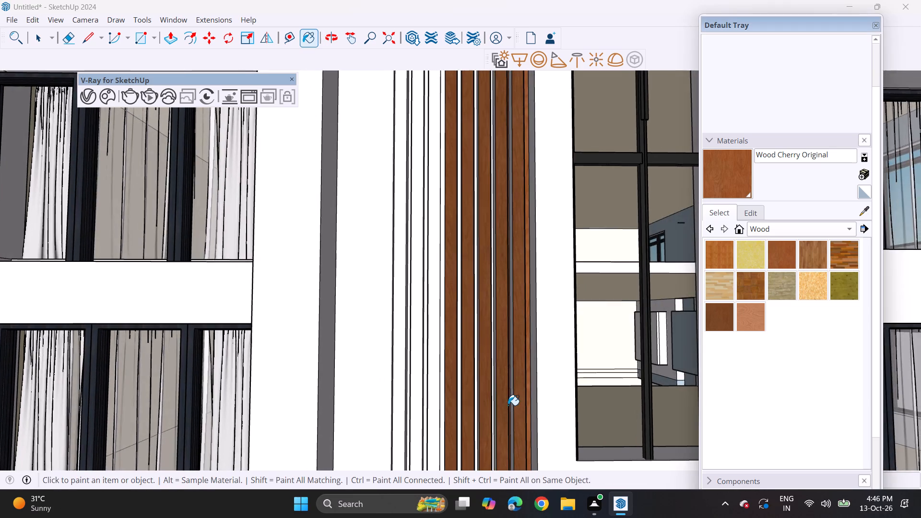
scroll(498, 401, up, 4)
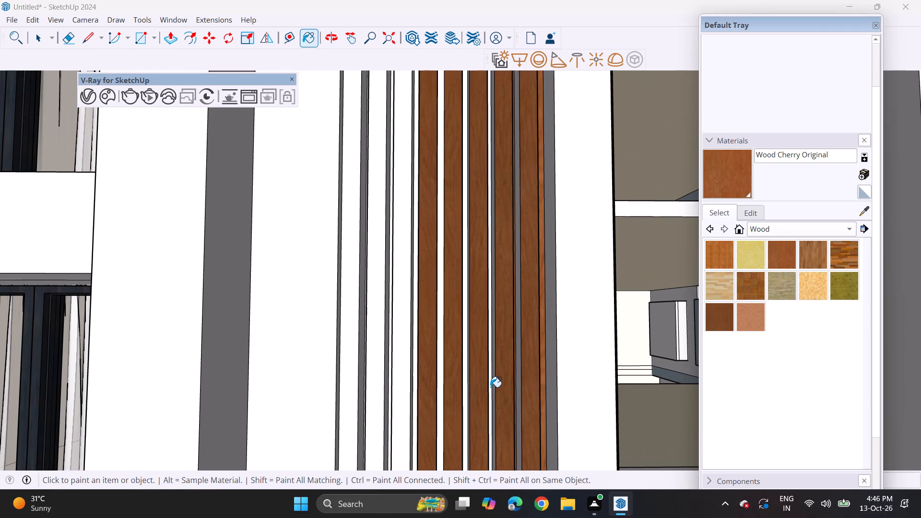
click(490, 387)
click(466, 400)
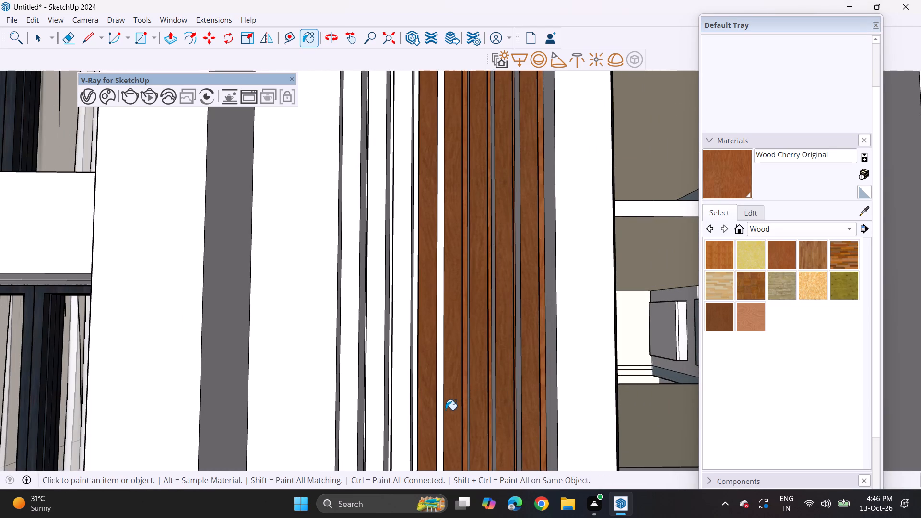
click(438, 415)
click(439, 415)
Paint the opposite narrow side faces of the veneered slats with Wood Cherry Original, including the outermost one beside the window wall.
middle_drag(561, 395, 502, 393)
scroll(502, 393, down, 3)
scroll(493, 393, up, 4)
scroll(443, 405, up, 4)
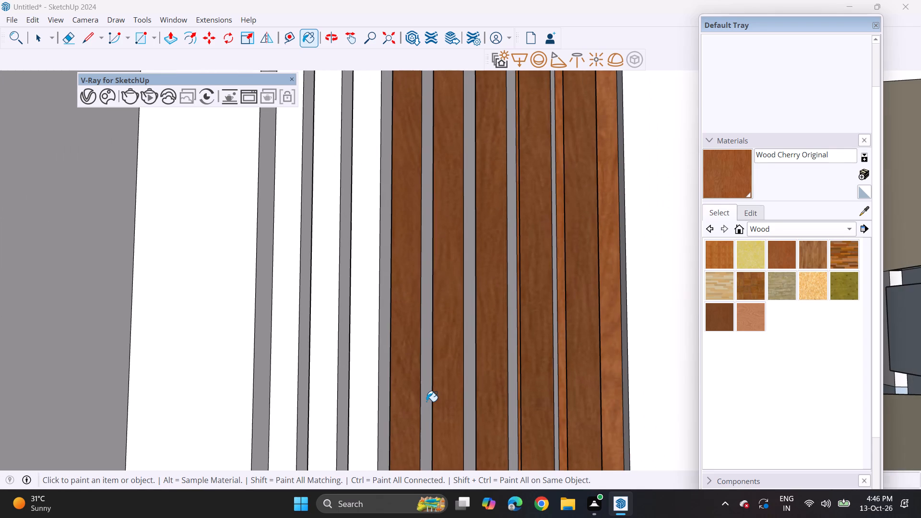
click(426, 401)
click(474, 397)
click(514, 392)
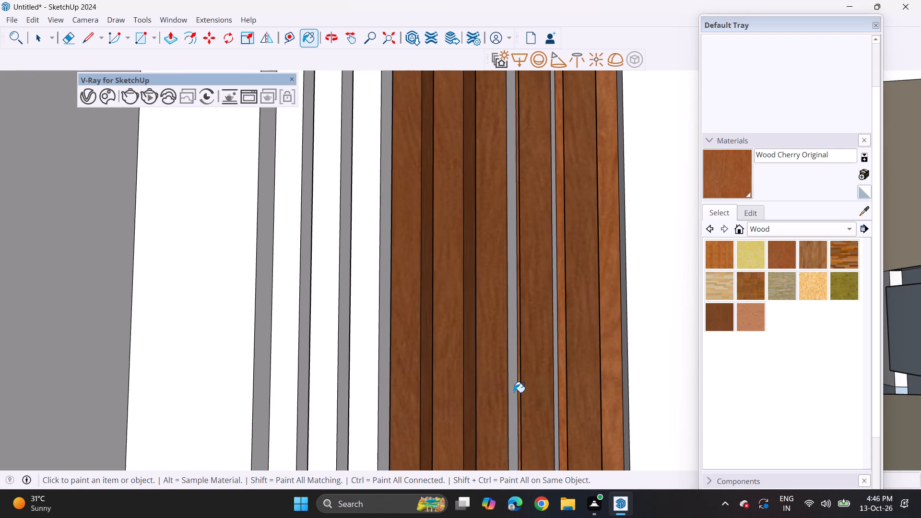
middle_drag(554, 401, 506, 406)
click(523, 403)
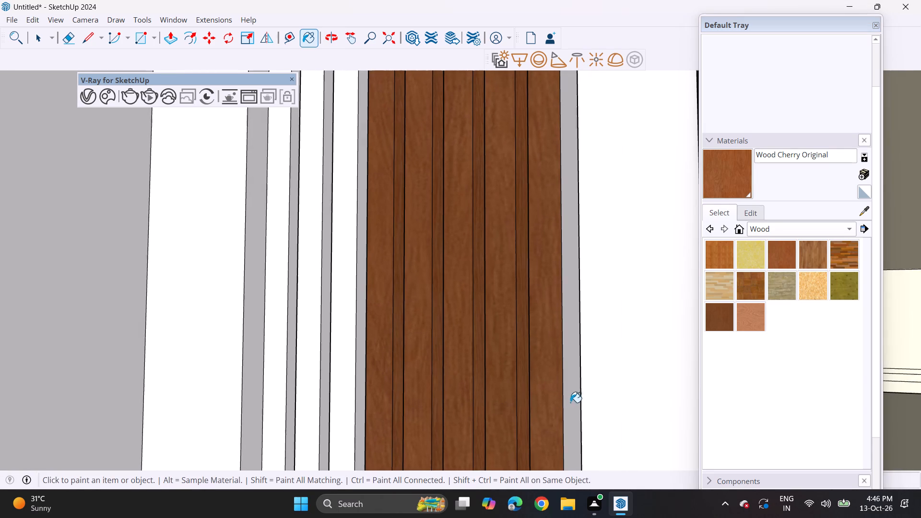
click(574, 401)
Darken the Wood Cherry Original material's color to a very dark brown.
click(747, 213)
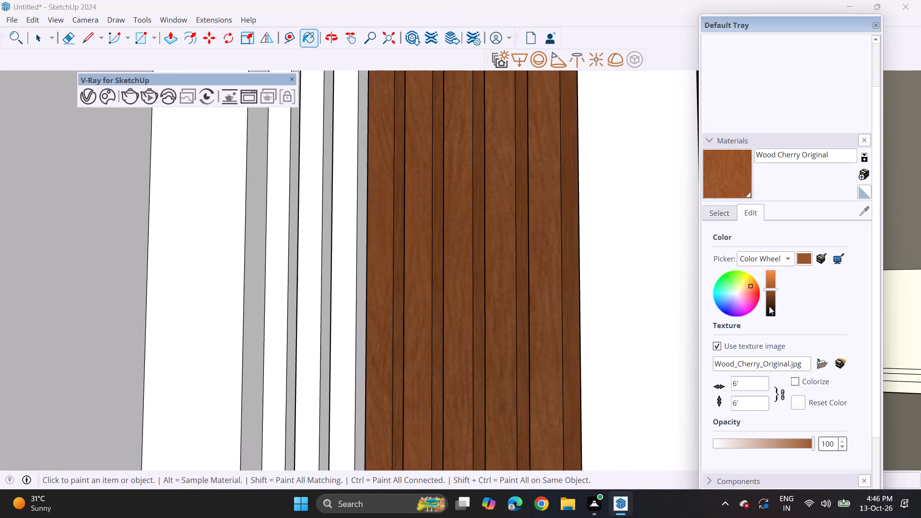
click(769, 306)
click(769, 302)
scroll(767, 297, down, 3)
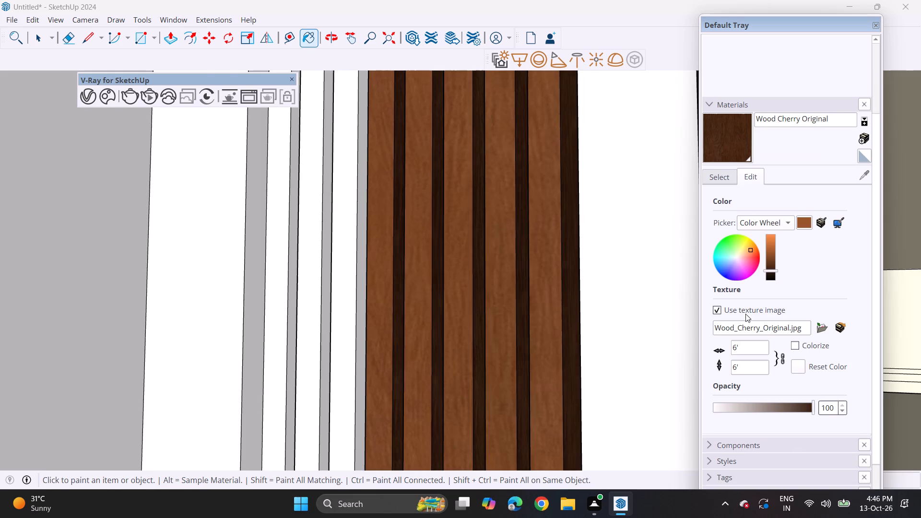
Paint the three remaining white slats and the narrow side faces between them with Wood OSB.
scroll(745, 314, down, 7)
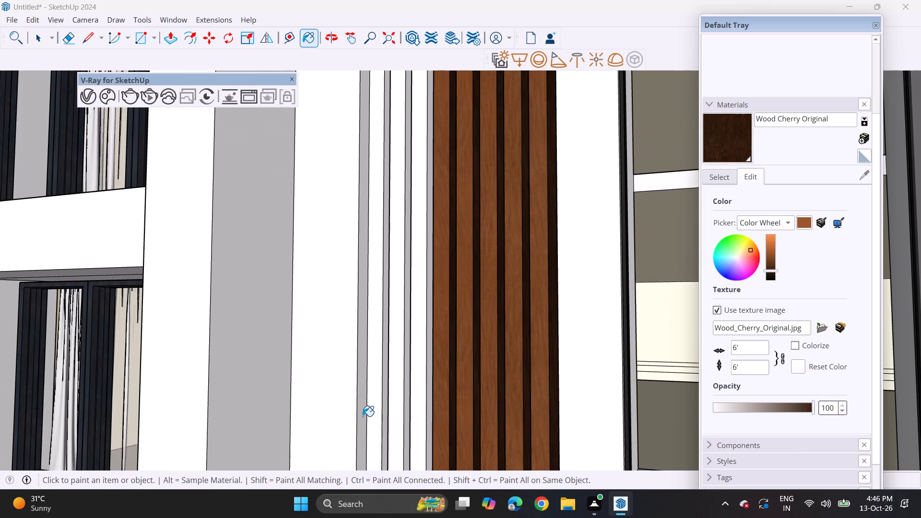
click(730, 181)
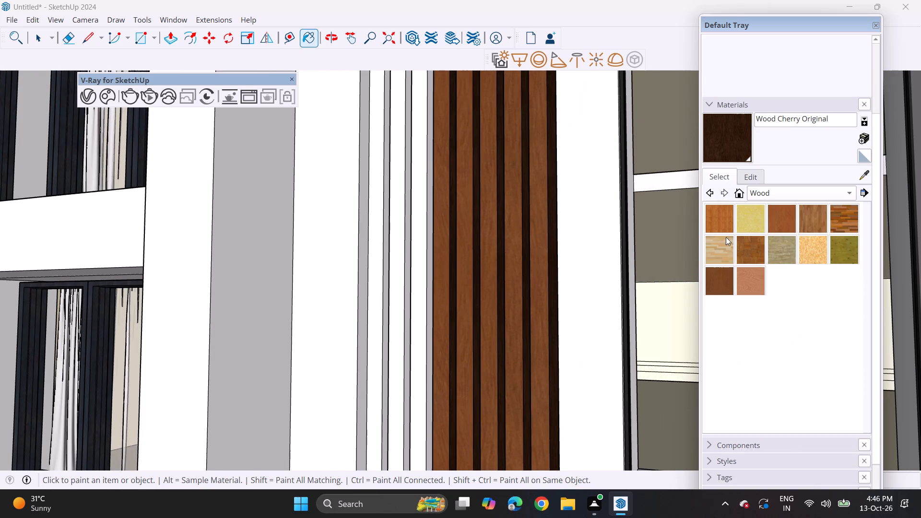
click(817, 246)
click(386, 326)
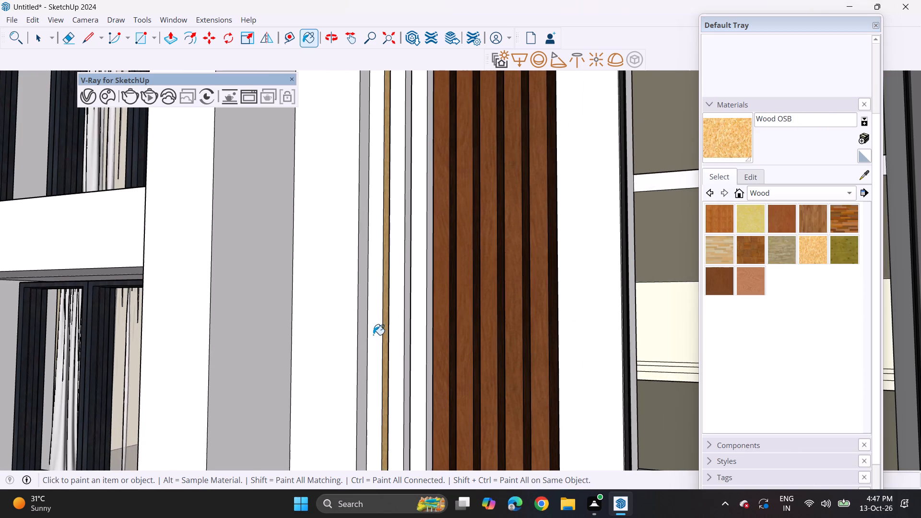
click(373, 335)
drag(398, 335, 403, 336)
click(416, 335)
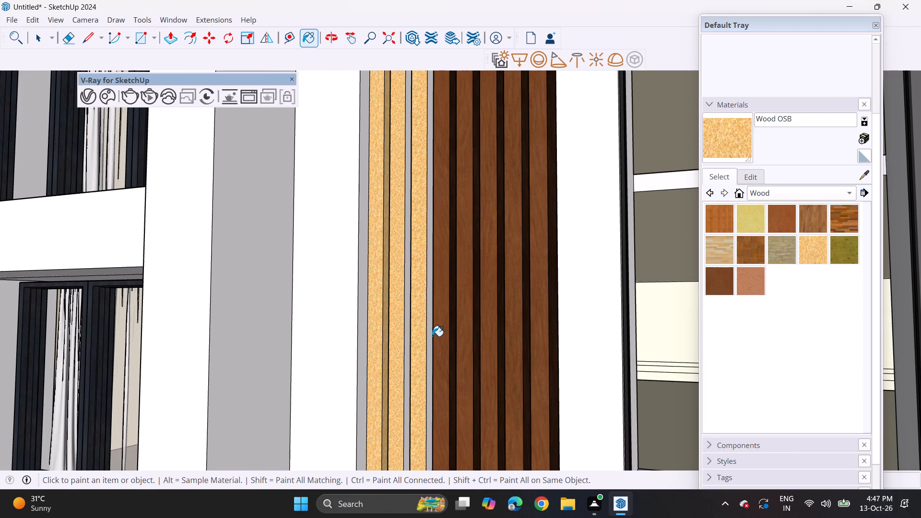
click(432, 336)
click(406, 353)
scroll(394, 371, down, 7)
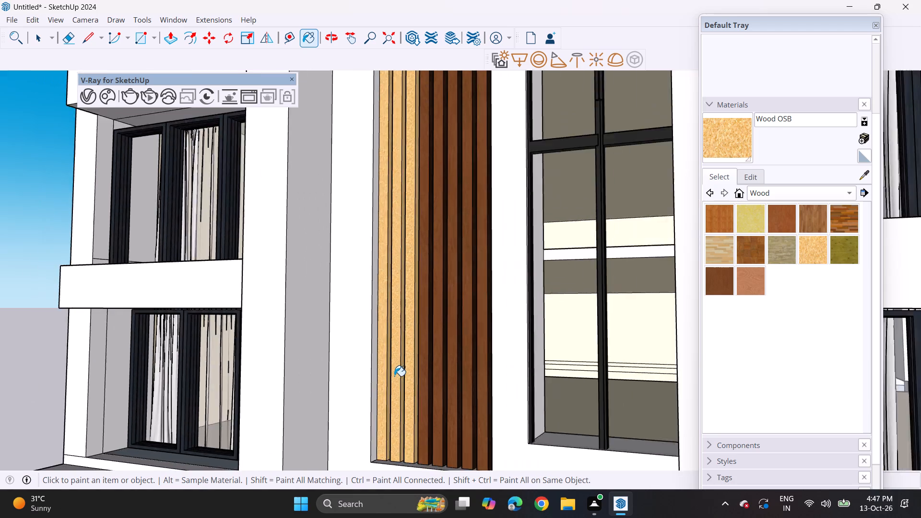
scroll(394, 376, down, 14)
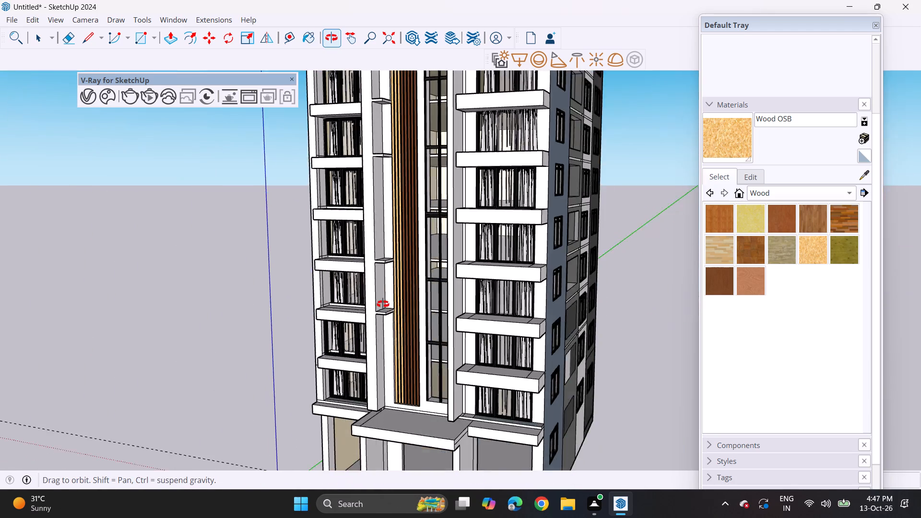
Paint the first four slats in the rooftop opening and their narrow side faces with Wood OSB.
shift+middle_drag(416, 189, 427, 279)
scroll(406, 183, up, 11)
click(408, 216)
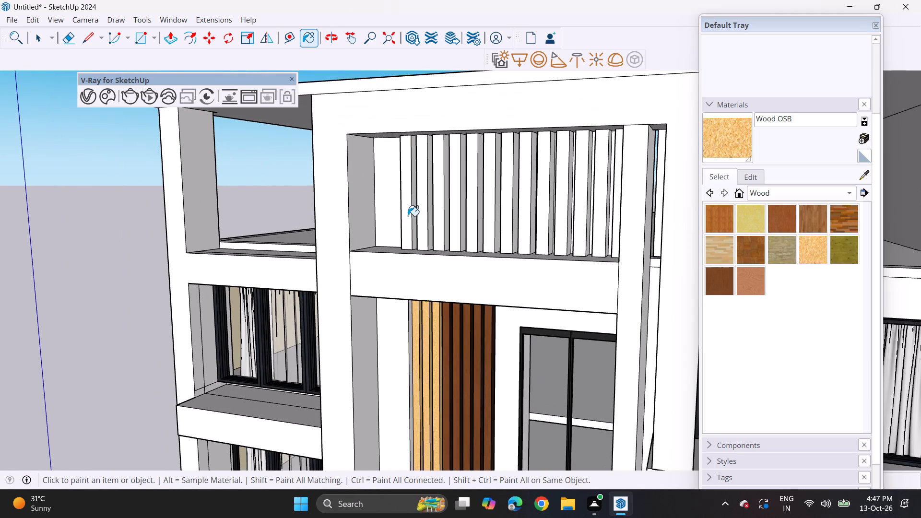
click(412, 224)
click(414, 219)
drag(421, 217, 424, 223)
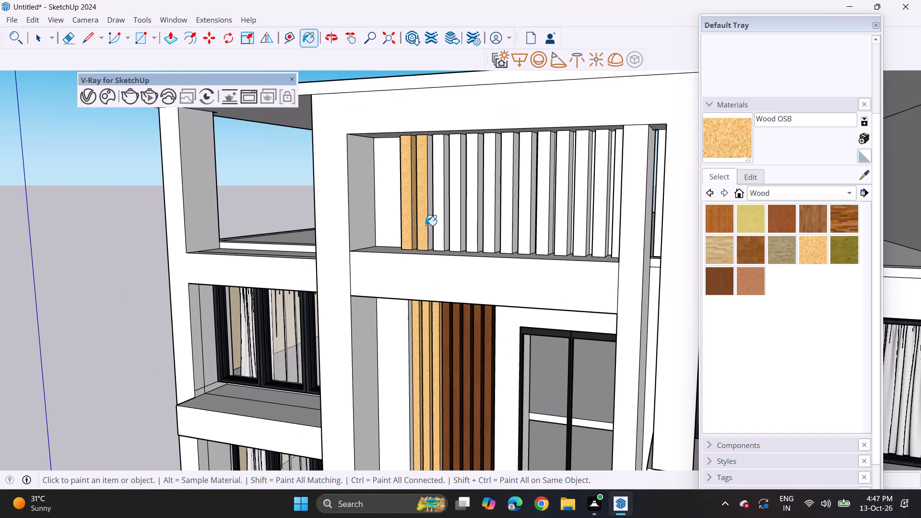
click(428, 223)
click(440, 222)
click(448, 230)
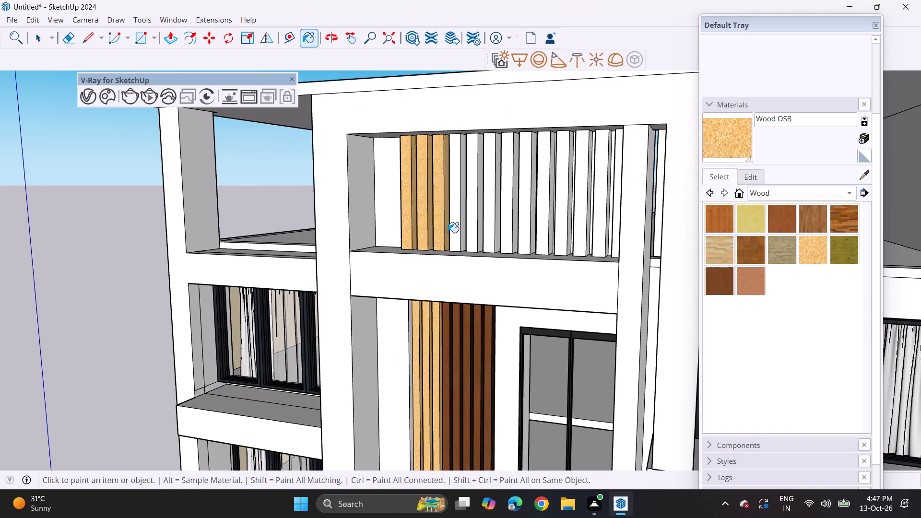
click(456, 229)
click(464, 238)
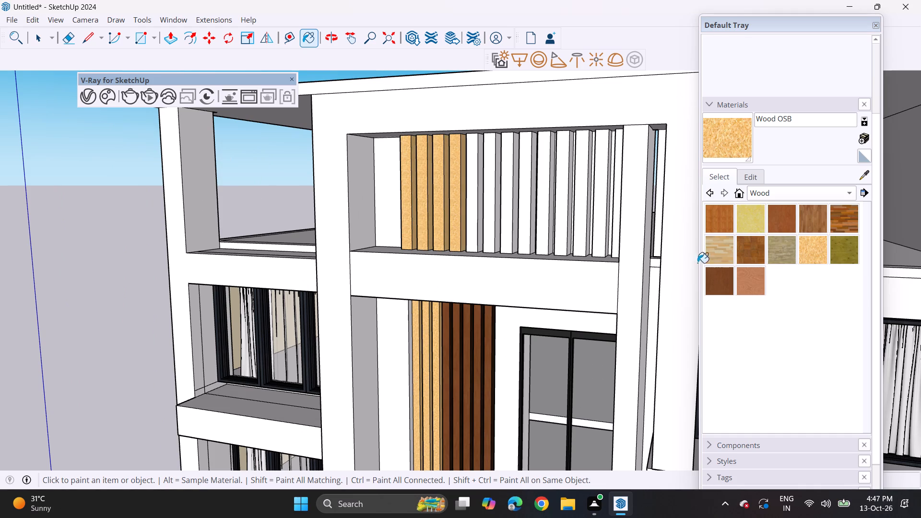
Paint the next five slats in the rooftop opening and the narrow side faces between them with Wood Veneer 01.
click(720, 289)
drag(472, 226, 476, 225)
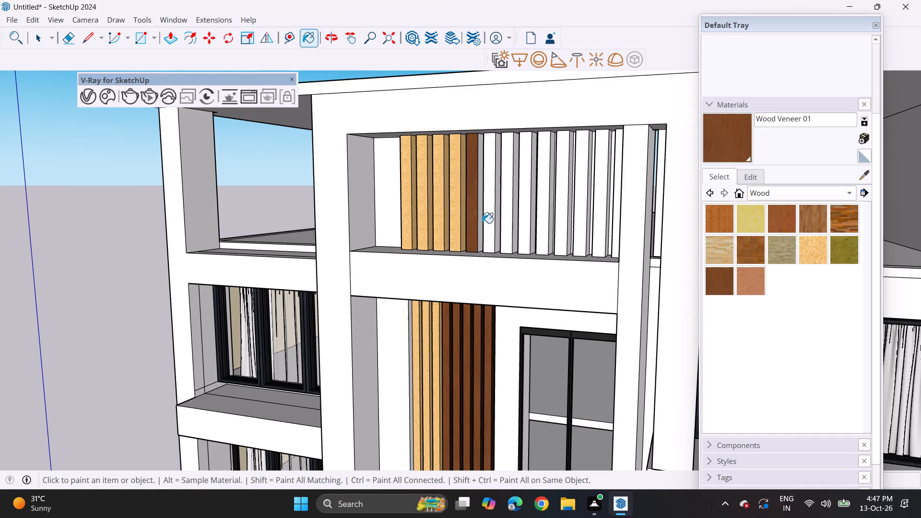
click(482, 220)
click(486, 221)
click(499, 219)
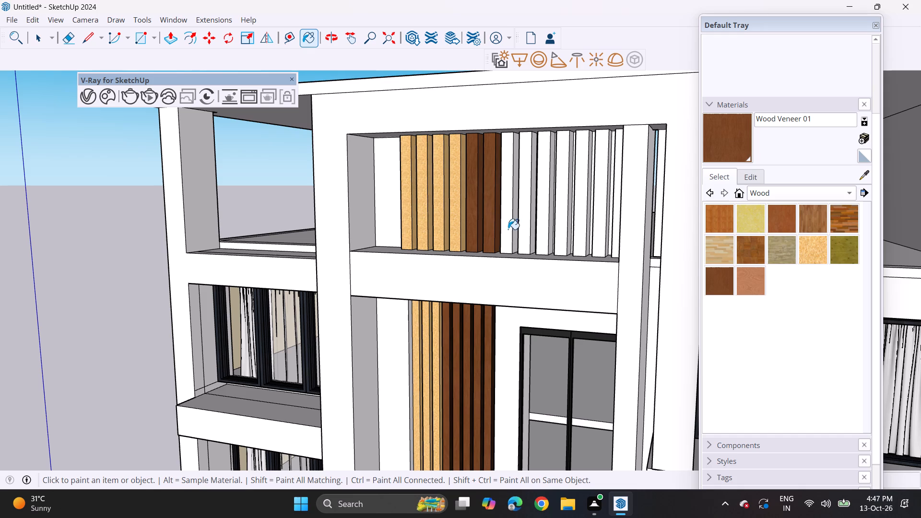
click(505, 229)
click(515, 227)
drag(524, 221, 529, 224)
click(533, 224)
click(544, 221)
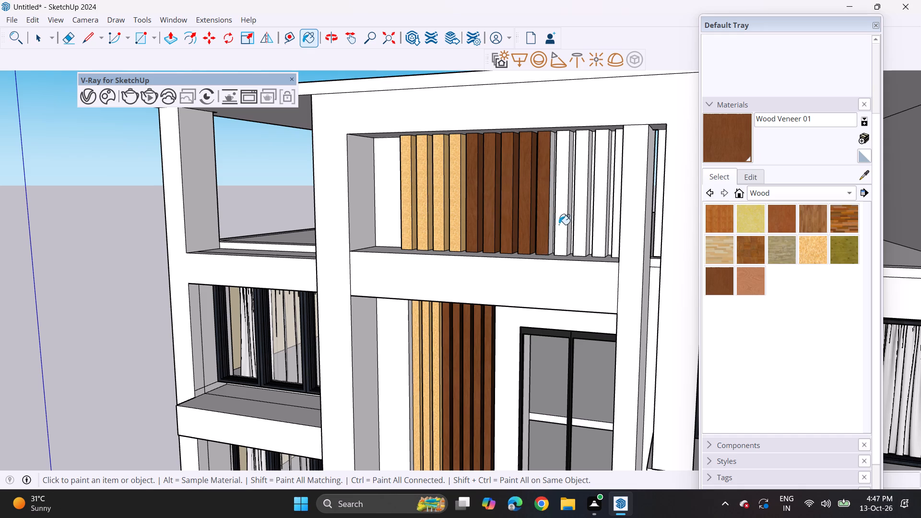
Paint the remaining white slats in the rooftop opening and their narrow side faces with Wood Veneer 01.
click(551, 227)
click(561, 224)
click(569, 226)
drag(577, 224, 582, 226)
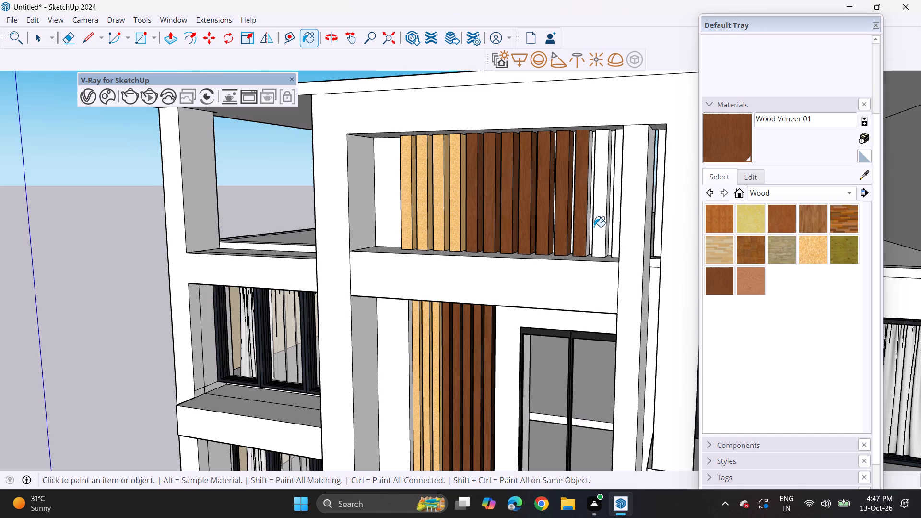
click(589, 230)
click(598, 225)
click(588, 236)
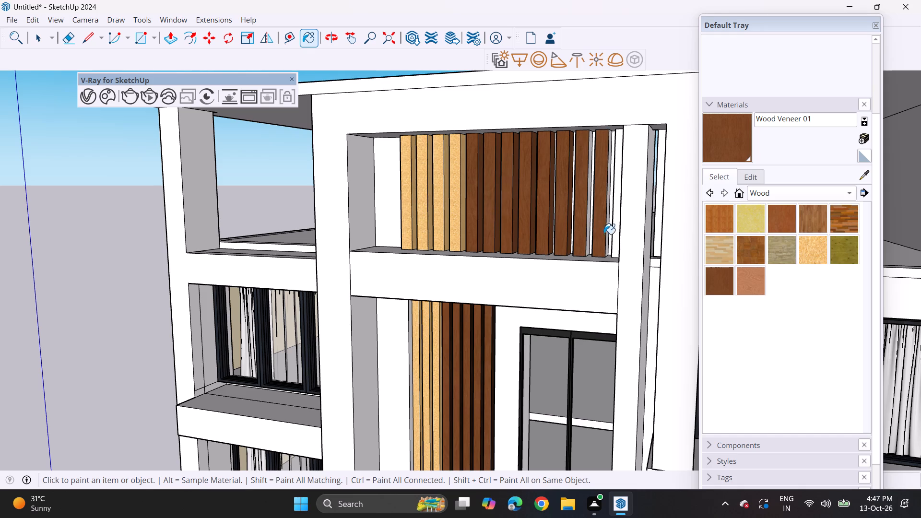
click(587, 238)
click(590, 229)
drag(614, 222, 614, 226)
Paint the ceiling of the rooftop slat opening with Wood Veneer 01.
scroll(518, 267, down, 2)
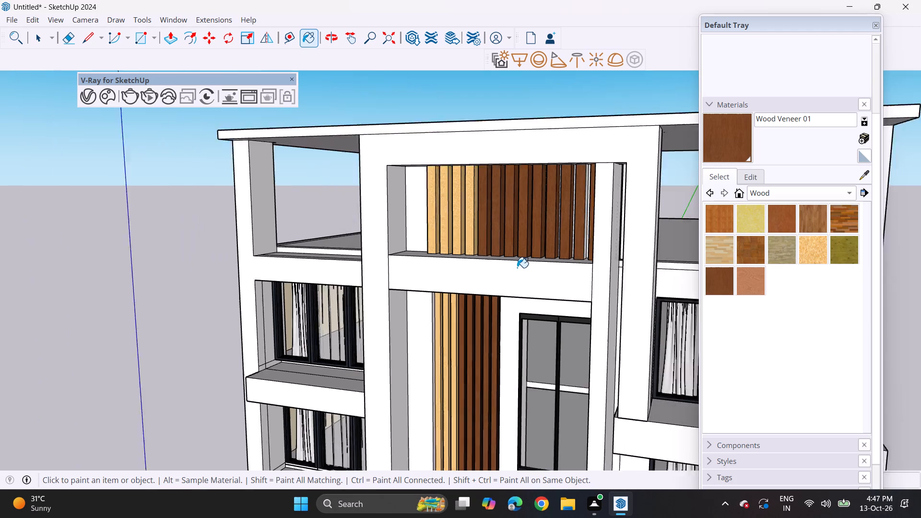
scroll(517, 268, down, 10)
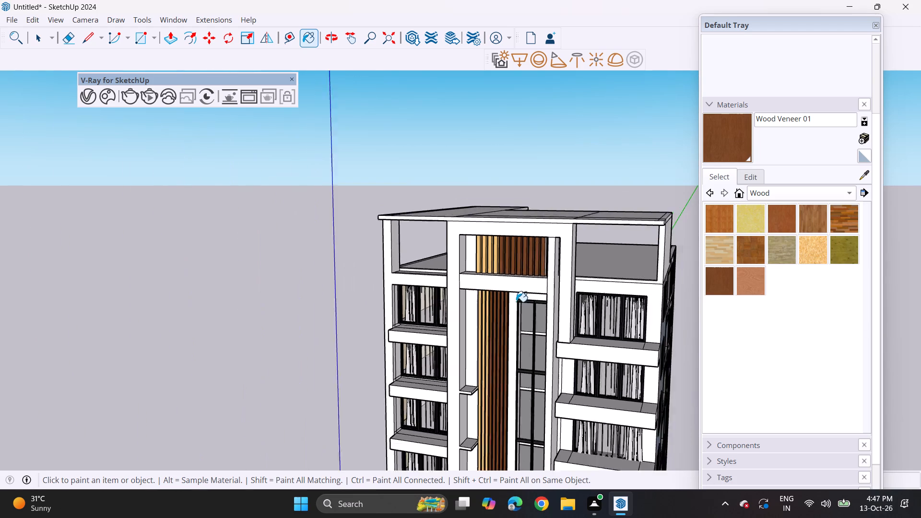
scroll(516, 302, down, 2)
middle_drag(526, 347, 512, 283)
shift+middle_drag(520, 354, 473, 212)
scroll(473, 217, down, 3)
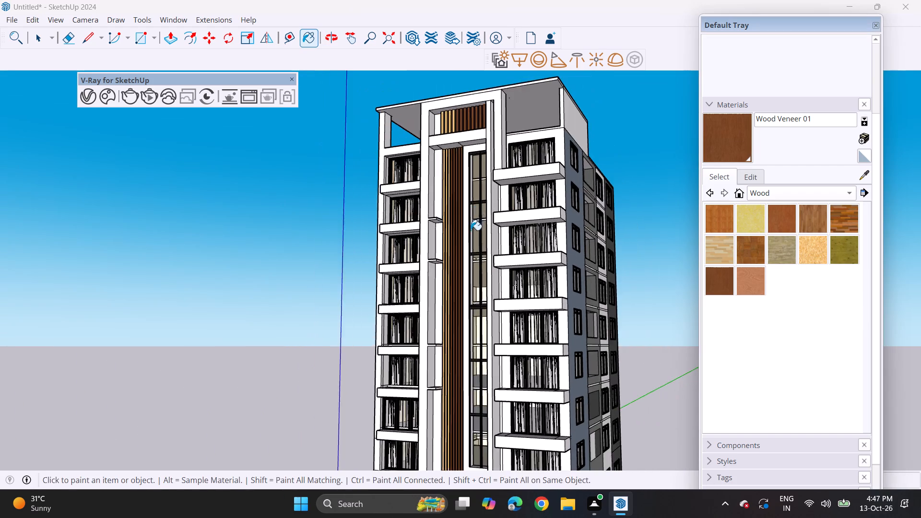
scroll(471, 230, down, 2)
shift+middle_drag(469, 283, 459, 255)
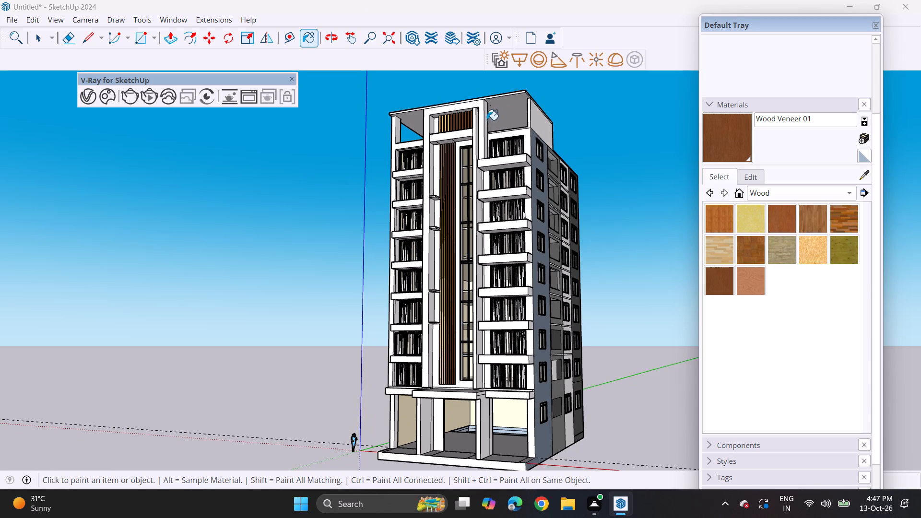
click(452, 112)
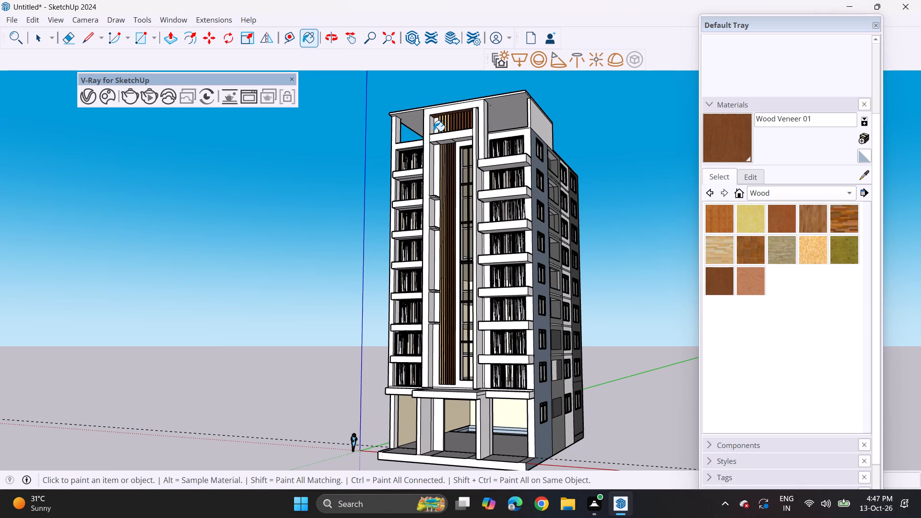
Paint the ceiling and the inner side wall of the rooftop slat opening with Wood Bamboo.
click(712, 208)
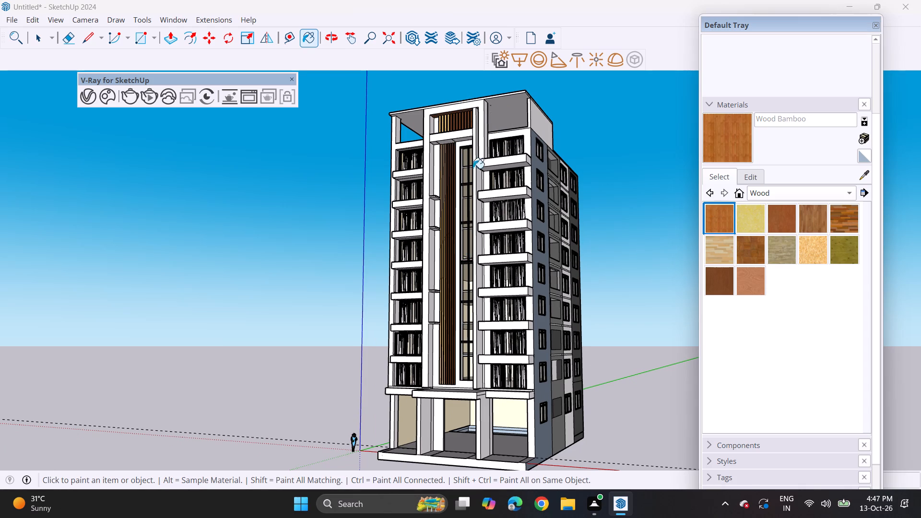
scroll(411, 129, up, 4)
scroll(497, 132, up, 8)
click(411, 92)
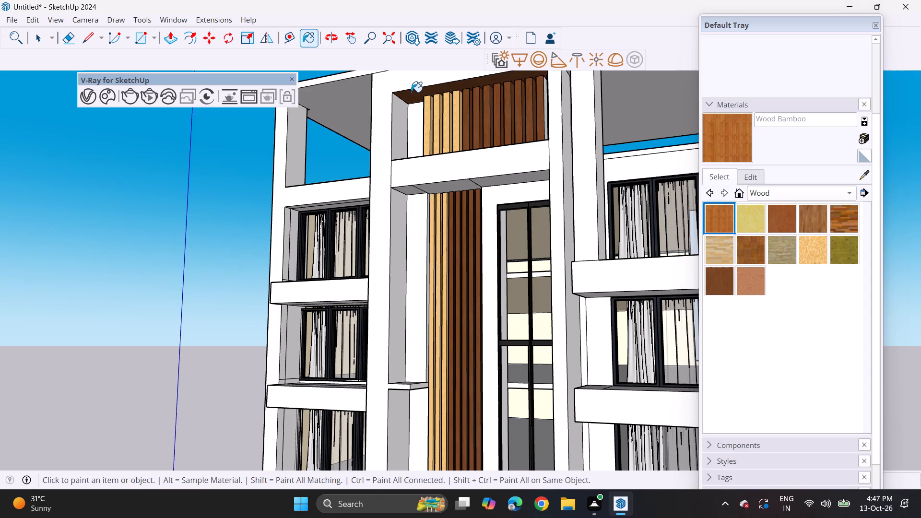
click(401, 107)
Brighten the Wood Bamboo material's color slightly.
click(748, 180)
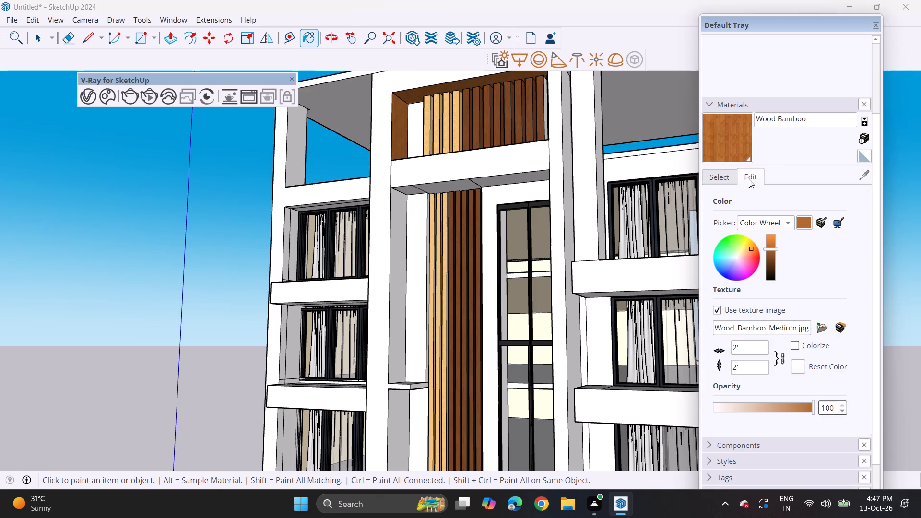
drag(771, 249, 772, 243)
Paint the underside faces of the first two balconies above the ground-floor slab in the facade's left stack with Wood Bamboo.
scroll(316, 213, down, 10)
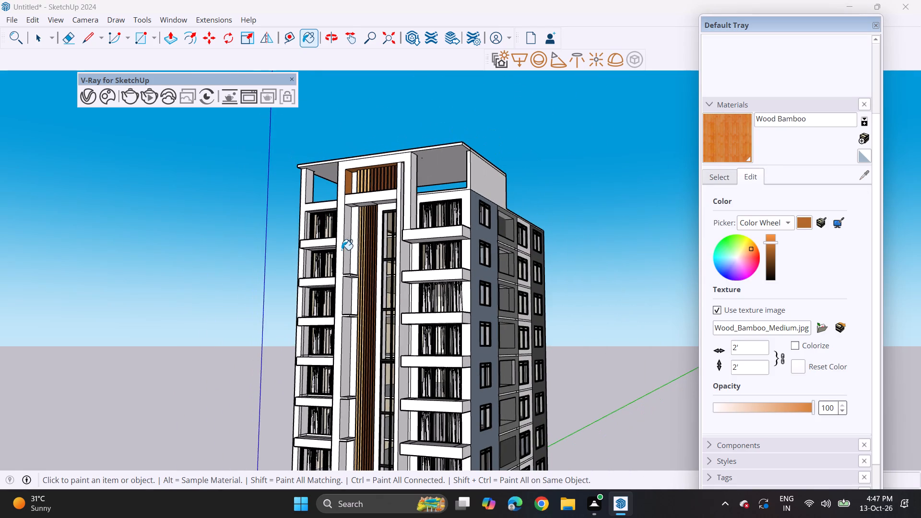
scroll(358, 171, up, 8)
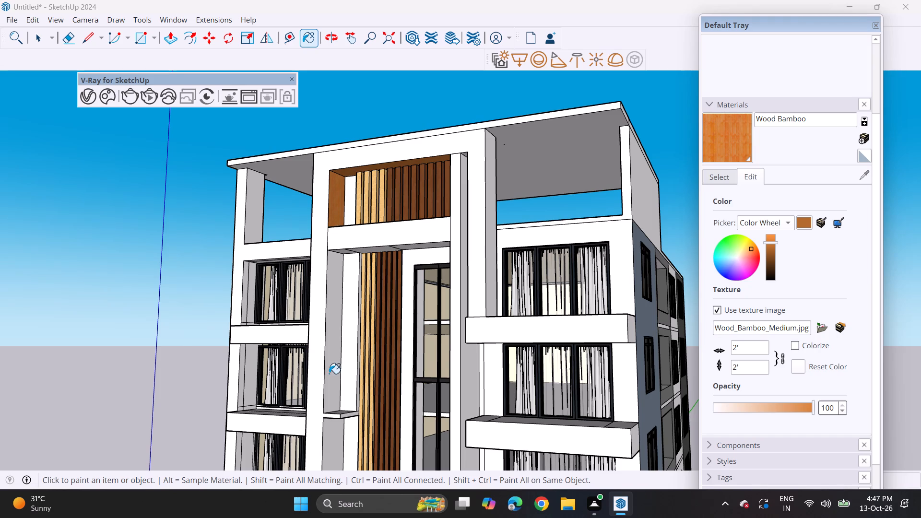
scroll(329, 374, down, 3)
shift+middle_drag(303, 389, 367, 147)
shift+middle_drag(342, 377, 357, 304)
shift+scroll(354, 320, up, 1)
shift+middle_drag(357, 304, 393, 122)
middle_drag(394, 233, 404, 114)
scroll(404, 114, up, 1)
scroll(414, 199, up, 4)
click(404, 233)
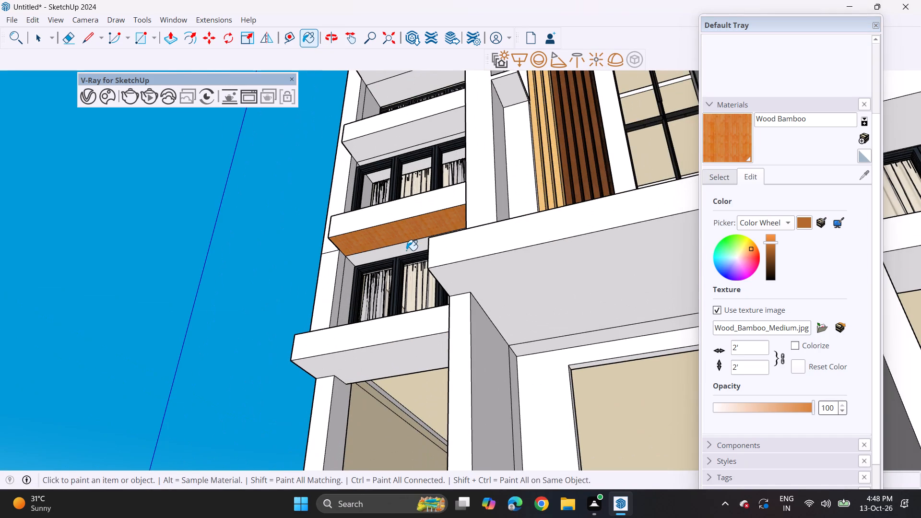
click(406, 250)
drag(414, 125, 415, 131)
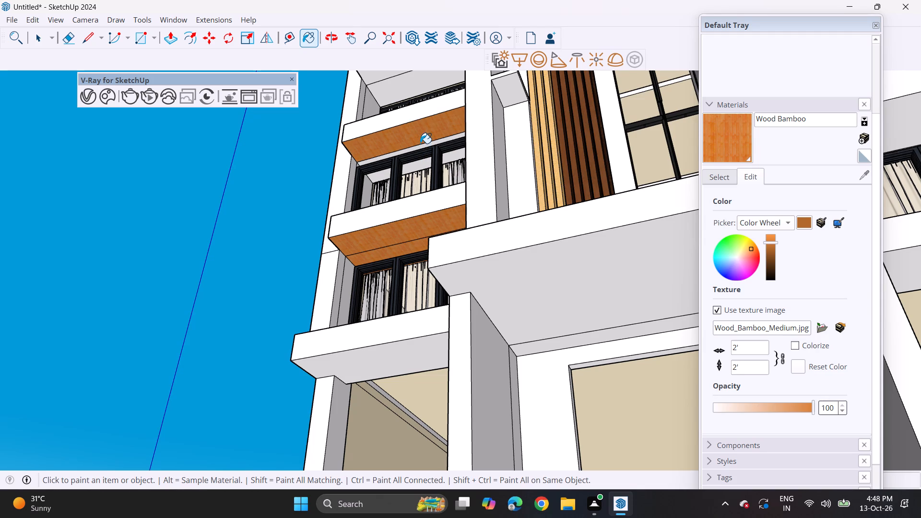
click(420, 143)
click(420, 147)
Paint the underside faces of the next three balconies up the left stack with Wood Bamboo.
shift+middle_drag(410, 89, 349, 275)
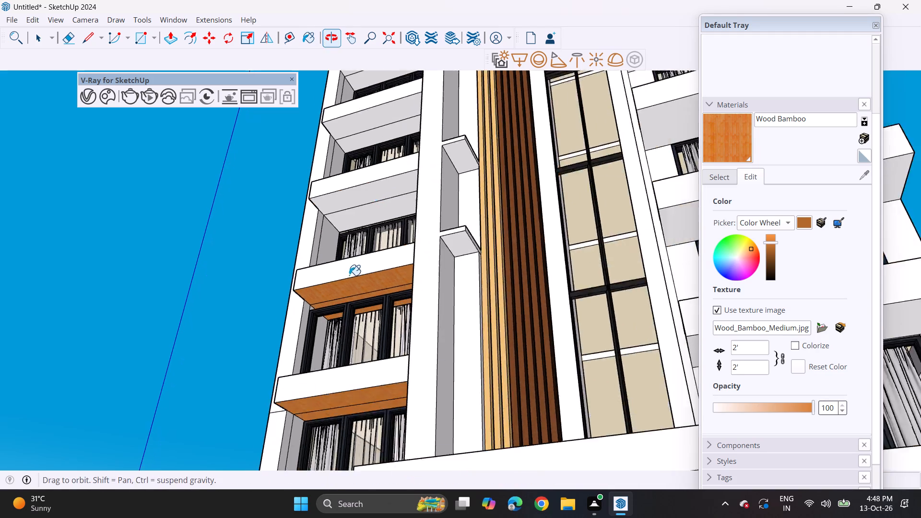
scroll(362, 239, up, 3)
click(366, 257)
click(371, 274)
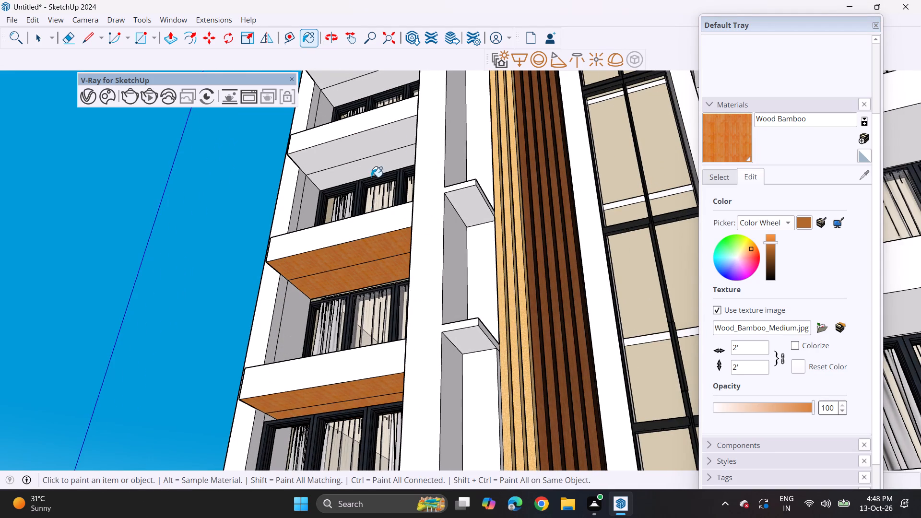
click(371, 144)
click(374, 170)
shift+middle_drag(370, 116, 331, 322)
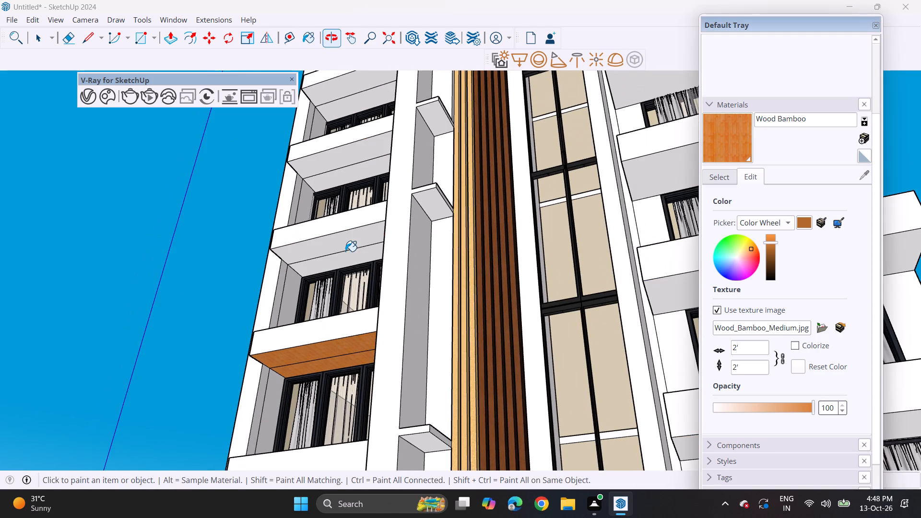
click(345, 251)
drag(345, 242, 347, 247)
click(348, 256)
Paint the undersides of the left stack's remaining upper balconies and the soffit above its top window with Wood Bamboo.
shift+middle_drag(347, 204, 352, 266)
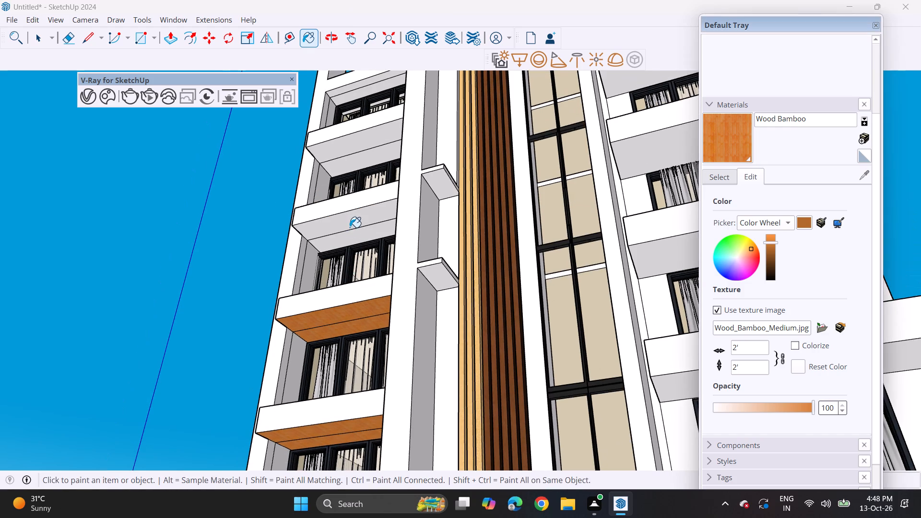
click(350, 227)
click(352, 235)
shift+middle_drag(354, 204, 351, 291)
drag(363, 223, 367, 235)
click(367, 232)
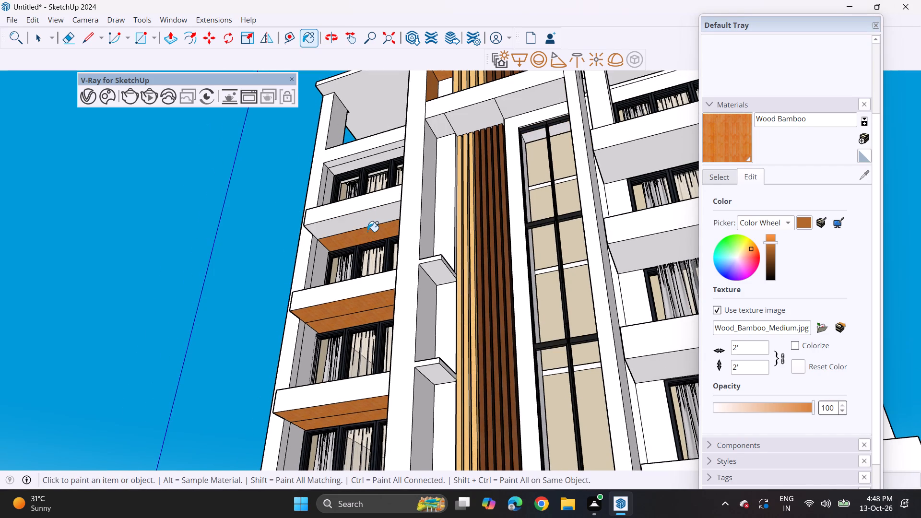
click(367, 223)
shift+middle_drag(370, 196, 364, 280)
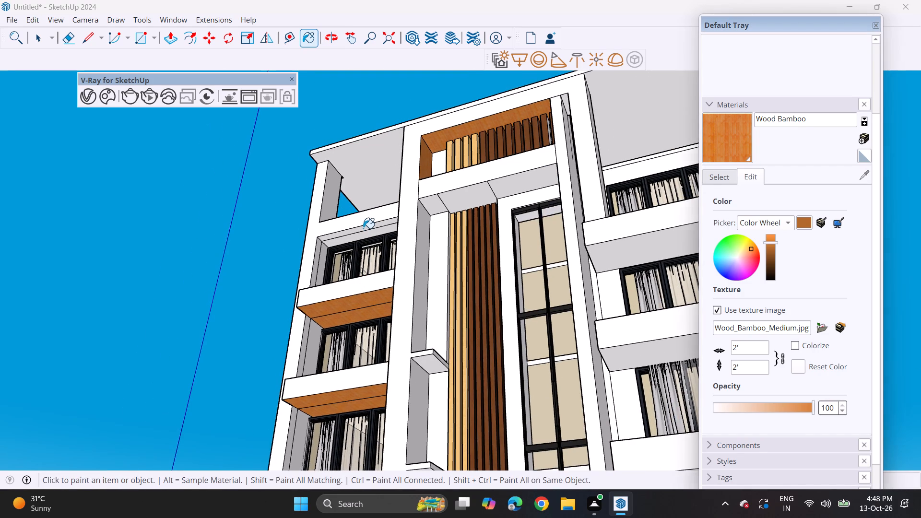
click(363, 228)
click(363, 236)
Paint the undersides of the top three balconies in the facade's right stack with Wood Bamboo.
shift+middle_drag(364, 236, 224, 215)
middle_drag(192, 218, 194, 248)
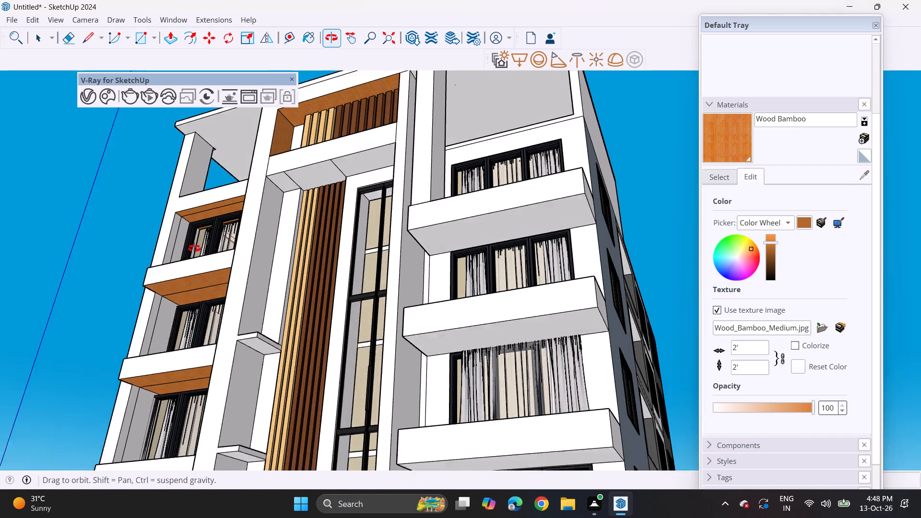
middle_drag(194, 248, 170, 306)
middle_drag(322, 323, 305, 227)
click(459, 194)
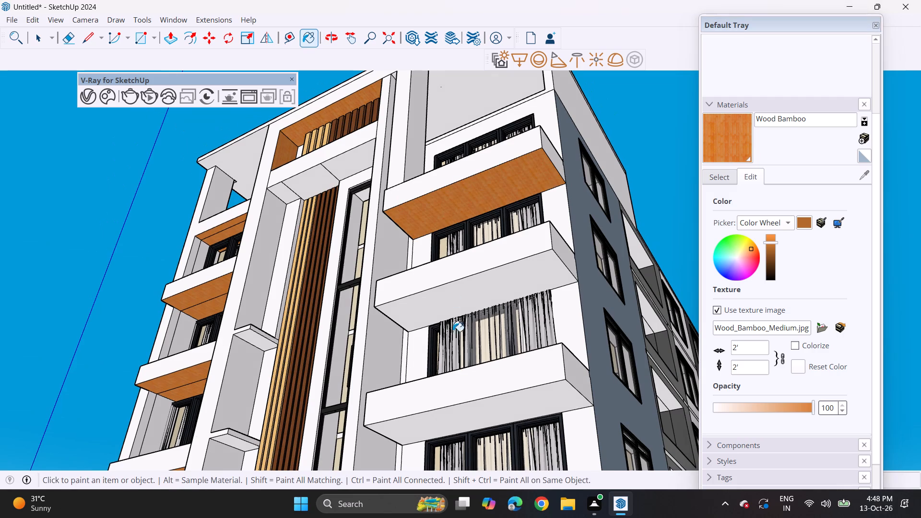
drag(460, 289, 462, 299)
shift+middle_drag(459, 355, 395, 176)
click(397, 197)
Paint the undersides of the right stack's remaining five balconies, down to the slab above the ground floor, with Wood Bamboo.
scroll(403, 207, down, 3)
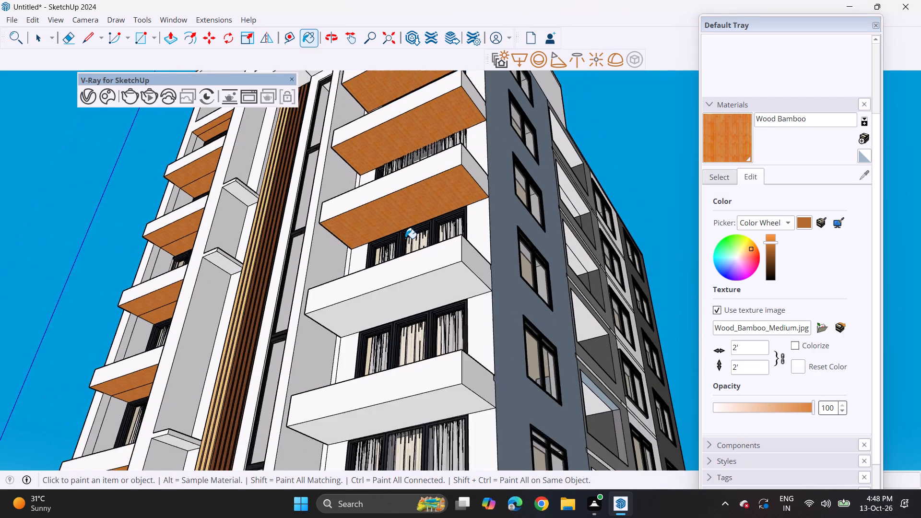
scroll(405, 238, down, 3)
click(412, 288)
click(409, 373)
scroll(411, 372, down, 3)
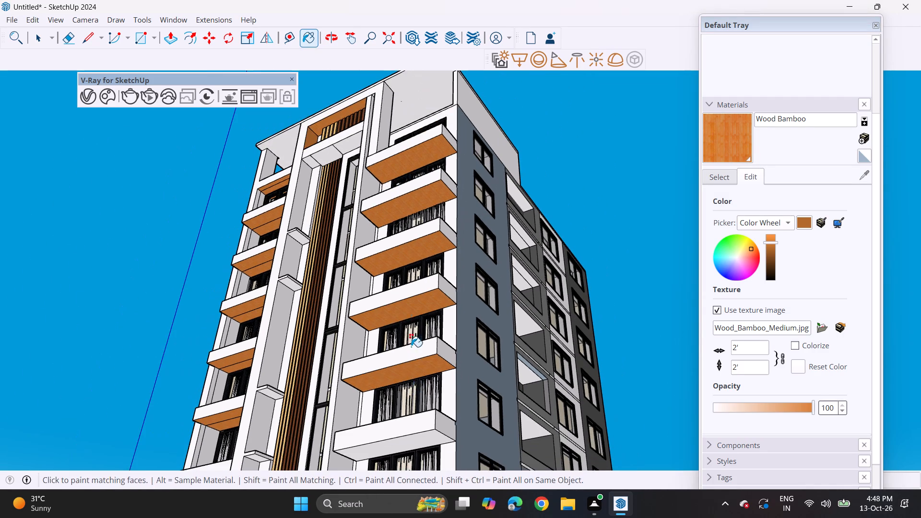
shift+middle_drag(403, 280, 396, 176)
click(407, 326)
click(403, 395)
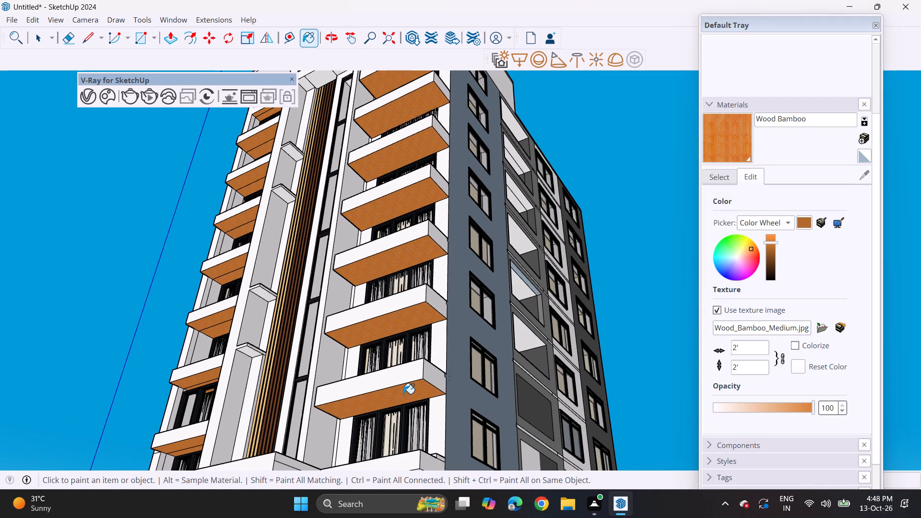
middle_drag(403, 394, 401, 248)
click(391, 334)
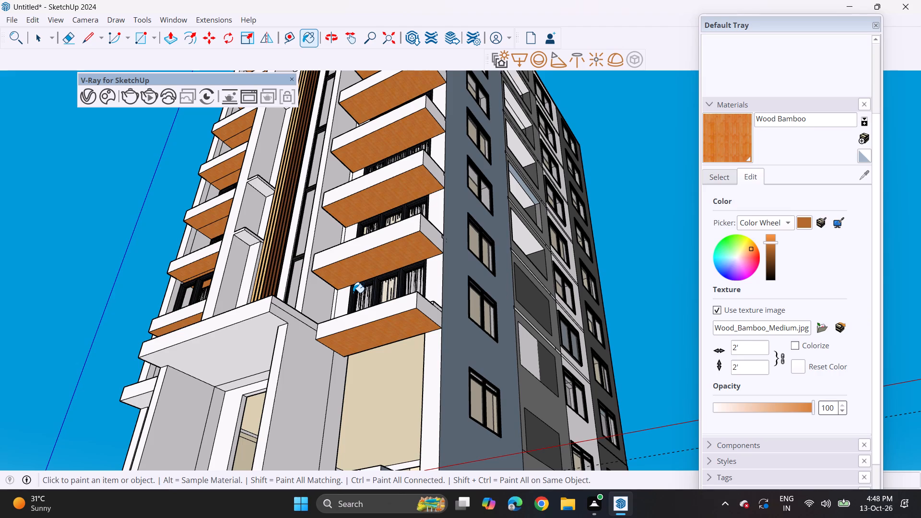
Paint the underside of the left stack's lowest slab, beside the entrance canopy, with Wood Bamboo.
click(148, 399)
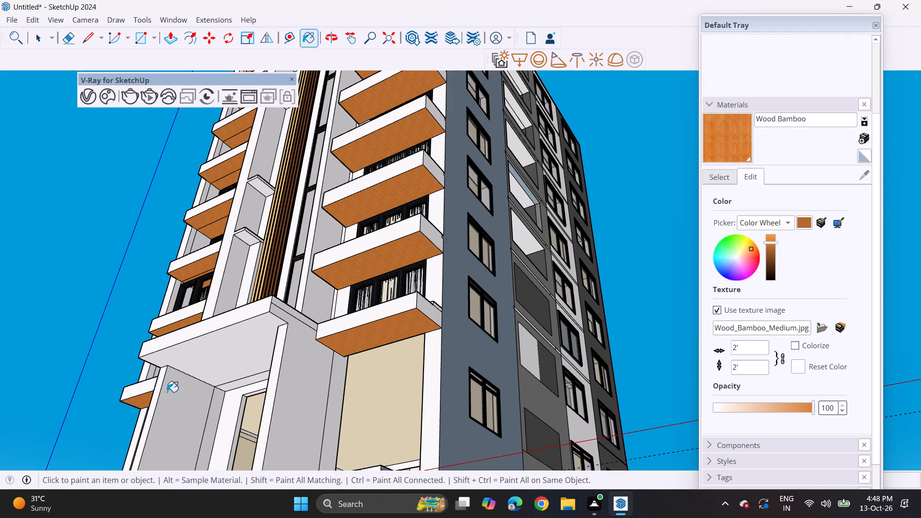
Paint the underside of the entrance canopy with Wood Bamboo.
click(234, 362)
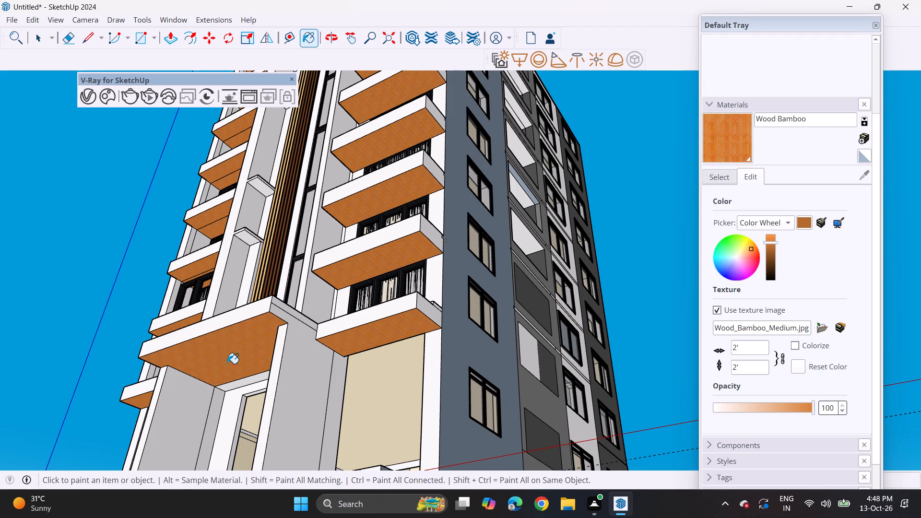
middle_drag(217, 343, 298, 357)
click(294, 364)
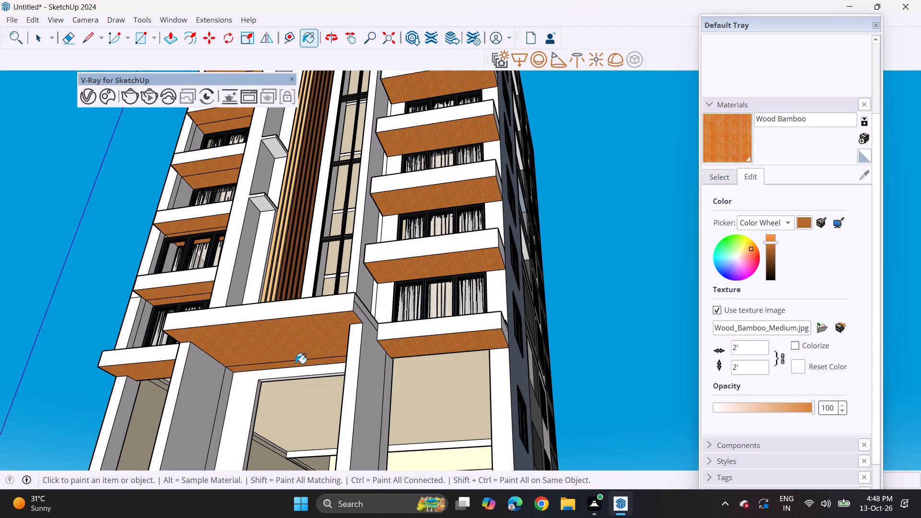
Review the whole front facade and browse the Colors material collection for a suitable wall colour.
scroll(291, 341, down, 3)
middle_drag(301, 256, 315, 330)
scroll(327, 255, down, 7)
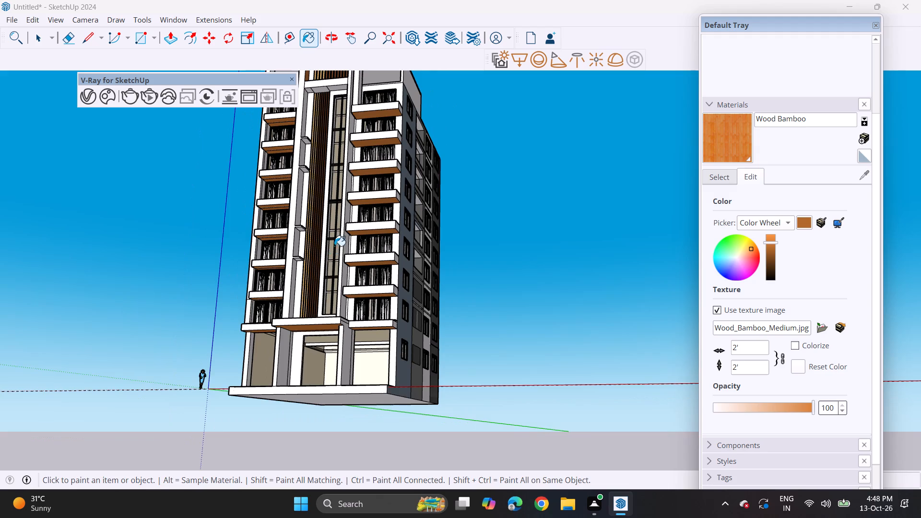
middle_drag(336, 241, 366, 315)
scroll(366, 316, down, 3)
shift+middle_drag(366, 294, 373, 321)
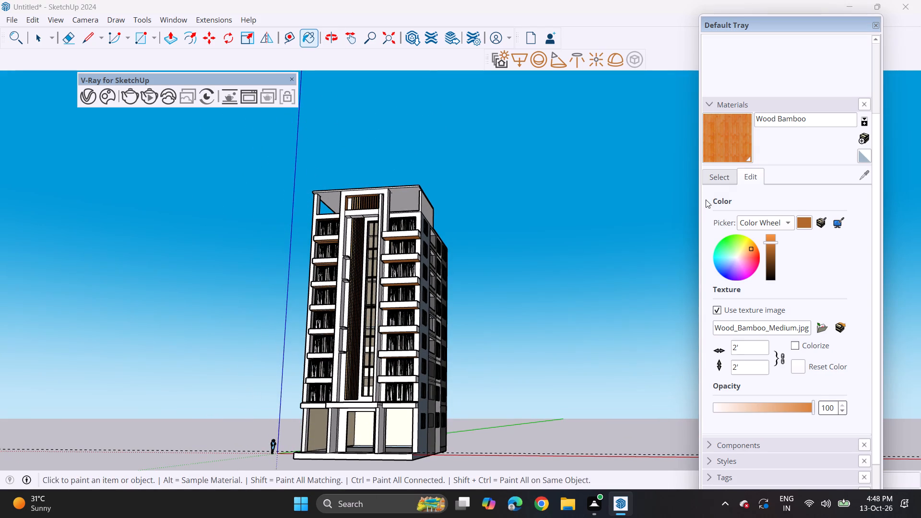
drag(710, 174, 717, 176)
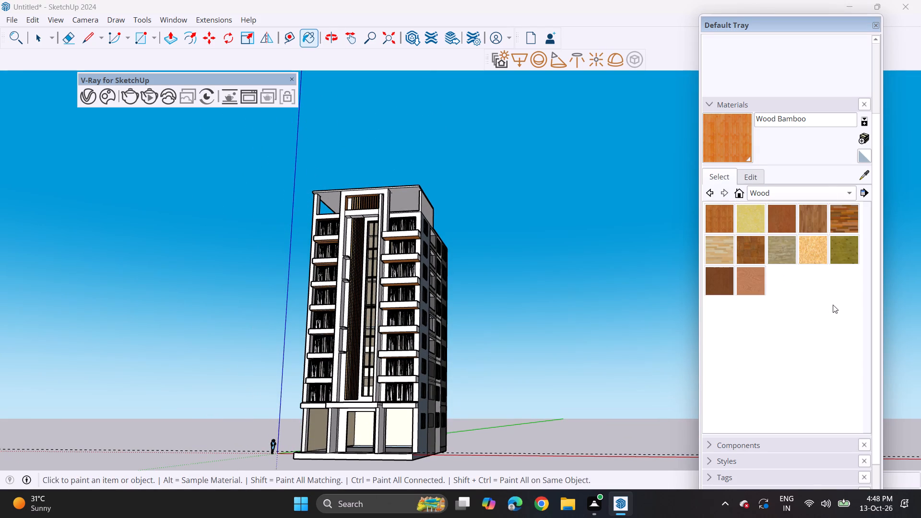
scroll(820, 211, up, 3)
click(801, 194)
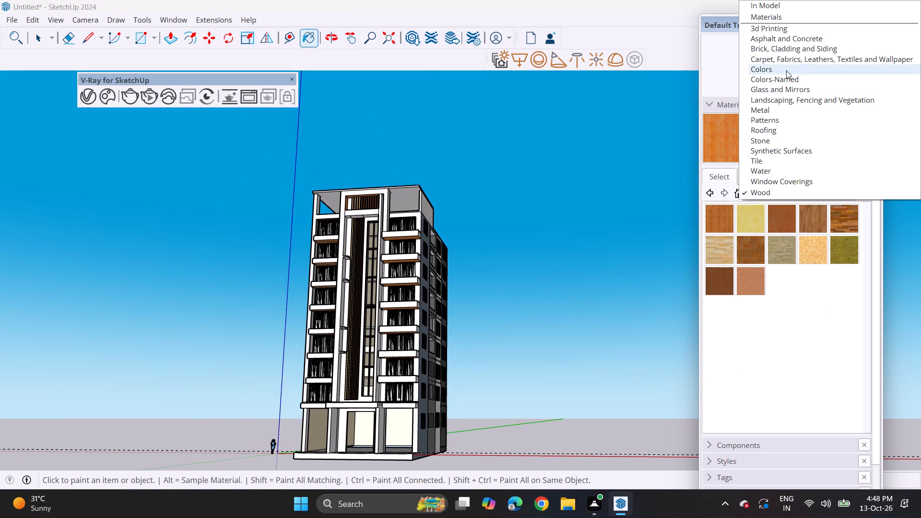
click(786, 71)
scroll(835, 245, up, 3)
scroll(837, 282, down, 3)
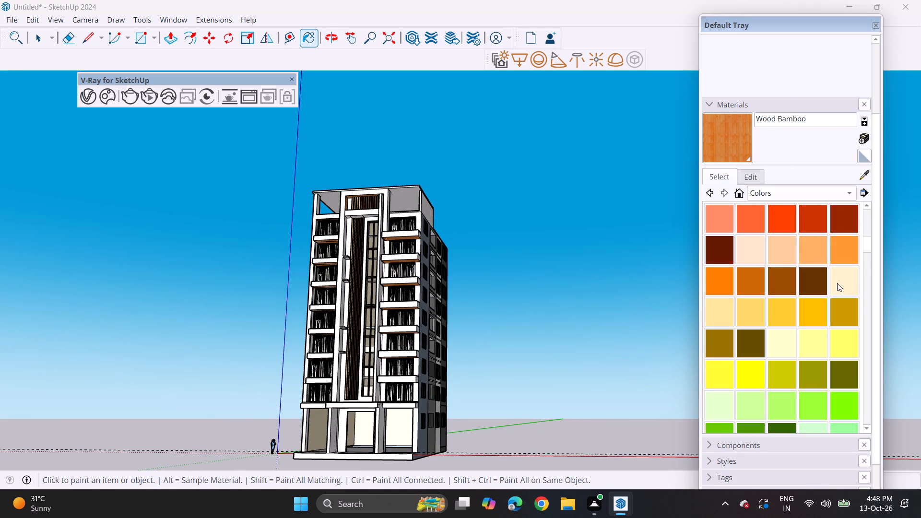
scroll(837, 289, down, 10)
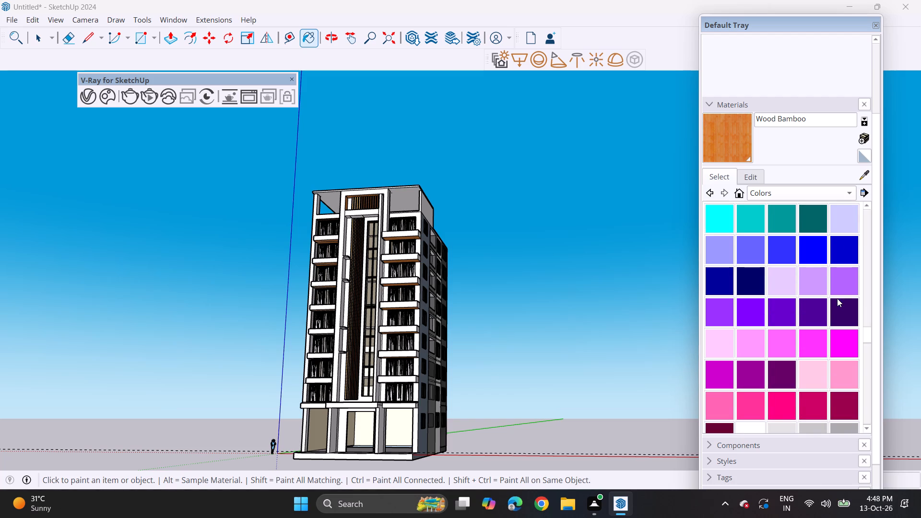
scroll(837, 298, down, 3)
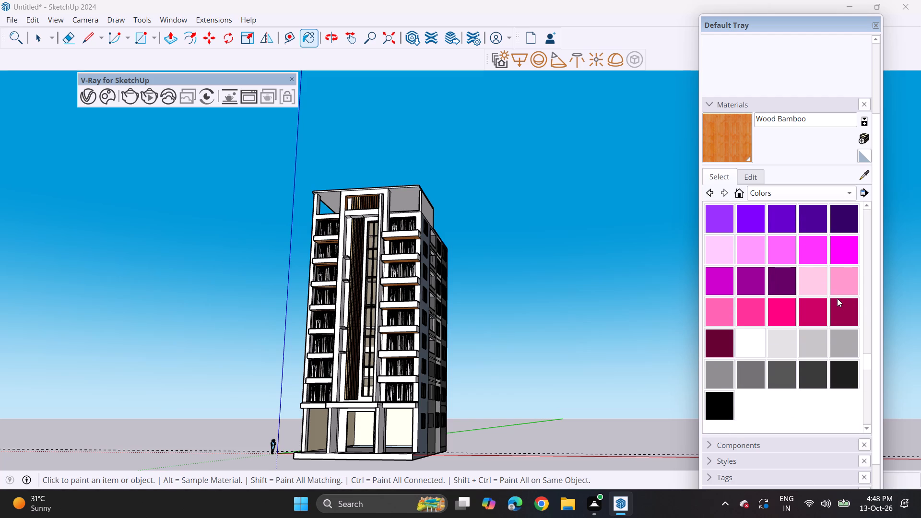
scroll(837, 298, up, 3)
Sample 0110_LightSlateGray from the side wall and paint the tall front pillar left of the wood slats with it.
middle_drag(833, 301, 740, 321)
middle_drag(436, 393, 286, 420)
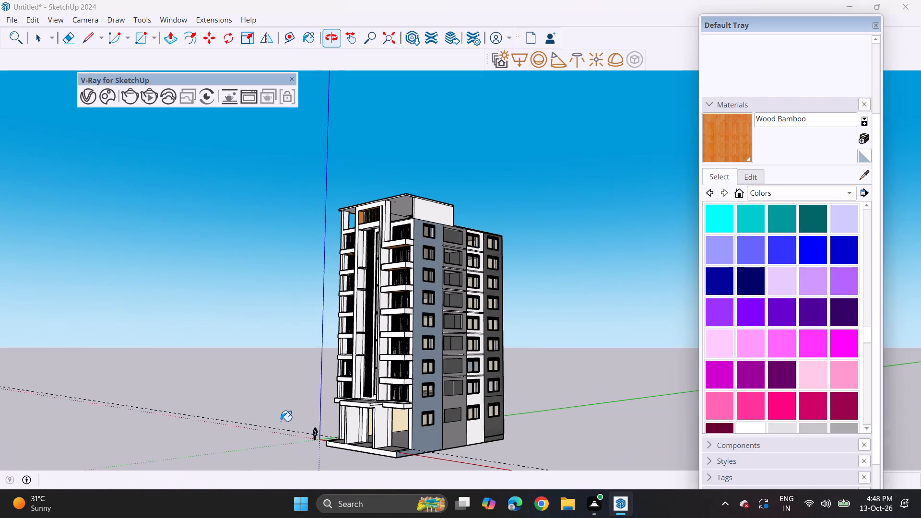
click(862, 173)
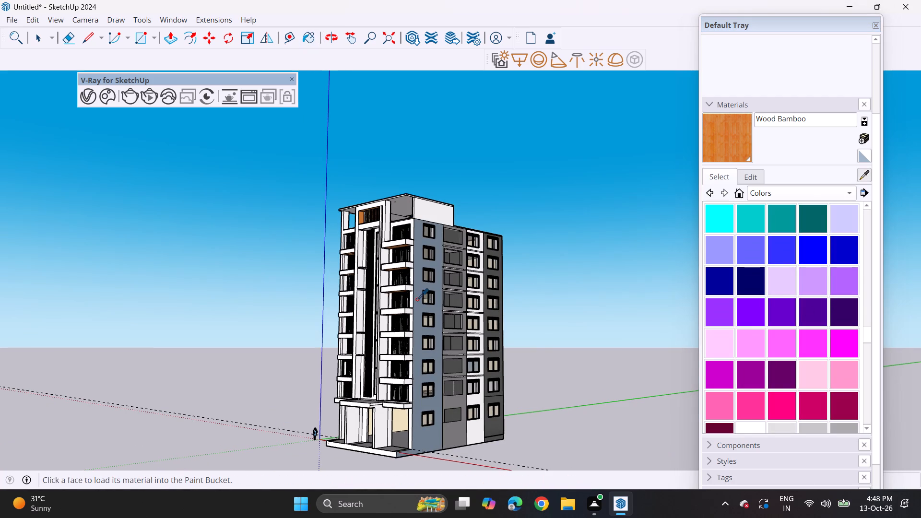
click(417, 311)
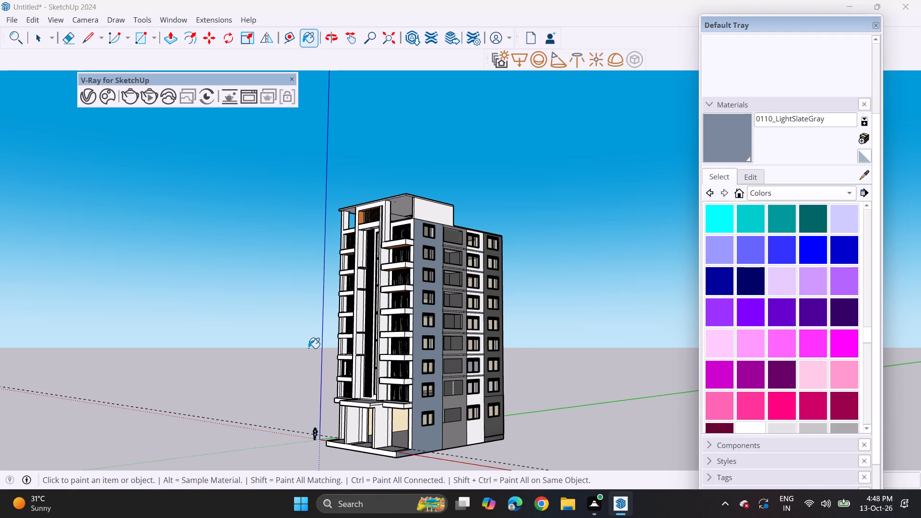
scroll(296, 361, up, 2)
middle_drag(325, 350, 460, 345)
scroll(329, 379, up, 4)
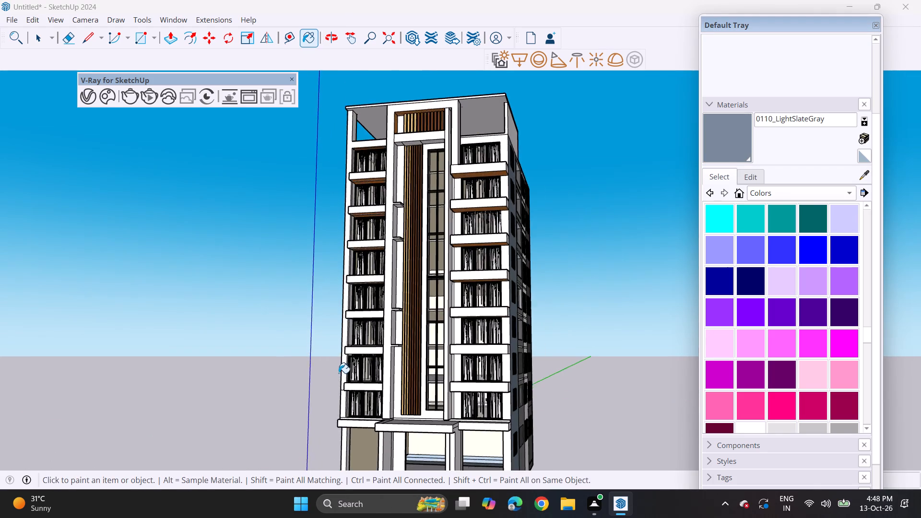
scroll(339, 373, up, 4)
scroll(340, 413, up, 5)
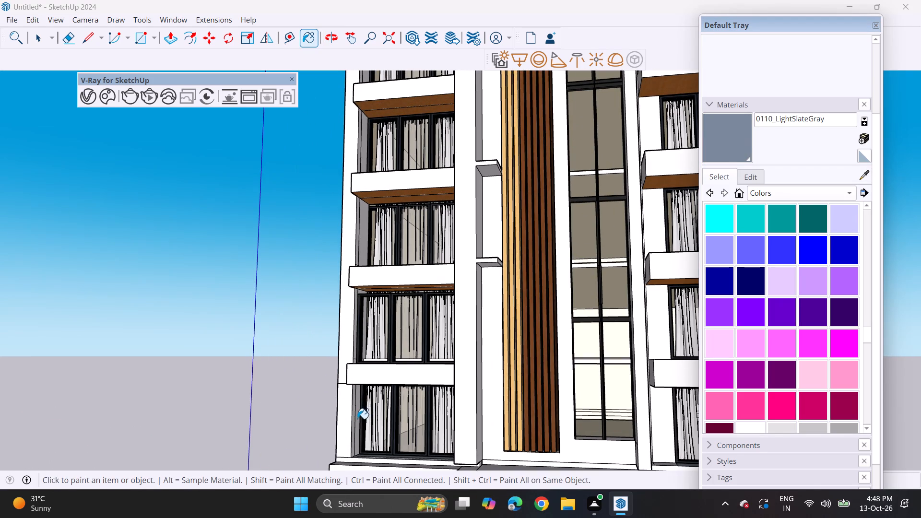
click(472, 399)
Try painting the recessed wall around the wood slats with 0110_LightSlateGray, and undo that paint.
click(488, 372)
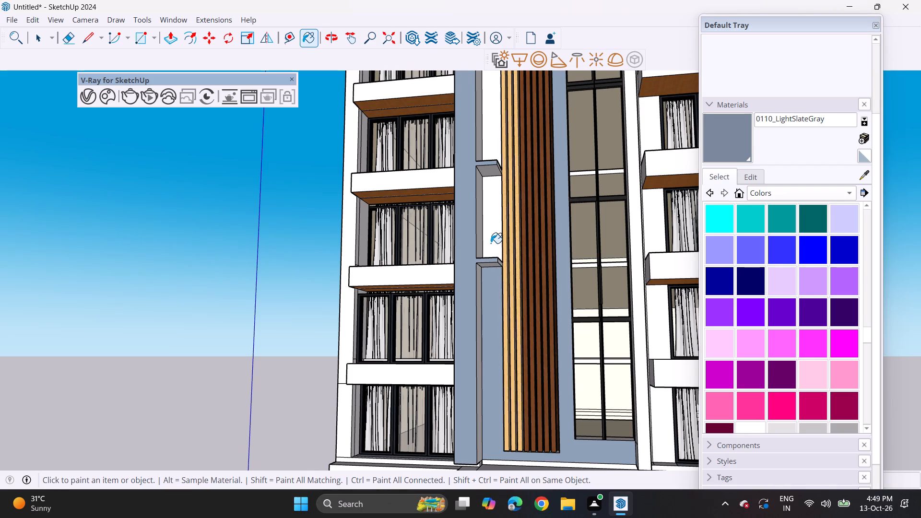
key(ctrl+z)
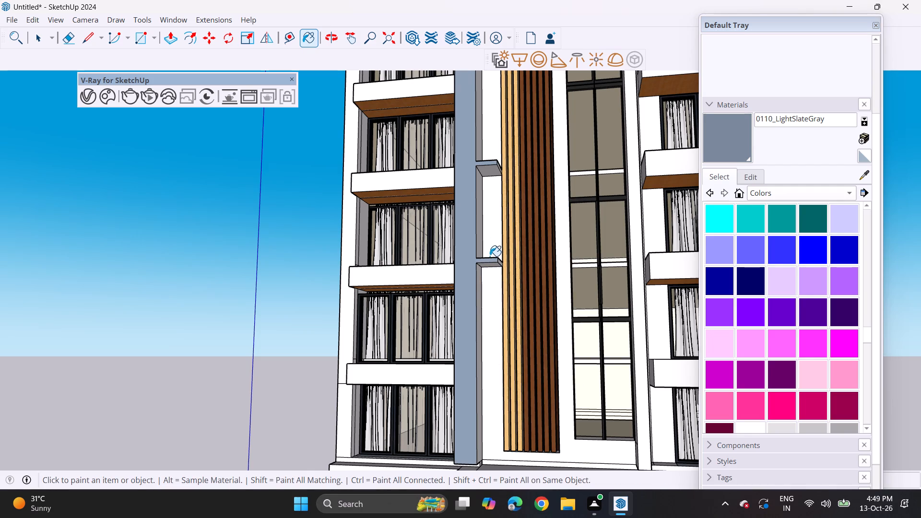
Draw a vertical line from the slat recess's bottom-left corner down to the wall's lower edge above the entrance canopy.
scroll(476, 223, down, 10)
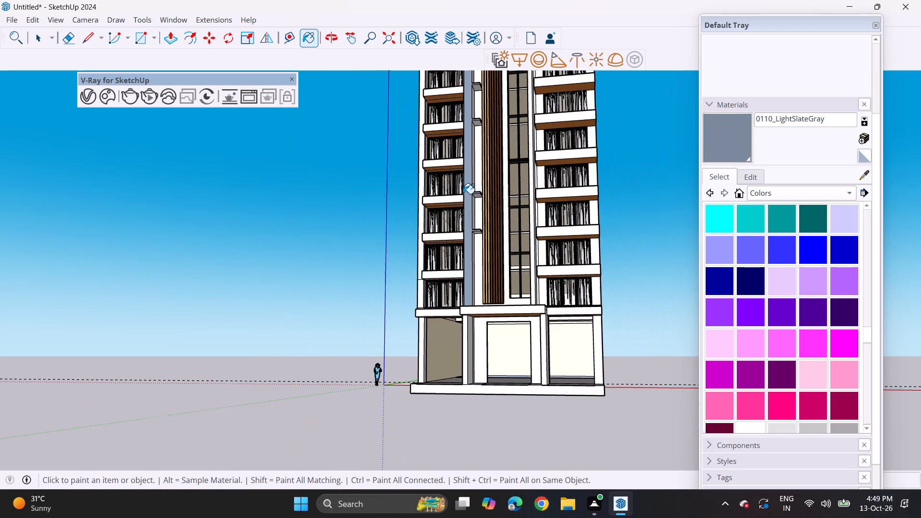
shift+middle_drag(461, 182, 444, 276)
scroll(460, 391, up, 5)
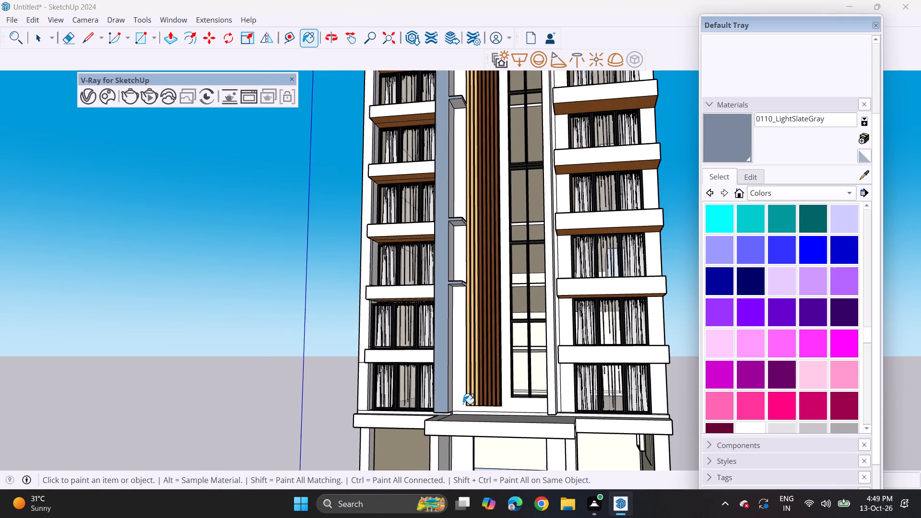
middle_drag(474, 445, 474, 304)
shift+scroll(474, 304, up, 1)
scroll(473, 309, up, 3)
middle_drag(455, 249, 464, 282)
scroll(466, 262, up, 7)
middle_drag(461, 249, 541, 270)
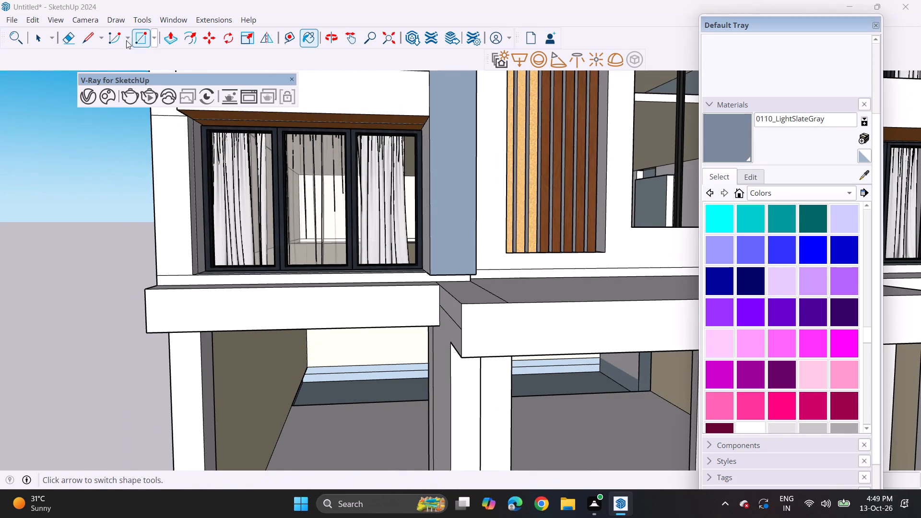
drag(87, 39, 93, 38)
scroll(483, 224, up, 3)
scroll(530, 267, up, 3)
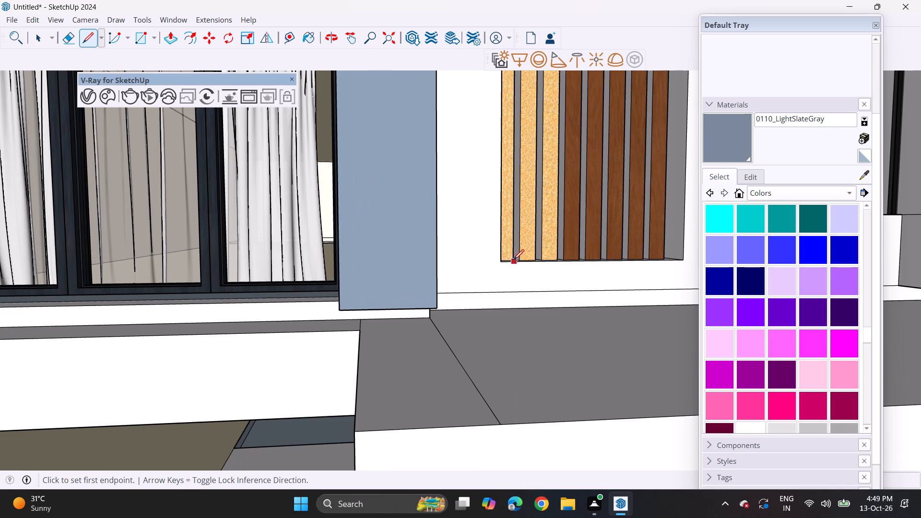
click(500, 264)
click(507, 308)
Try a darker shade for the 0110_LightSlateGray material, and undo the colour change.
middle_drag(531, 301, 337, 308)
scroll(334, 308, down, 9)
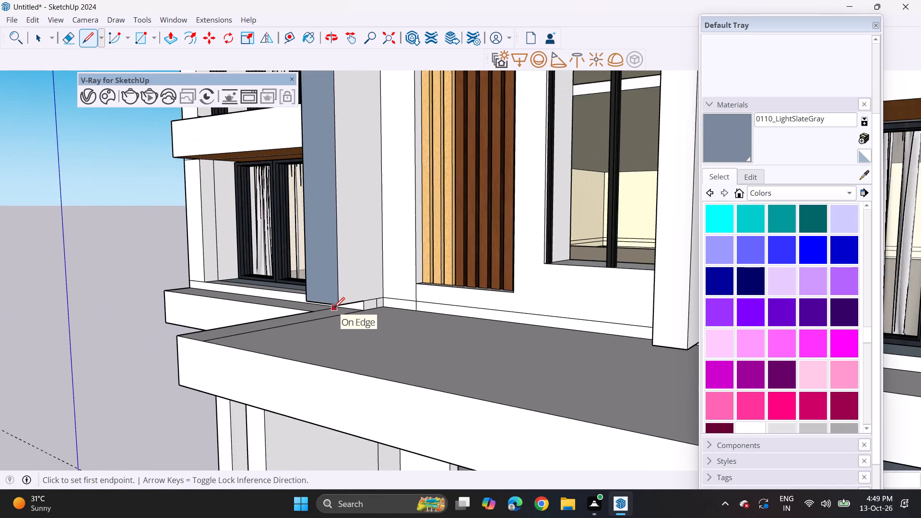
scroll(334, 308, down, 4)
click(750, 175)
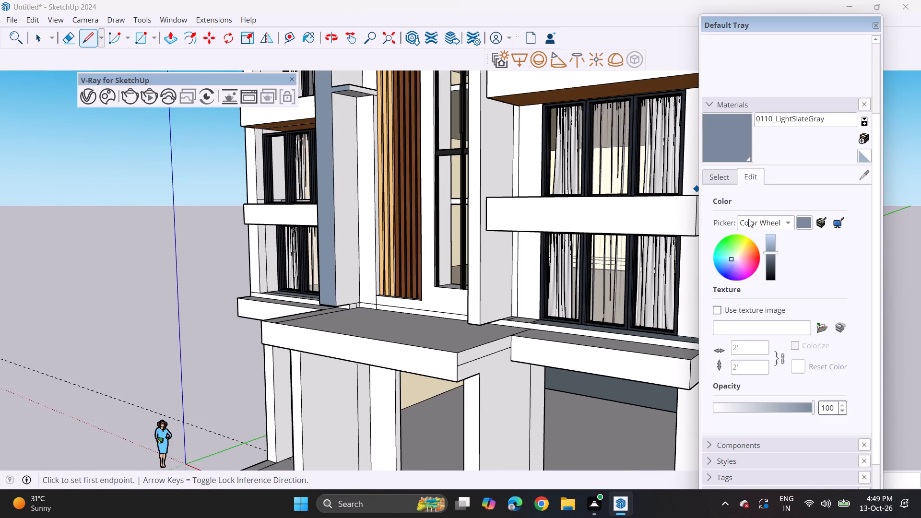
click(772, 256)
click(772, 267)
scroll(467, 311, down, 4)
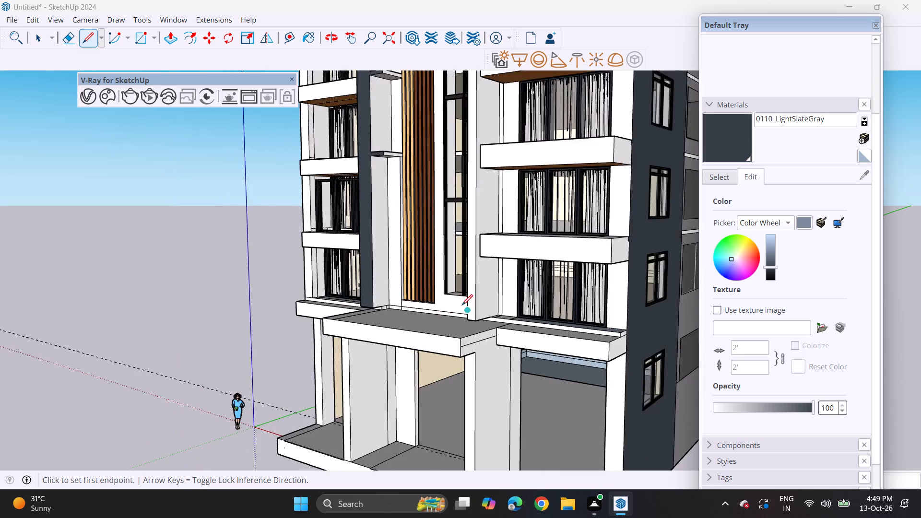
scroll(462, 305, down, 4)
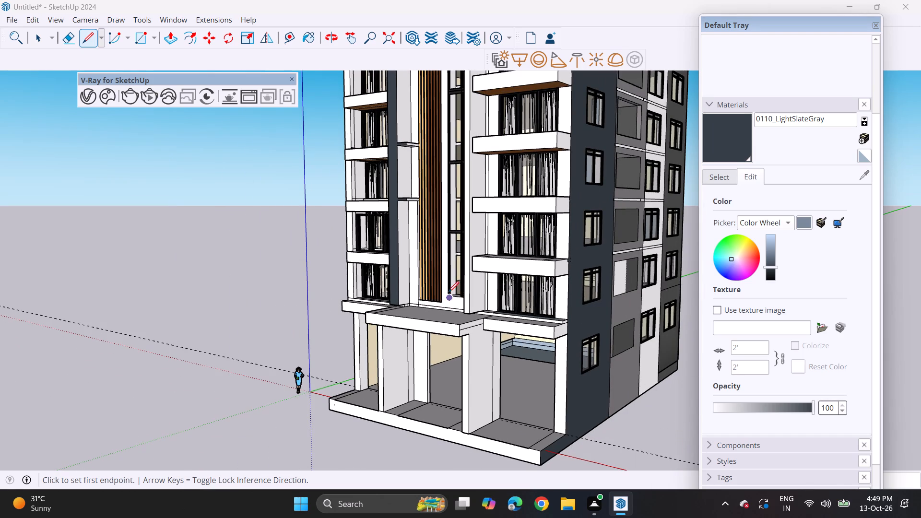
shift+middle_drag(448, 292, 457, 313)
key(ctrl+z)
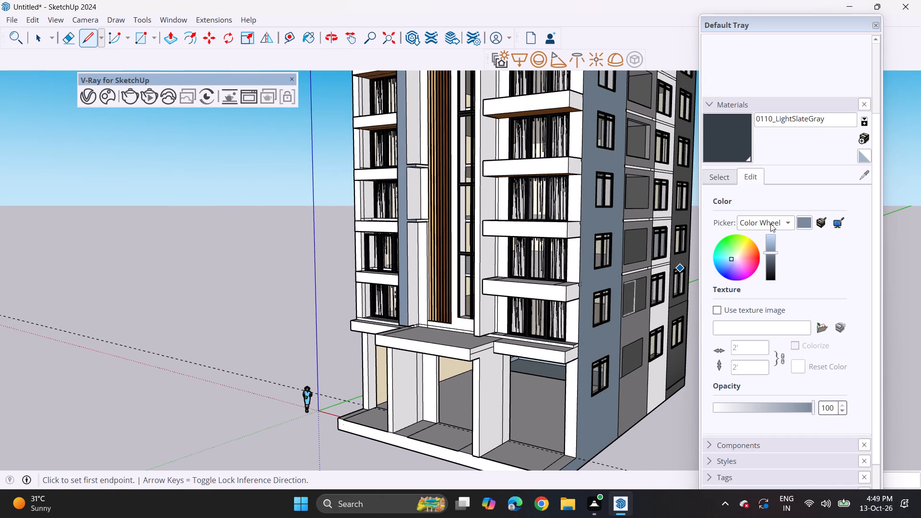
Paint the tall pillar left of the slats and the side and back faces of its two lowest recesses with Color M06.
click(724, 169)
scroll(822, 353, down, 8)
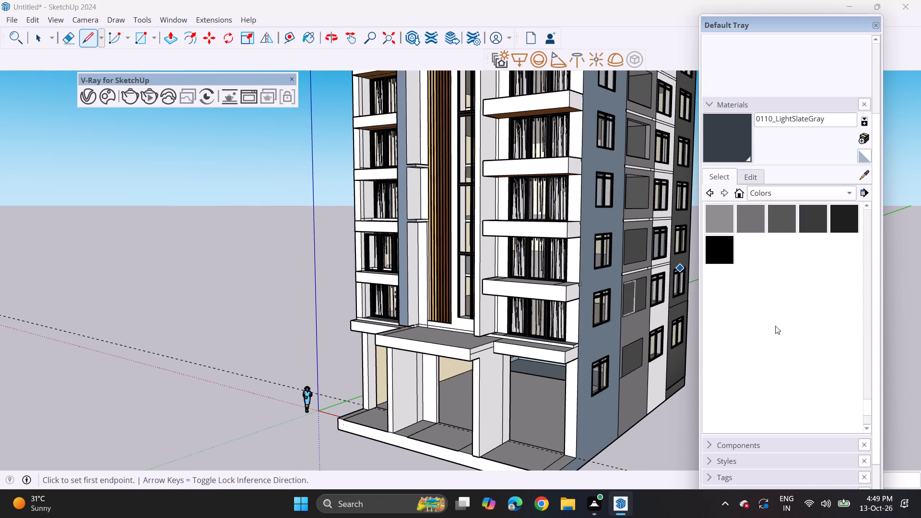
click(756, 244)
click(747, 205)
click(779, 219)
scroll(396, 270, up, 2)
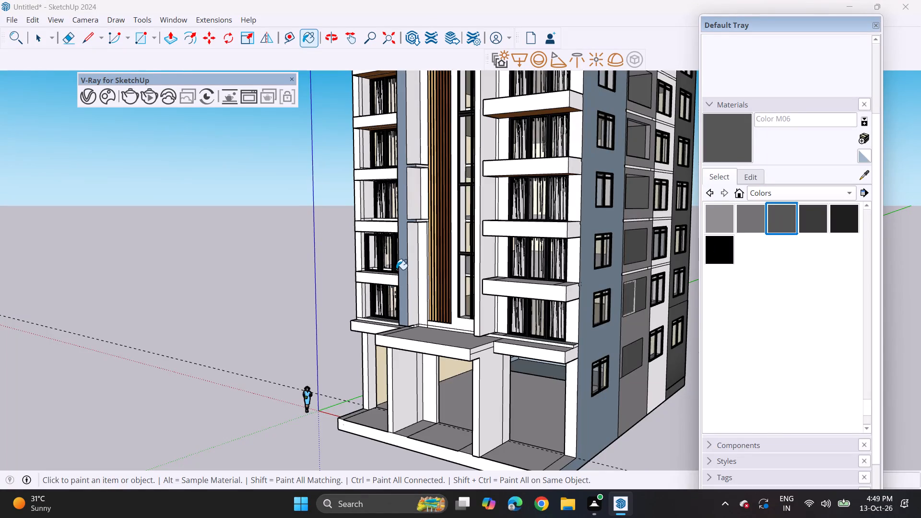
scroll(396, 270, up, 2)
click(405, 259)
click(416, 248)
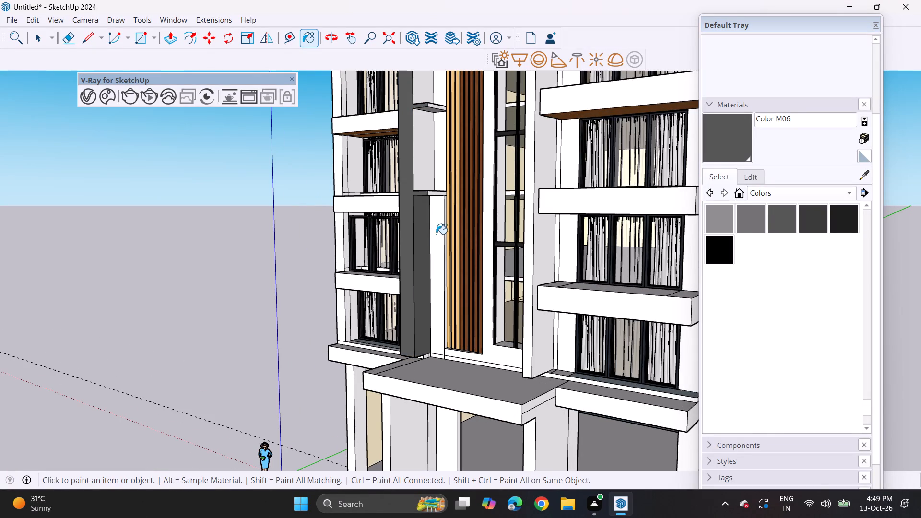
click(436, 234)
click(438, 193)
click(438, 183)
click(433, 168)
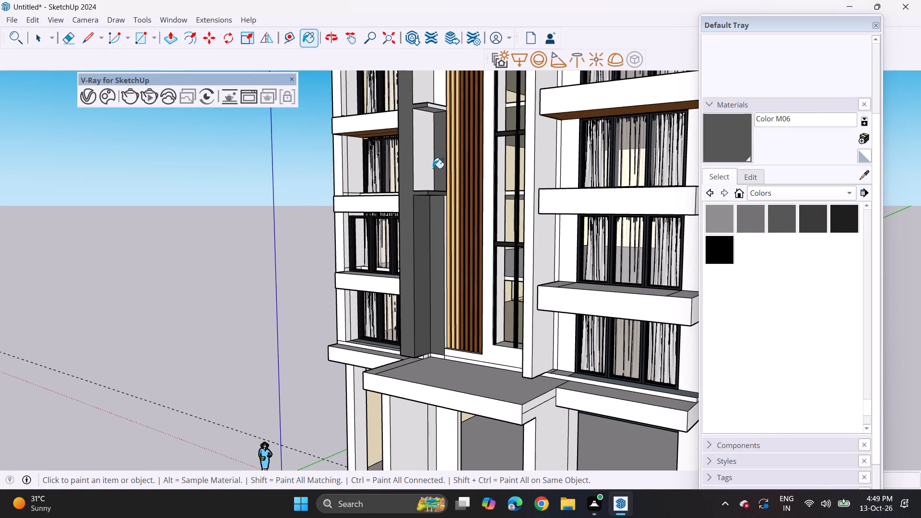
Paint the side and back faces of the remaining three upper recesses between the pillar and the slats with Color M06.
scroll(425, 155, down, 3)
shift+middle_drag(419, 155, 465, 288)
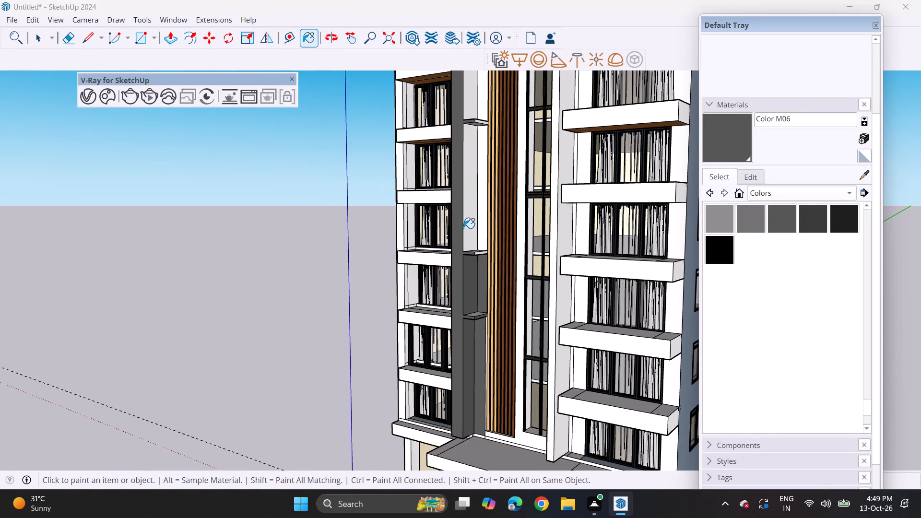
click(463, 228)
click(478, 224)
shift+middle_drag(473, 211, 453, 370)
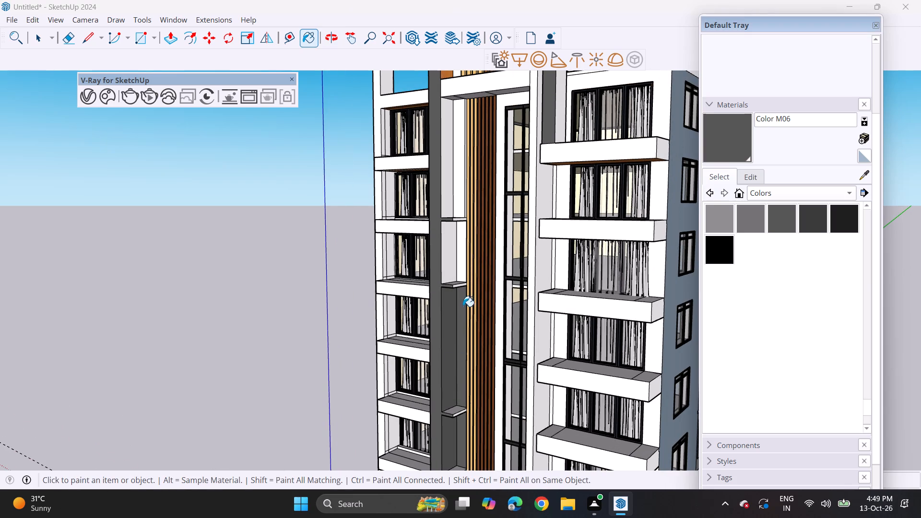
click(451, 257)
click(463, 247)
click(459, 212)
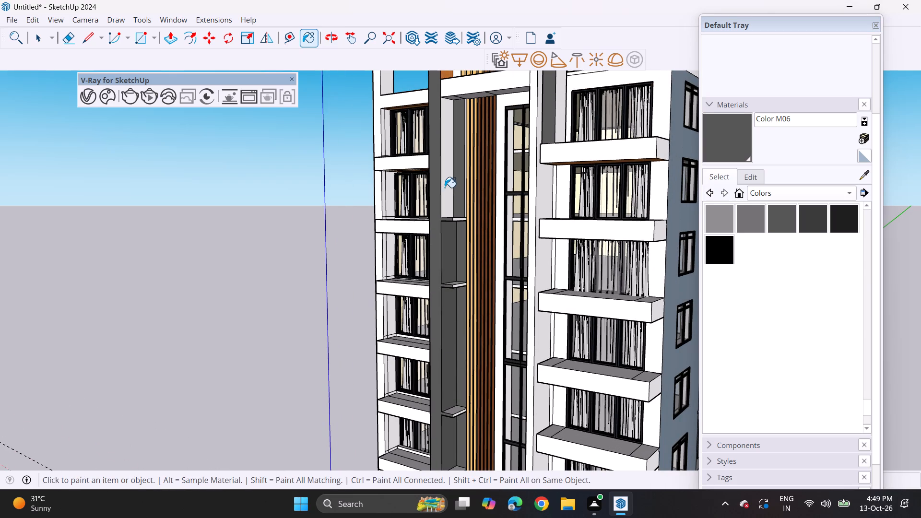
click(445, 188)
scroll(439, 187, down, 2)
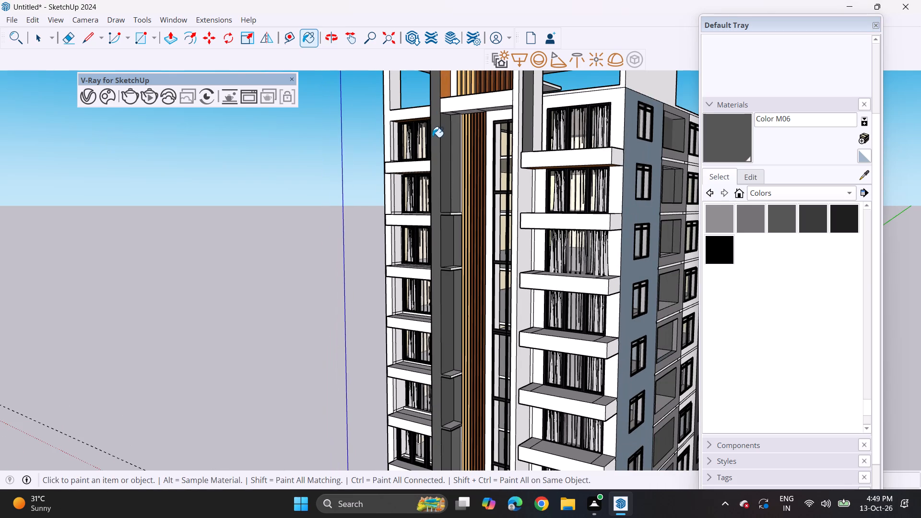
Paint the side faces of the tall pillar beside the glazed strip, on the right-hand balconies' side, with Color M06.
shift+middle_drag(437, 109, 423, 266)
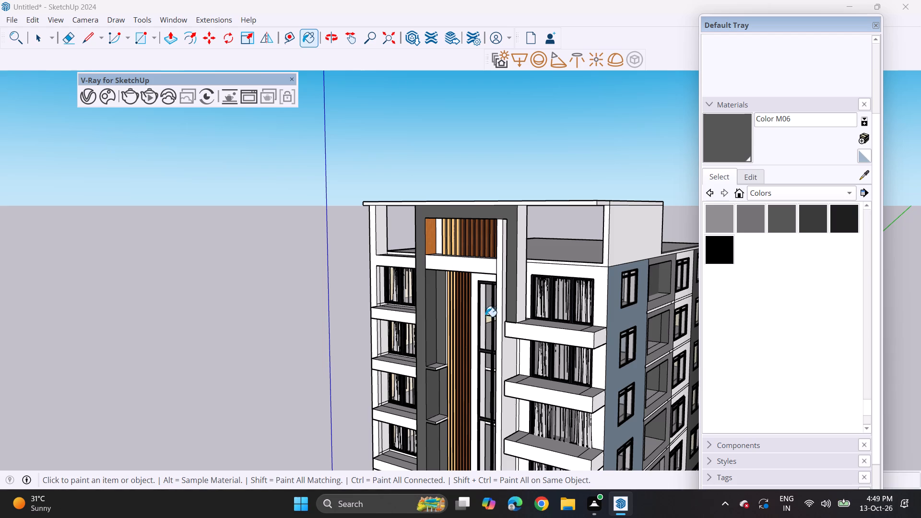
click(520, 307)
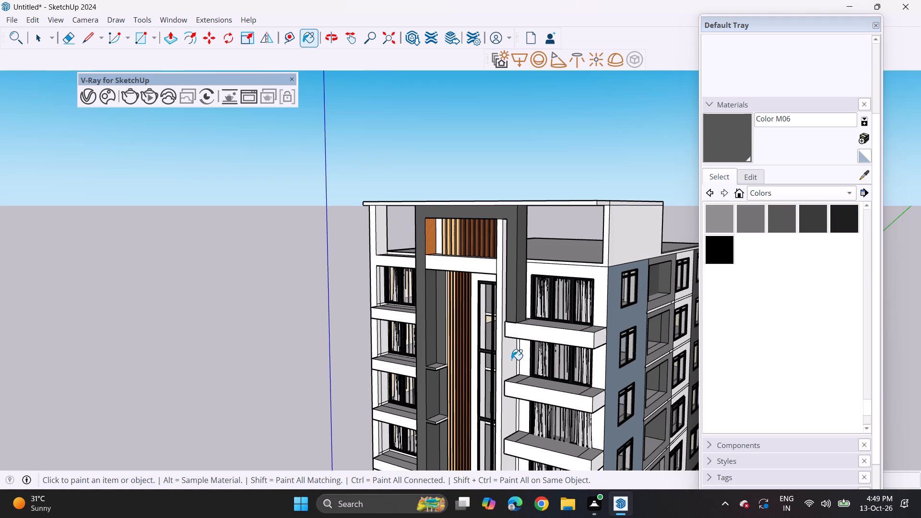
click(511, 363)
scroll(507, 430, down, 3)
shift+middle_drag(499, 432, 479, 238)
scroll(477, 266, down, 2)
scroll(405, 338, up, 3)
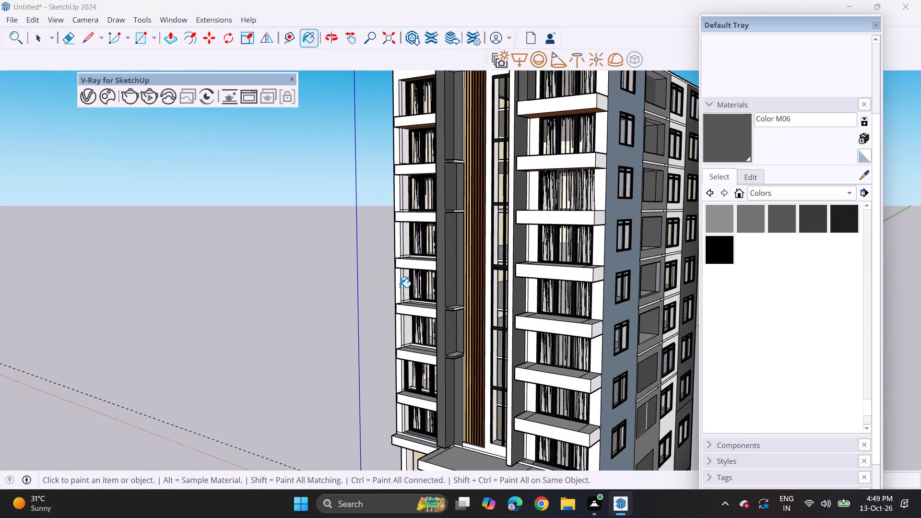
Paint the recess side walls of the four lowest left-hand balconies with Color M06.
click(407, 281)
scroll(404, 287, up, 5)
click(402, 292)
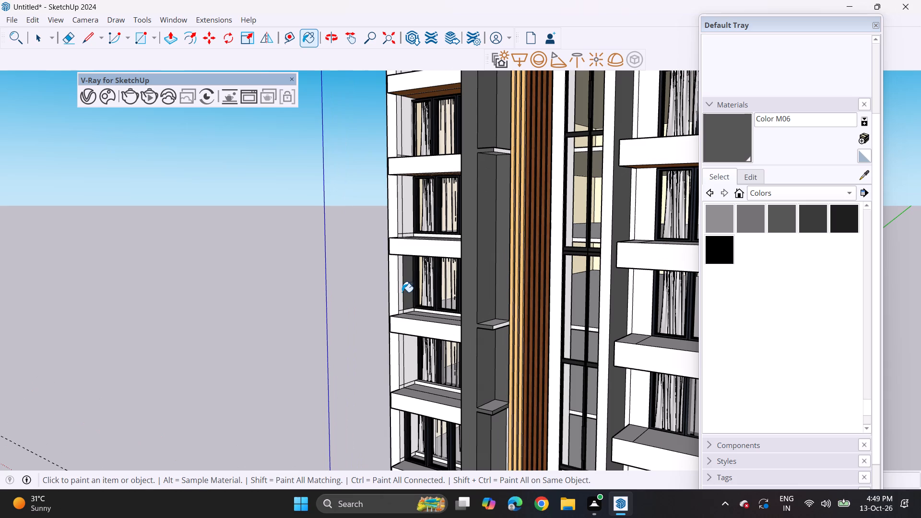
click(402, 358)
click(411, 359)
middle_drag(404, 418, 391, 330)
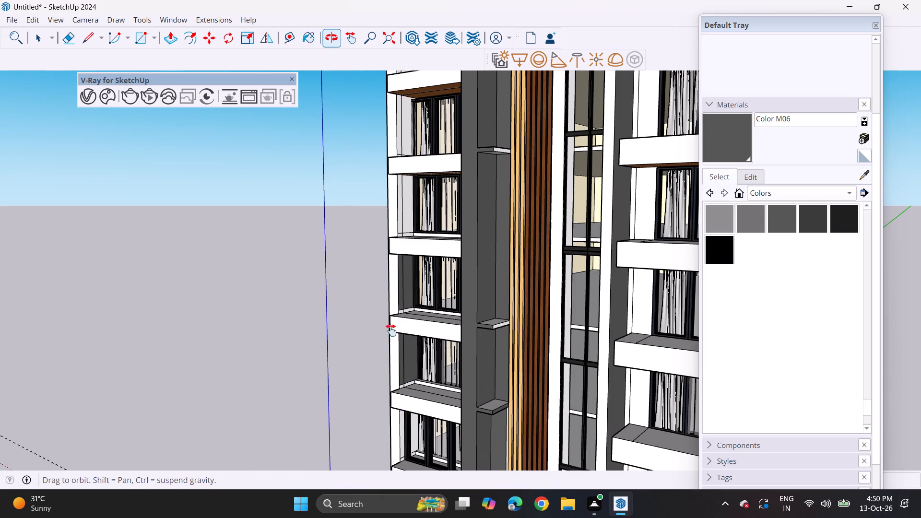
middle_drag(391, 330, 390, 259)
click(387, 303)
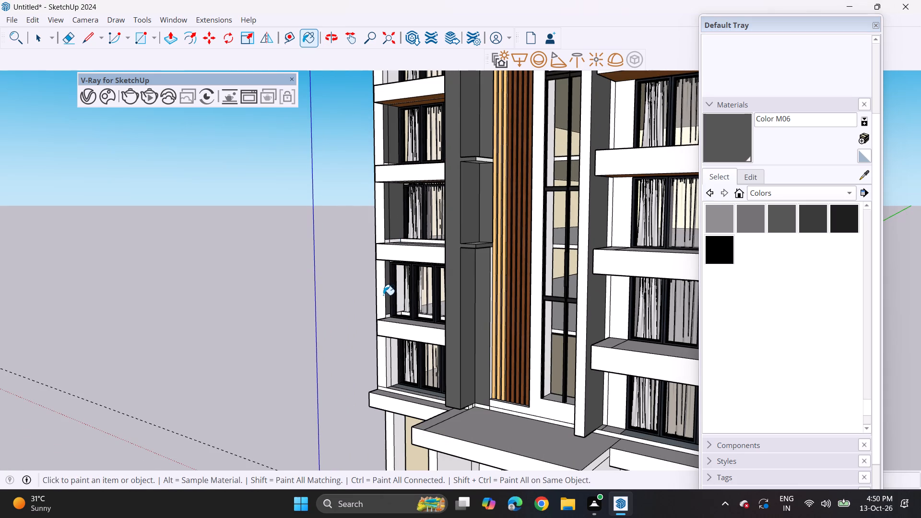
click(389, 356)
click(394, 365)
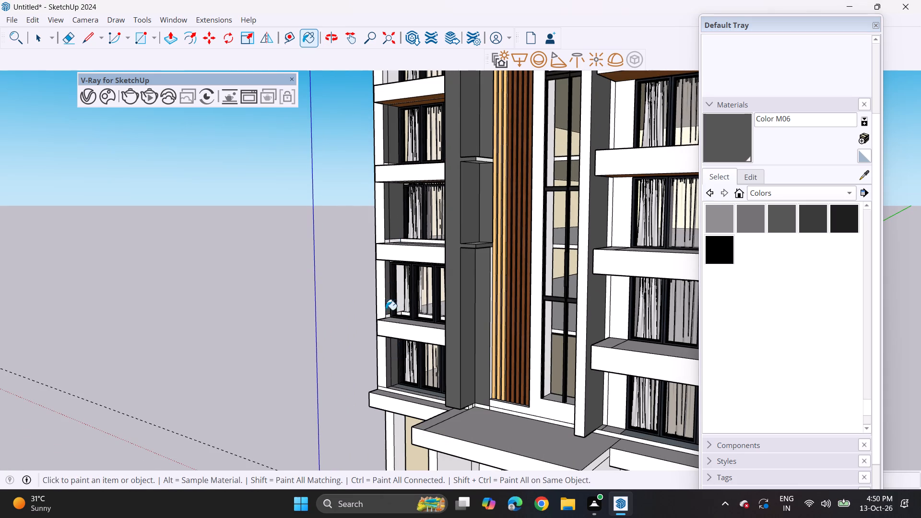
Paint the remaining wall surface above the window frame in the second-lowest left-hand balcony recess with Color M06.
shift+middle_drag(387, 210, 381, 368)
middle_drag(388, 452, 389, 365)
click(395, 360)
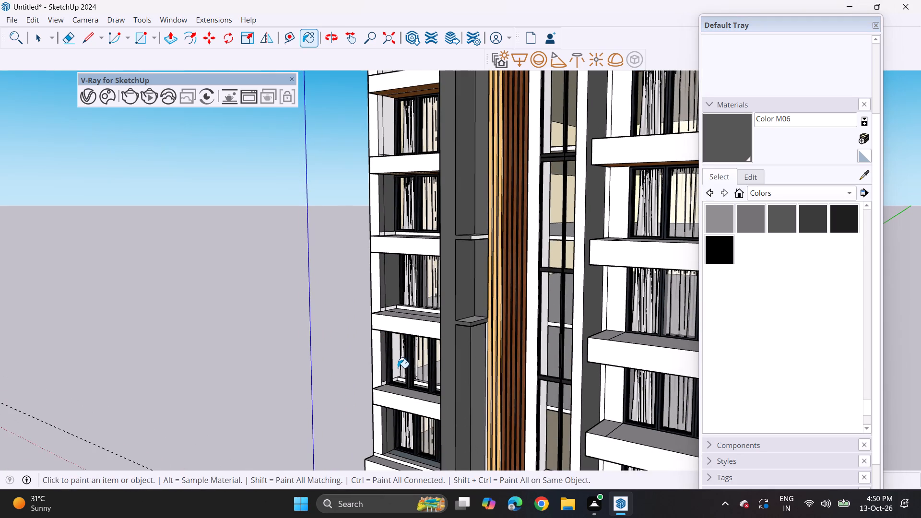
scroll(389, 356, up, 15)
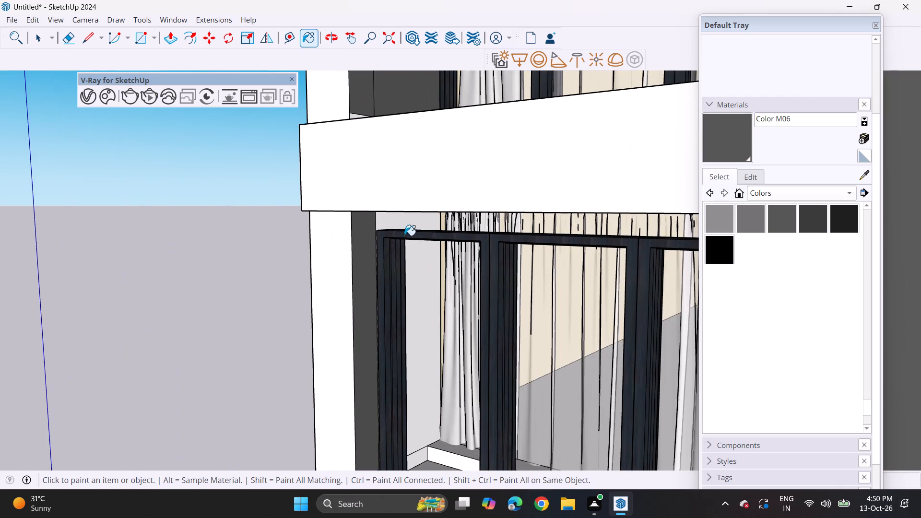
click(409, 222)
scroll(374, 191, down, 11)
Paint the low side strips at the base of the fourth left-hand balcony recess from the bottom with Color M06.
shift+middle_drag(384, 103, 370, 316)
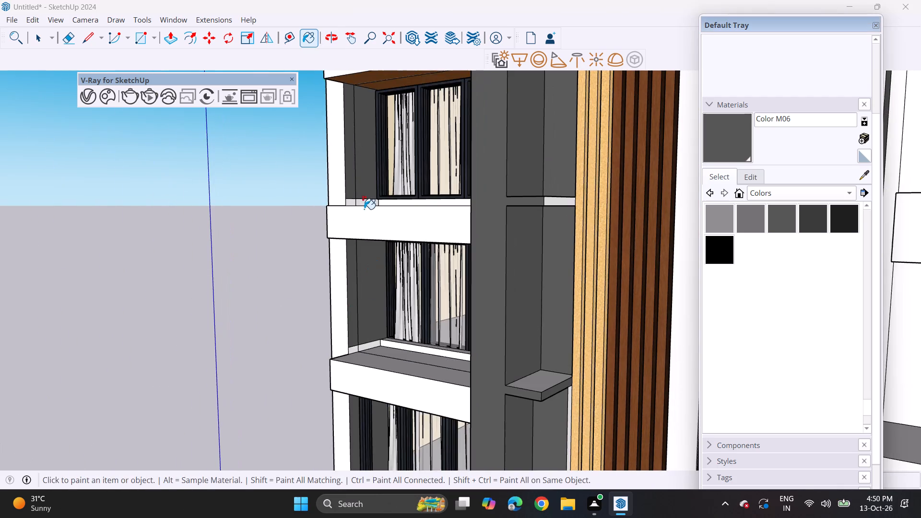
shift+middle_drag(363, 225, 371, 352)
click(369, 316)
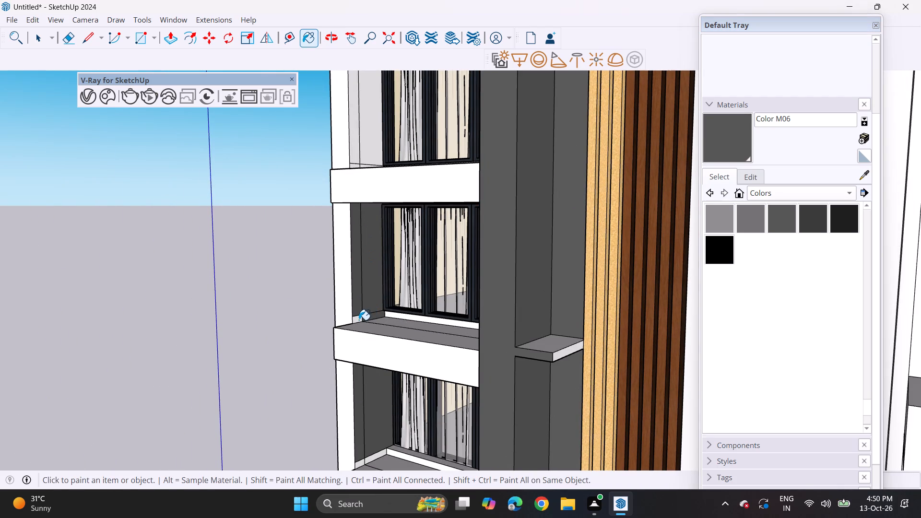
click(359, 320)
Paint the side wall faces and low base strips of the fifth left-hand balcony recess from the bottom with Color M06.
shift+middle_drag(366, 200, 366, 346)
drag(355, 303, 362, 303)
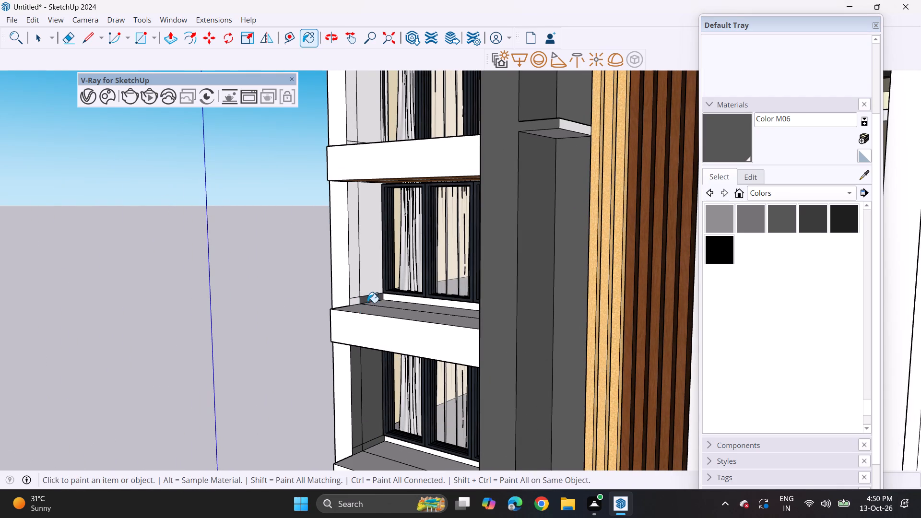
drag(367, 303, 370, 298)
click(370, 282)
click(356, 290)
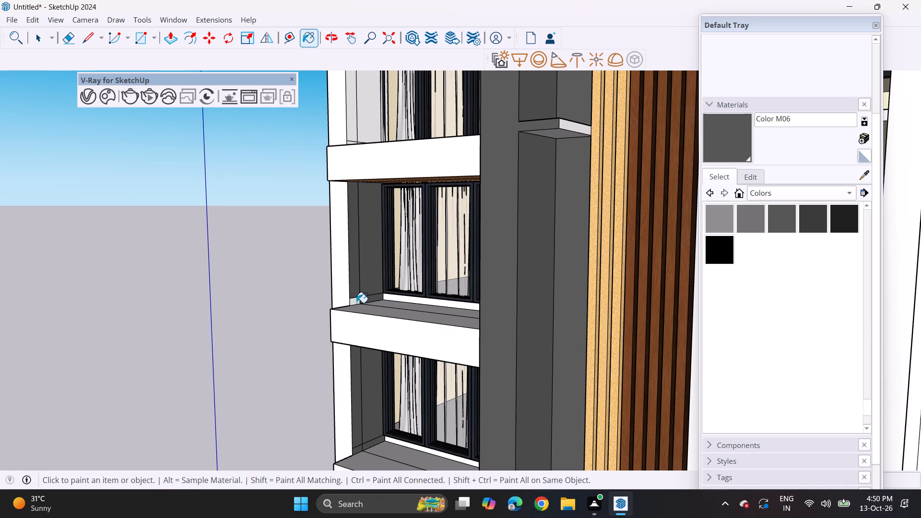
click(358, 302)
Paint the side wall faces and low base strips of the left-hand balcony recess two floors below the top with Color M06.
scroll(342, 236, down, 3)
shift+middle_drag(339, 192, 323, 331)
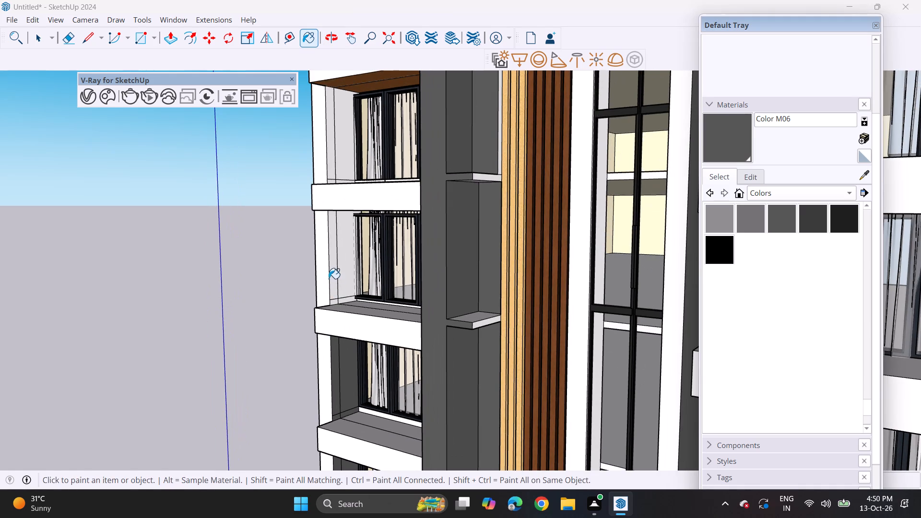
drag(329, 278, 336, 275)
drag(344, 270, 344, 286)
click(344, 298)
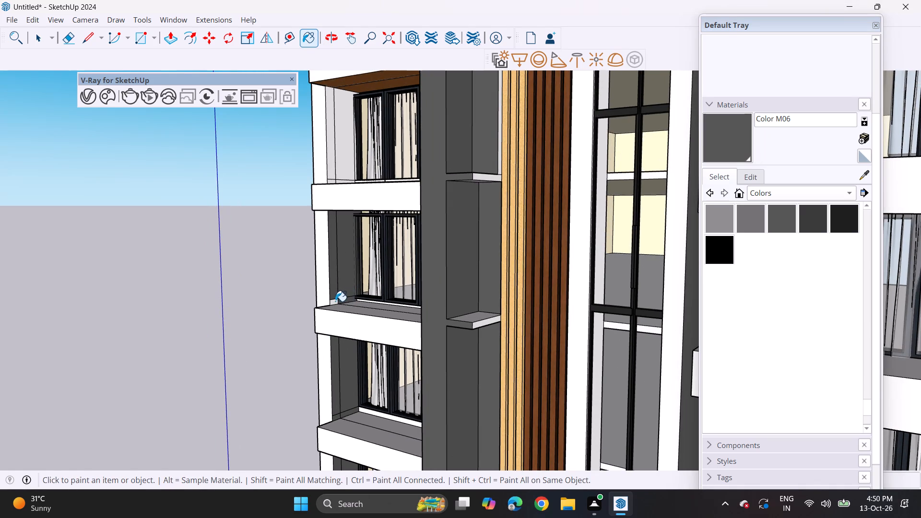
click(335, 301)
Paint the side wall faces and low base strips of the left-hand balcony recess just below the top floor with Color M06.
scroll(330, 241, down, 2)
shift+middle_drag(328, 236, 333, 341)
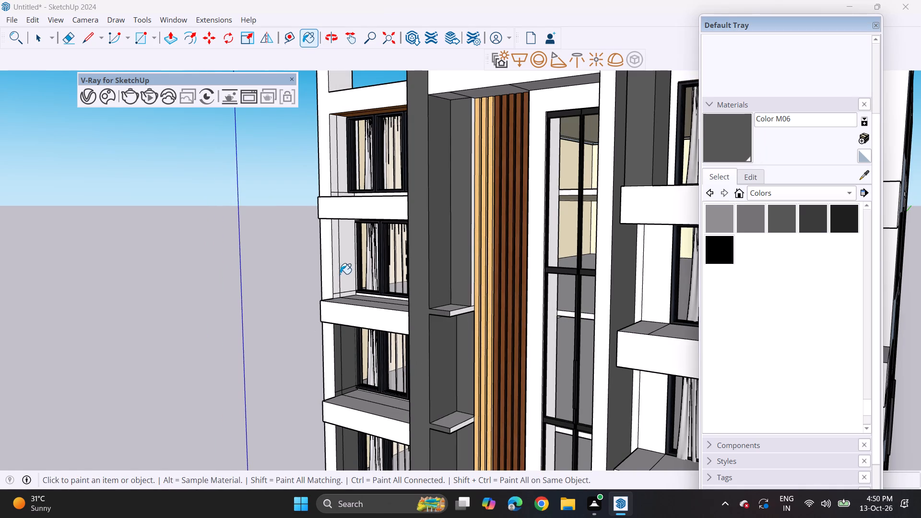
drag(340, 274, 334, 284)
drag(349, 275, 349, 290)
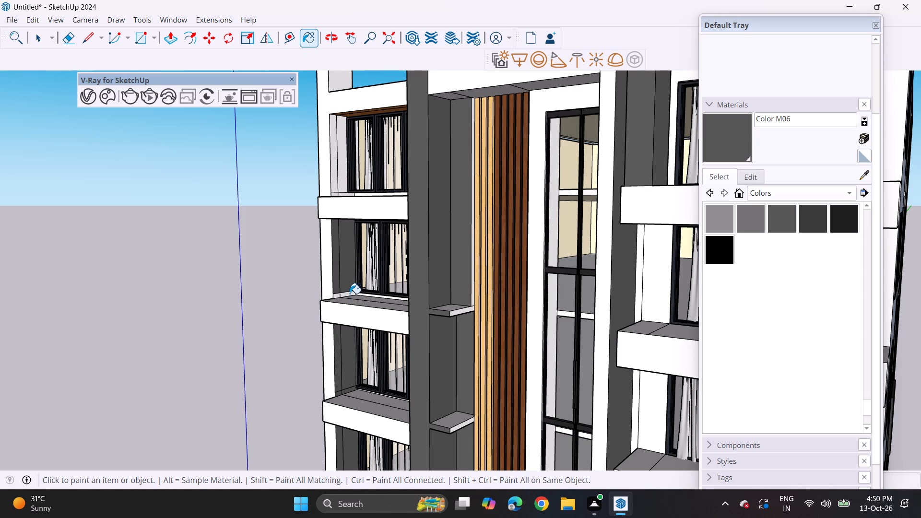
click(350, 294)
click(337, 298)
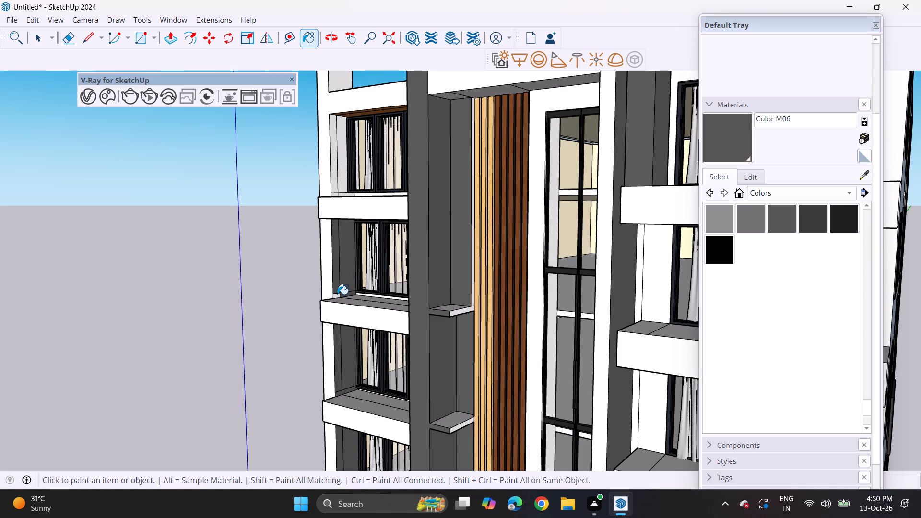
click(337, 294)
Paint the front wall face framing the top-floor left-hand balcony and the roof opening above it with Color M06.
shift+middle_drag(337, 260, 337, 381)
click(330, 301)
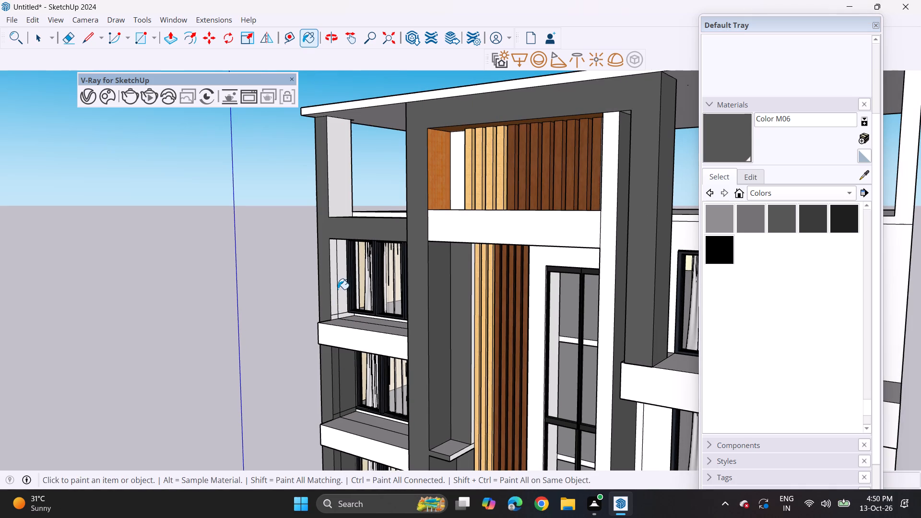
Undo the last paint fill and paint the side wall of the top-floor window recess with Color M06.
key(ctrl+z)
click(331, 304)
click(341, 300)
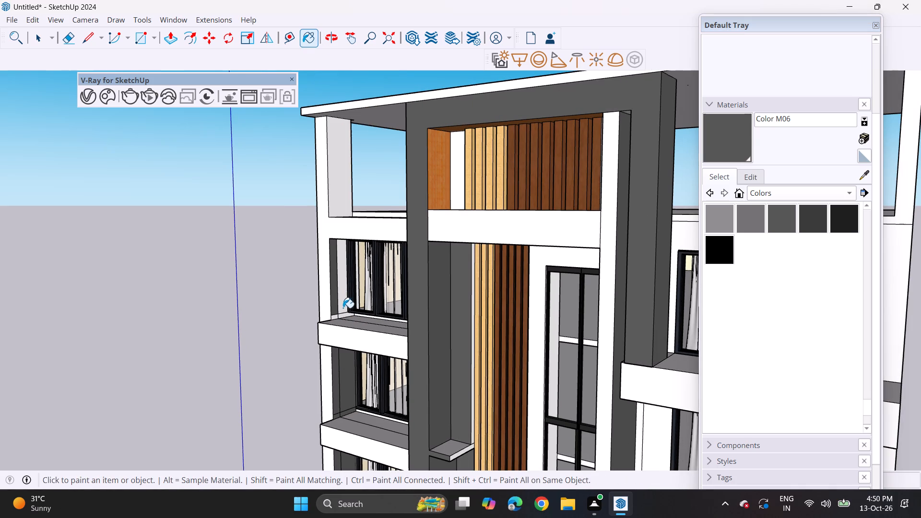
drag(343, 311, 343, 317)
click(337, 315)
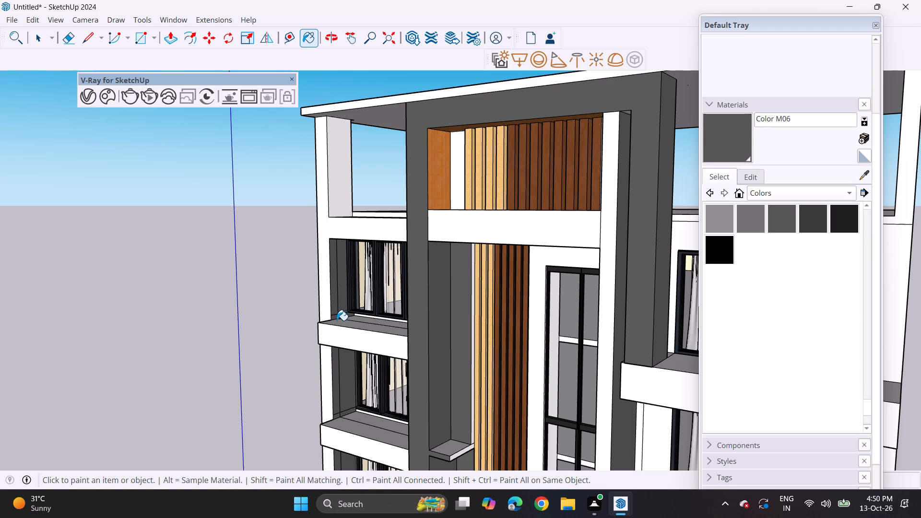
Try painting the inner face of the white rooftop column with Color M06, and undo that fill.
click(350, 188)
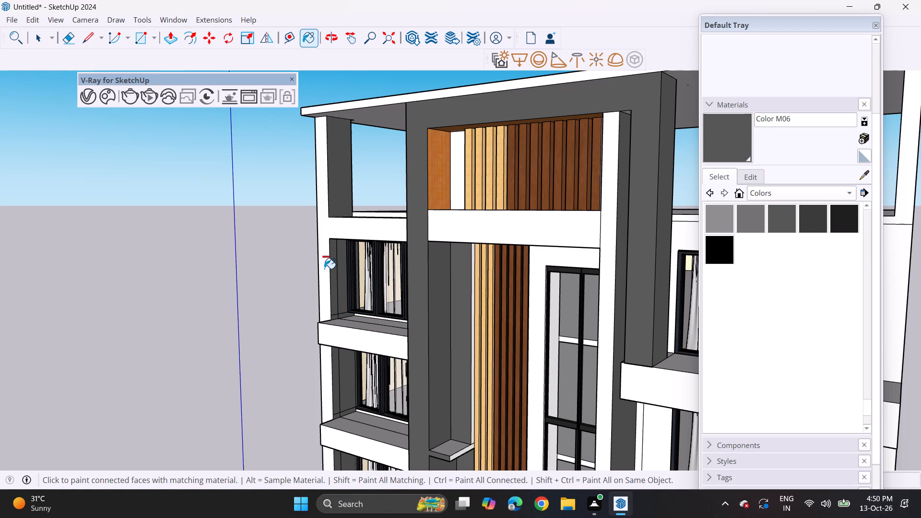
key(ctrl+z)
Import the Glass+Railing (2) model from the Downloads folder.
middle_drag(343, 155, 401, 221)
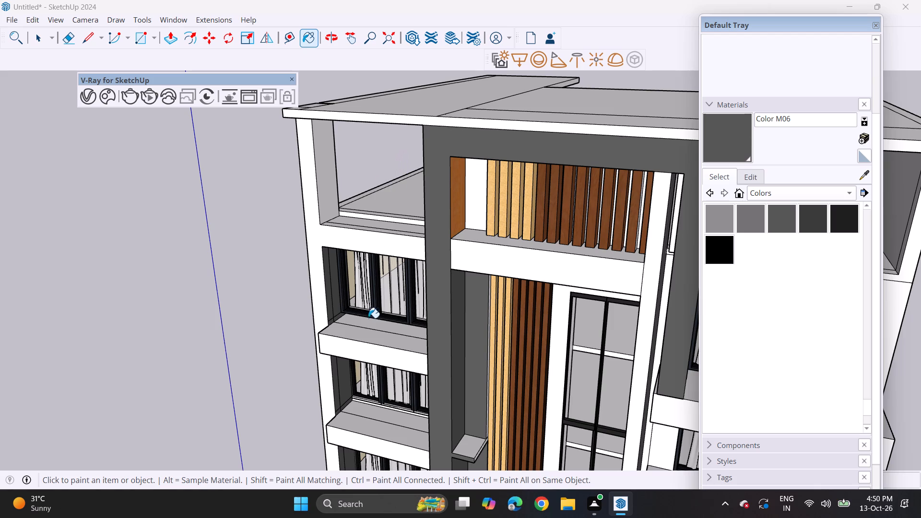
middle_drag(365, 310, 363, 252)
scroll(363, 256, down, 9)
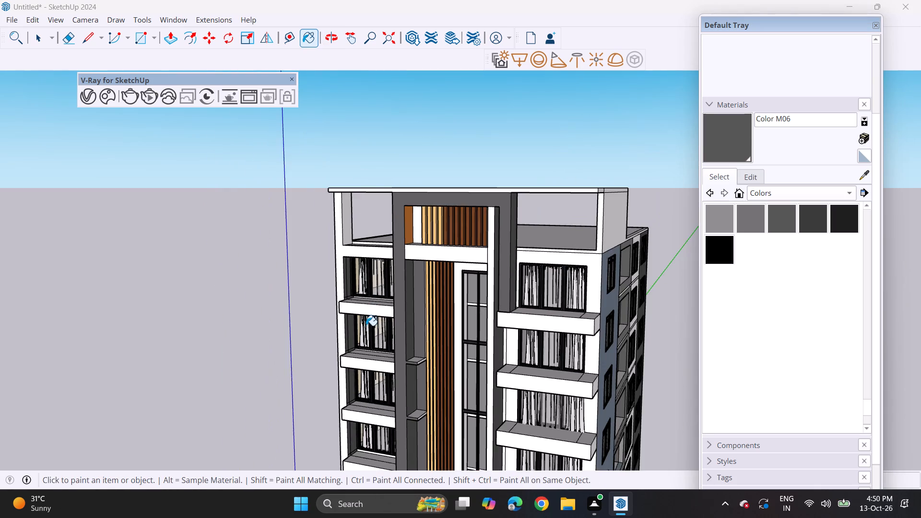
middle_drag(351, 353, 334, 311)
scroll(337, 318, down, 8)
shift+middle_drag(364, 385, 331, 290)
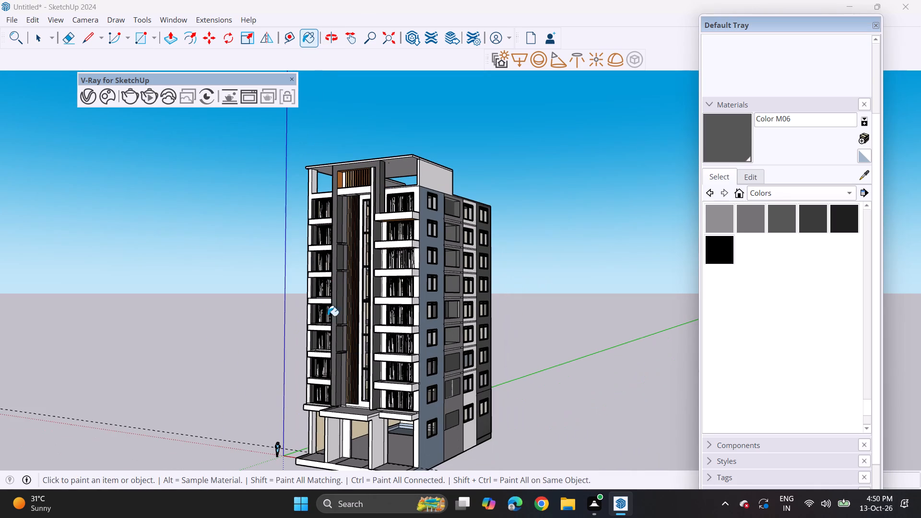
click(14, 21)
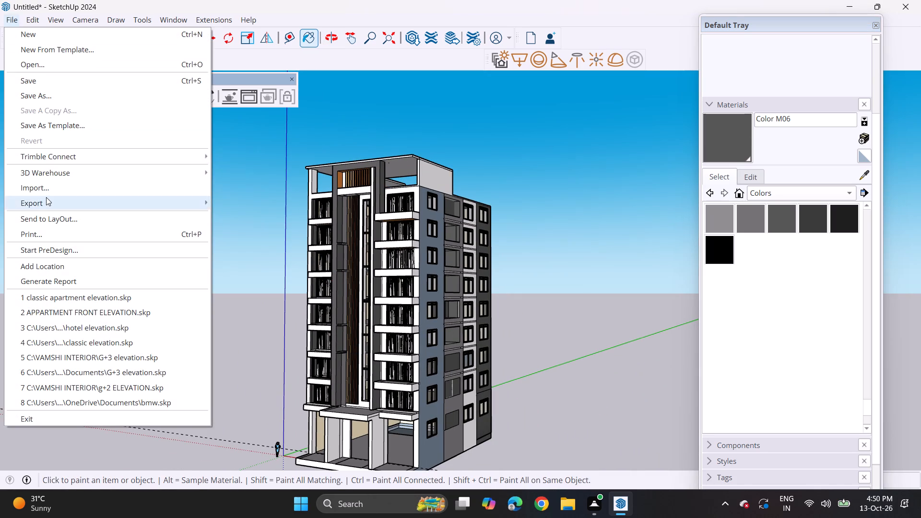
click(50, 188)
scroll(156, 206, down, 2)
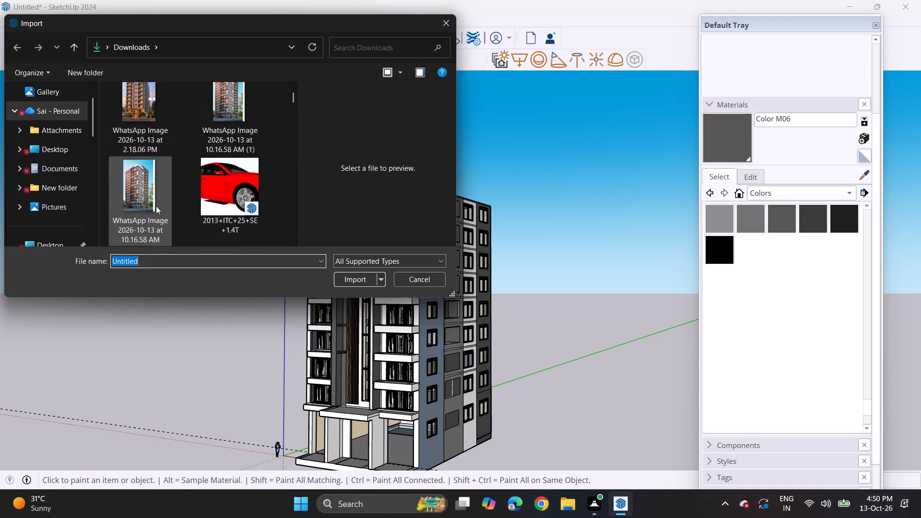
scroll(156, 206, down, 15)
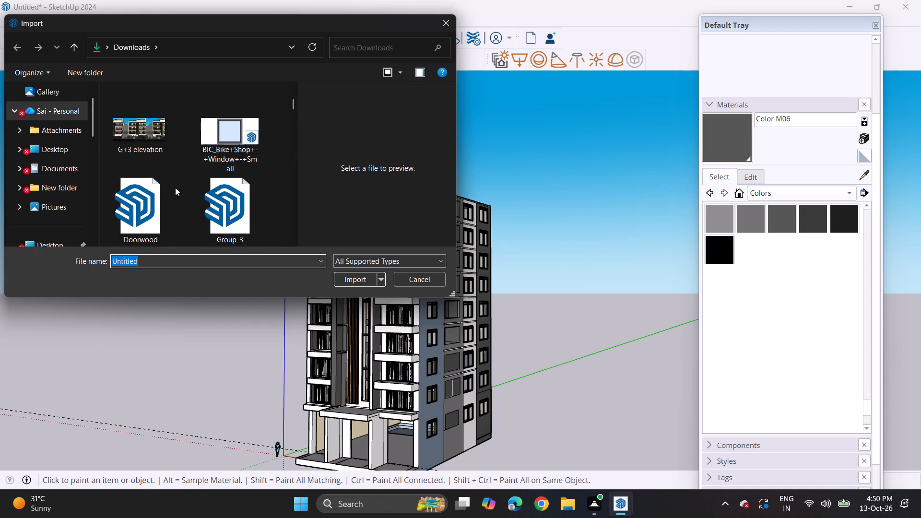
scroll(175, 188, down, 18)
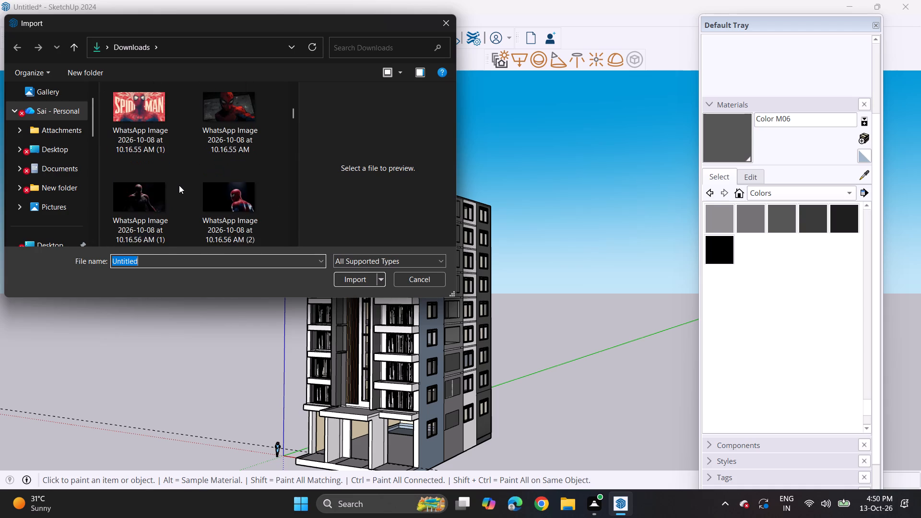
scroll(179, 185, down, 9)
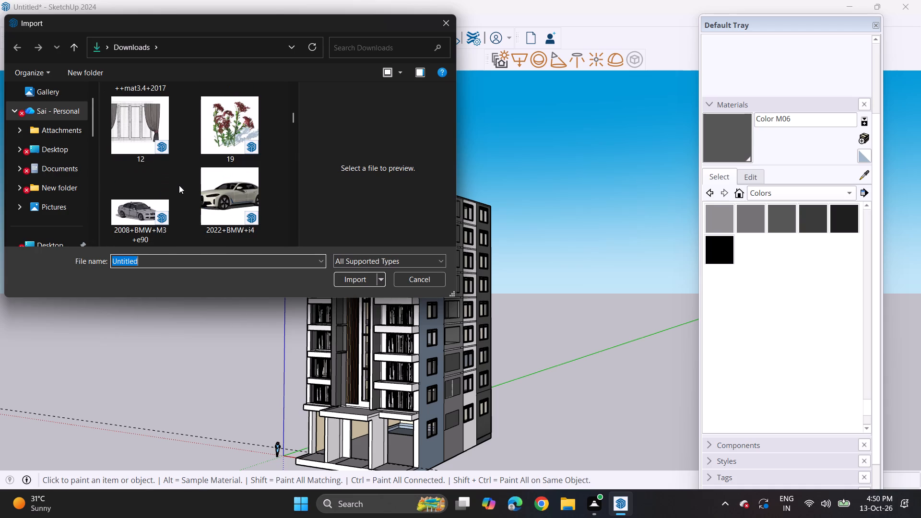
scroll(179, 185, up, 4)
scroll(180, 190, down, 3)
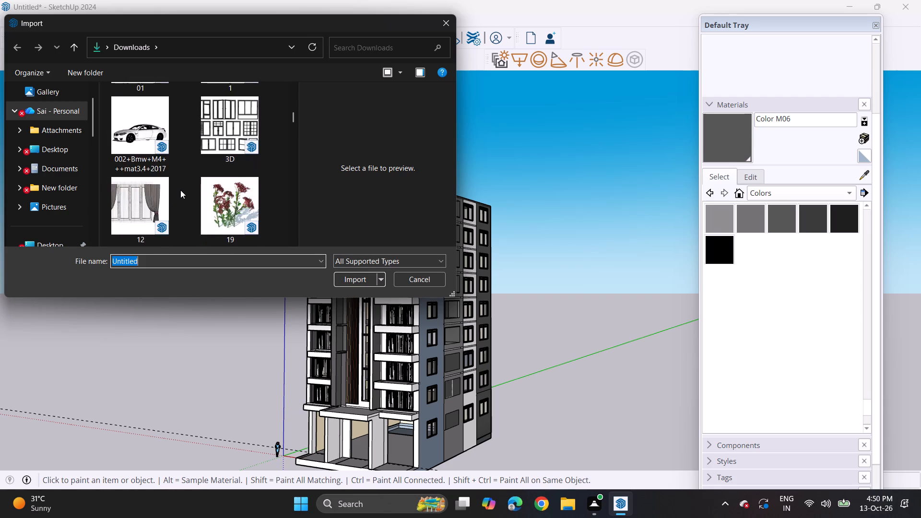
scroll(180, 190, down, 10)
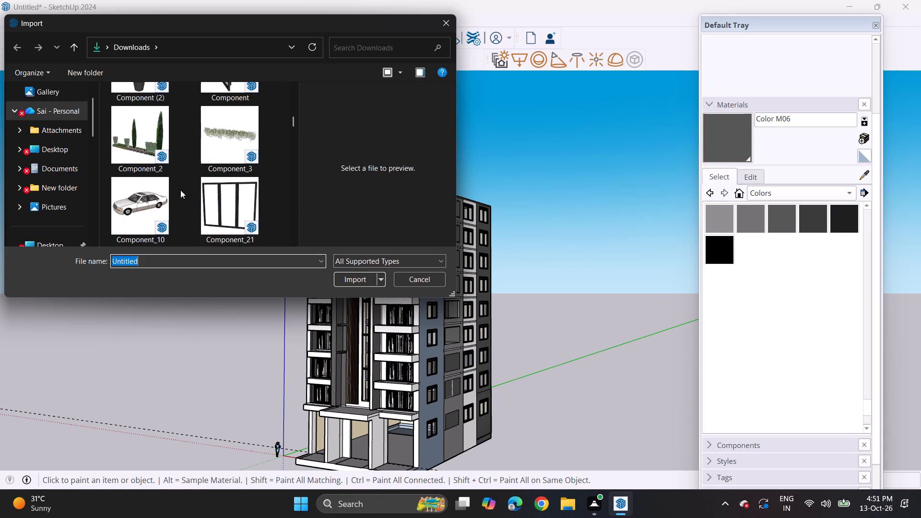
scroll(180, 190, down, 8)
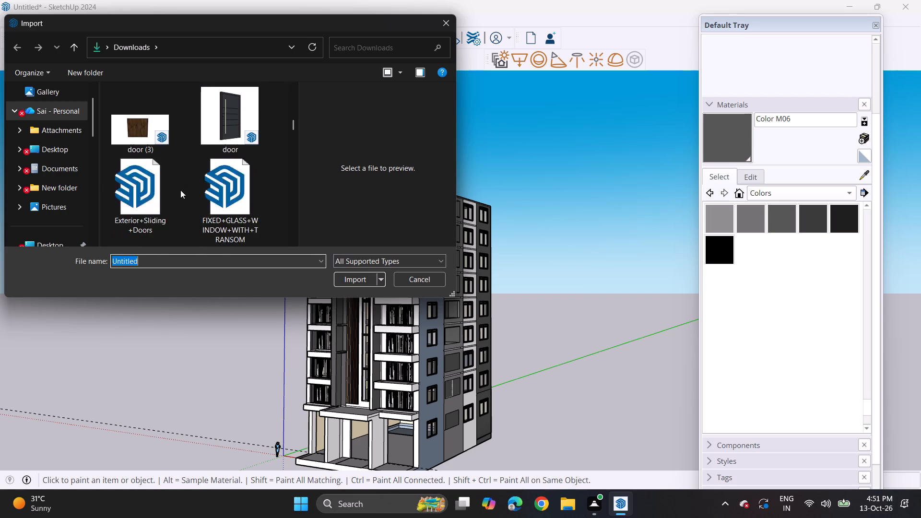
scroll(180, 190, down, 5)
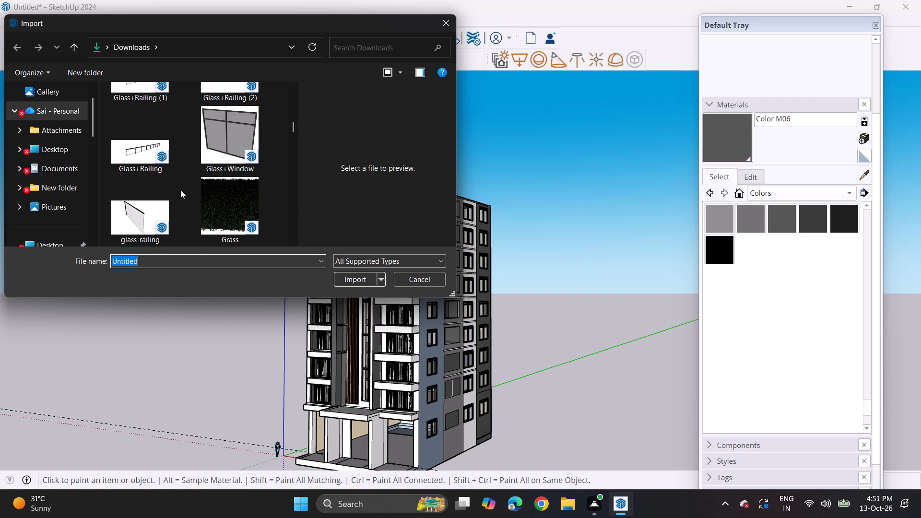
scroll(180, 190, up, 1)
click(216, 111)
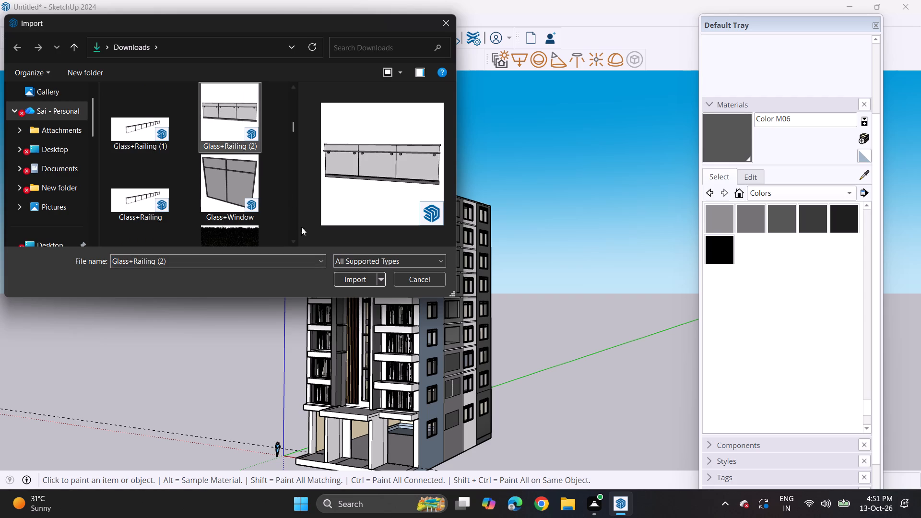
click(343, 279)
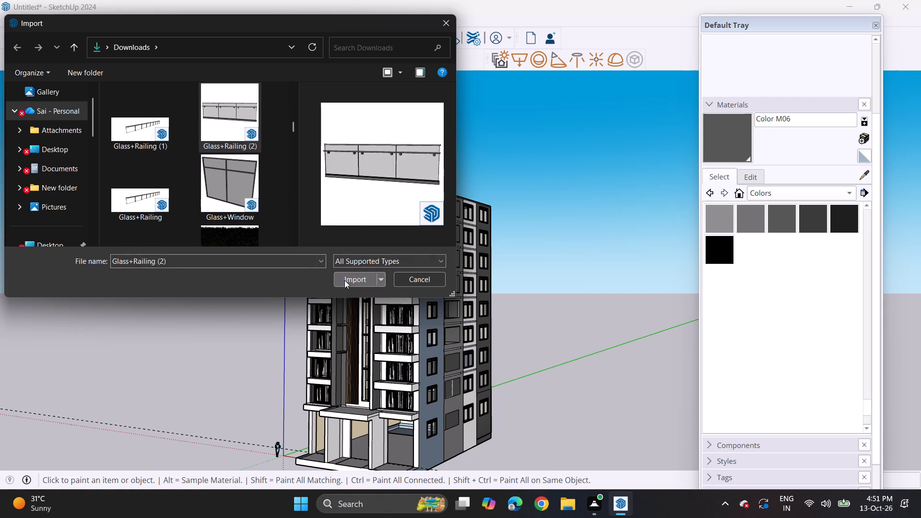
Place the imported glass railing on the parapet of the top-floor balcony beside the dark grey column.
middle_drag(317, 249, 480, 316)
scroll(365, 260, up, 3)
scroll(322, 225, up, 15)
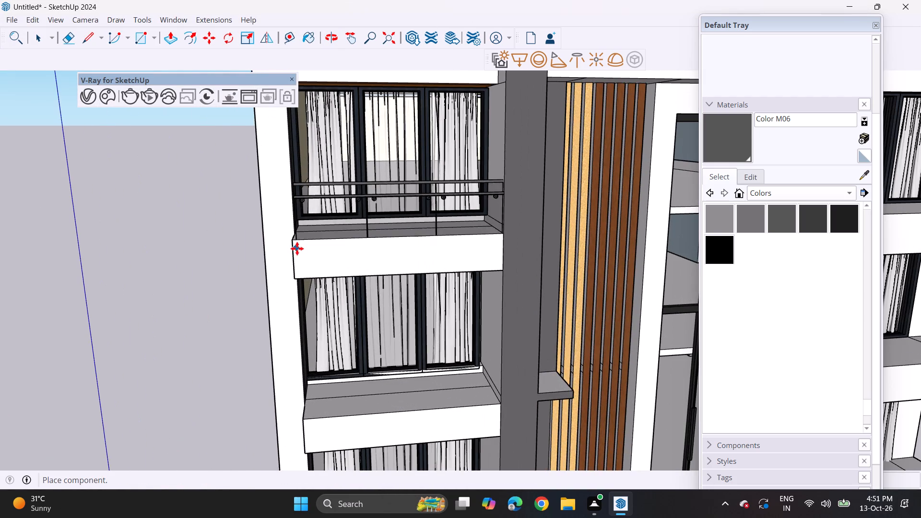
click(297, 244)
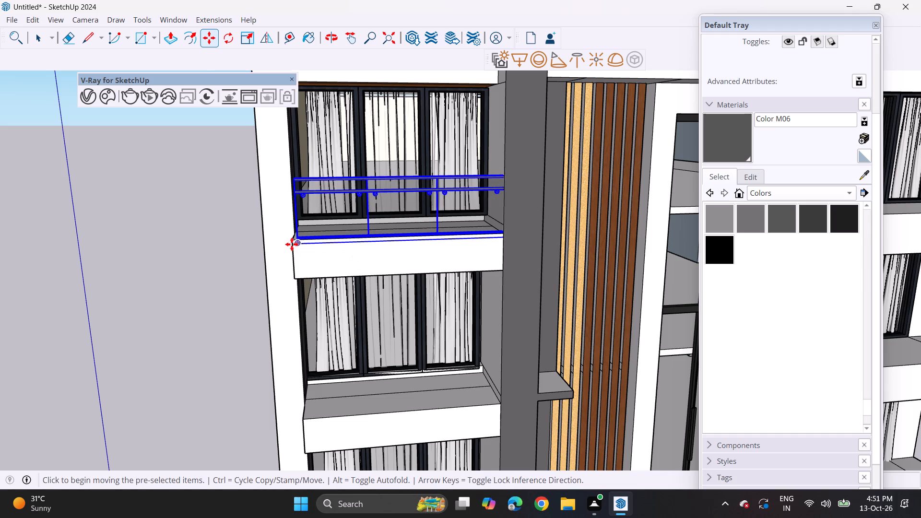
Copy the glass railing down to the balcony one floor below and align its bottom corner with the parapet's outer corner.
click(292, 244)
middle_drag(294, 371, 294, 337)
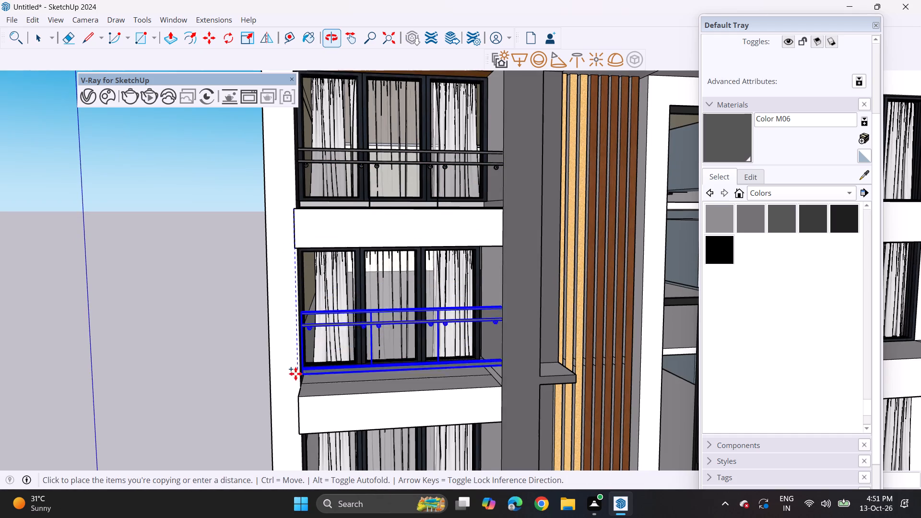
click(294, 397)
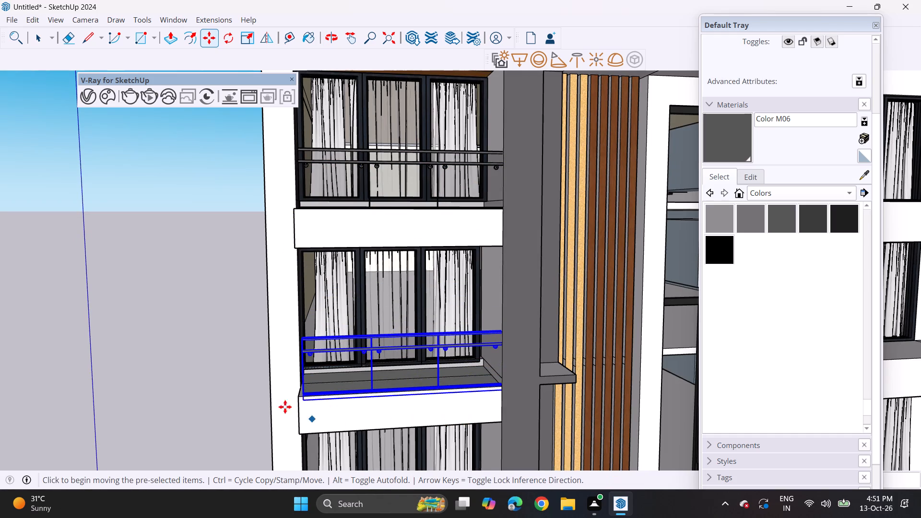
middle_drag(285, 407, 571, 411)
middle_drag(574, 418, 522, 348)
scroll(574, 418, up, 1)
scroll(538, 363, up, 3)
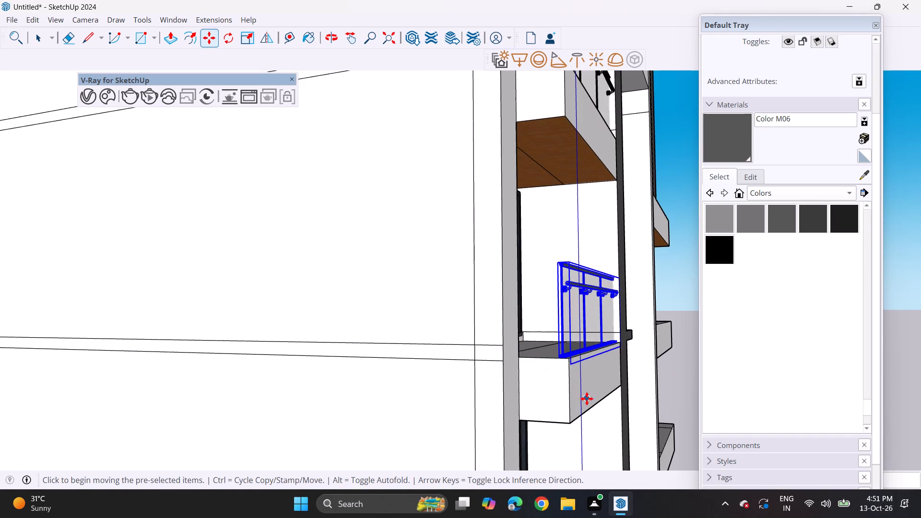
click(570, 370)
click(568, 356)
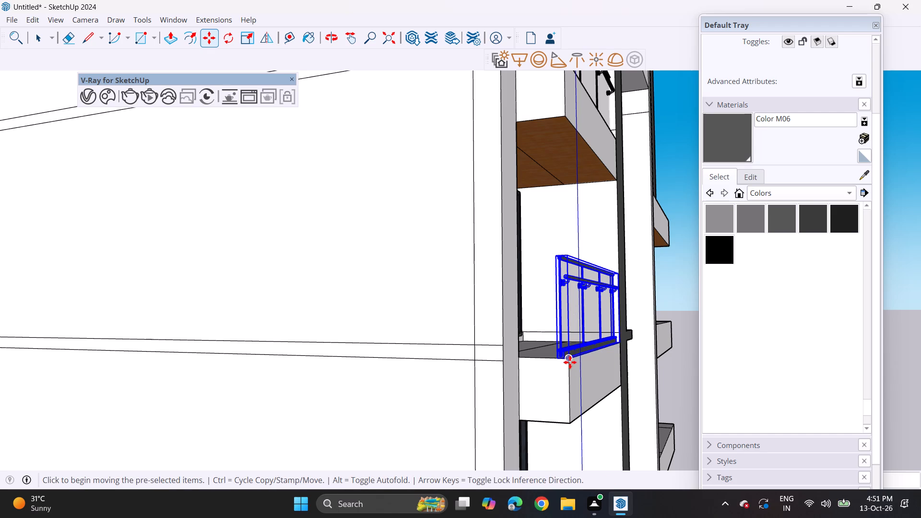
Copy the glass railing down onto the third, fourth and fifth balconies from the top, corner to corner.
click(570, 362)
shift+middle_drag(575, 438, 514, 199)
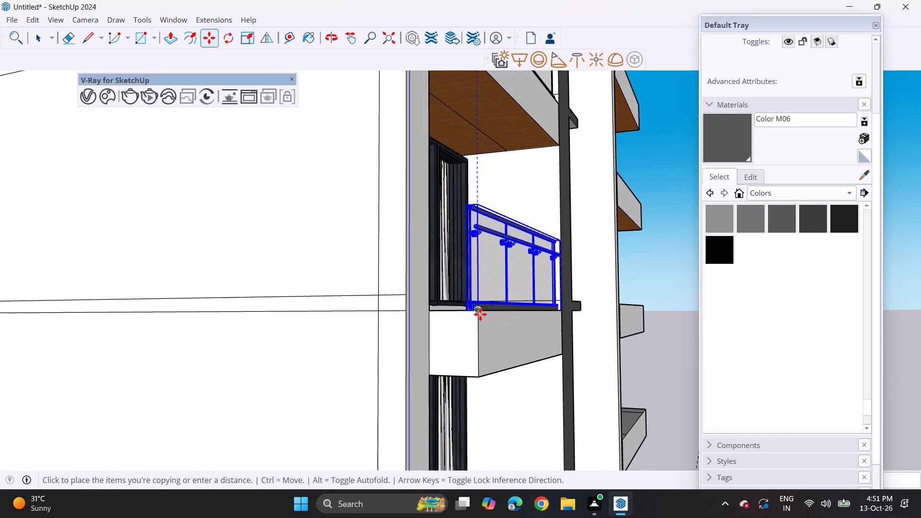
click(480, 314)
click(480, 316)
shift+middle_drag(485, 435, 460, 199)
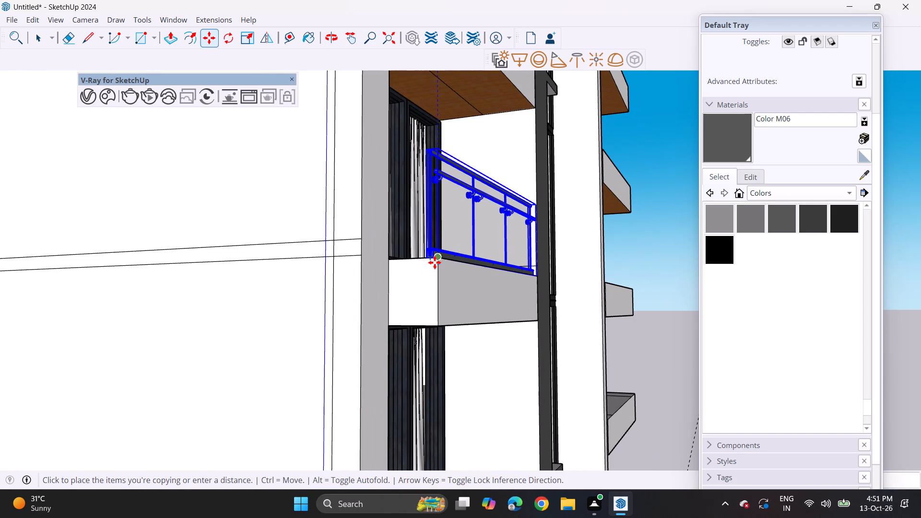
click(436, 260)
click(437, 257)
shift+middle_drag(444, 384, 422, 200)
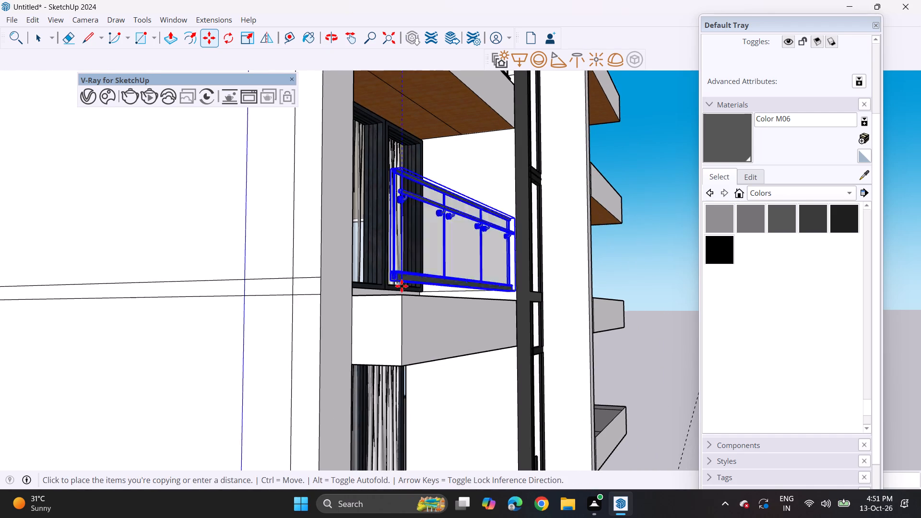
click(401, 298)
Copy the glass railing down onto the remaining three balconies of the same stack, ending at the lowest one.
click(405, 297)
shift+middle_drag(417, 380, 416, 188)
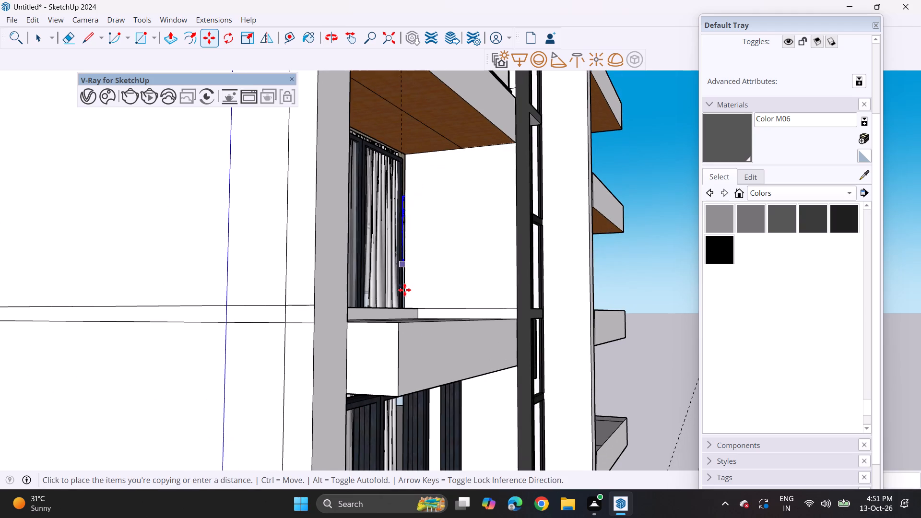
click(403, 324)
drag(401, 324, 404, 329)
shift+middle_drag(401, 388, 401, 381)
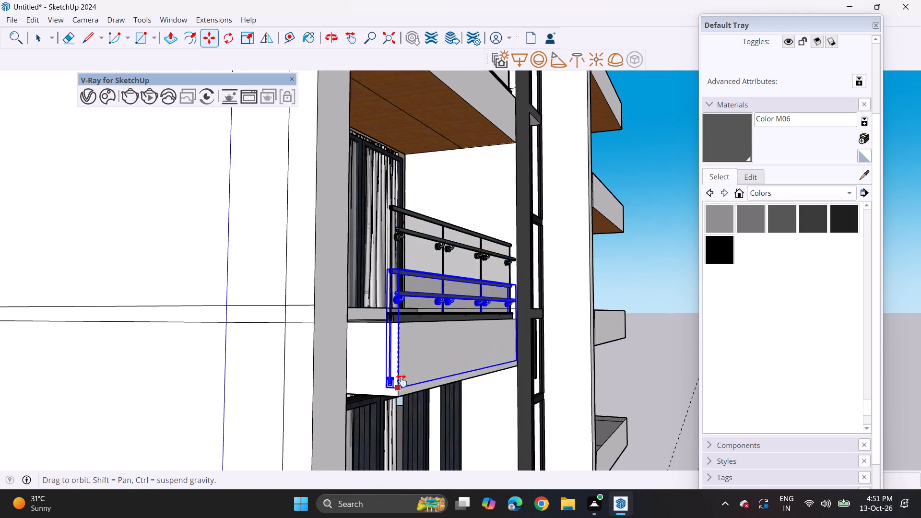
shift+middle_drag(401, 381, 407, 185)
shift+middle_drag(399, 412, 400, 270)
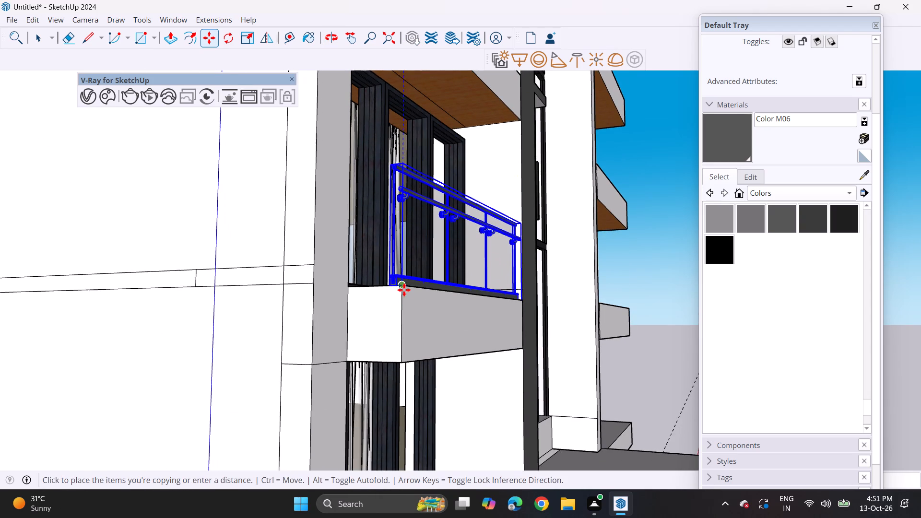
click(404, 290)
drag(401, 282, 402, 288)
shift+middle_drag(395, 409, 397, 175)
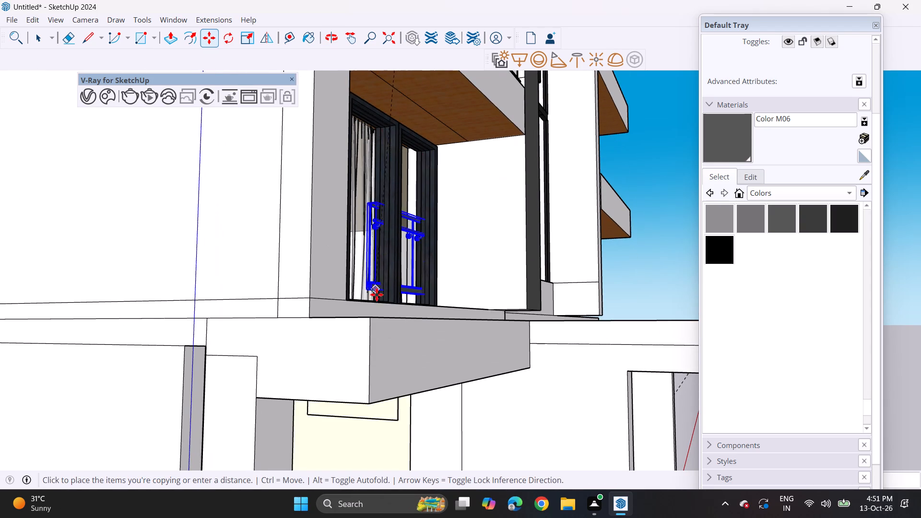
click(374, 321)
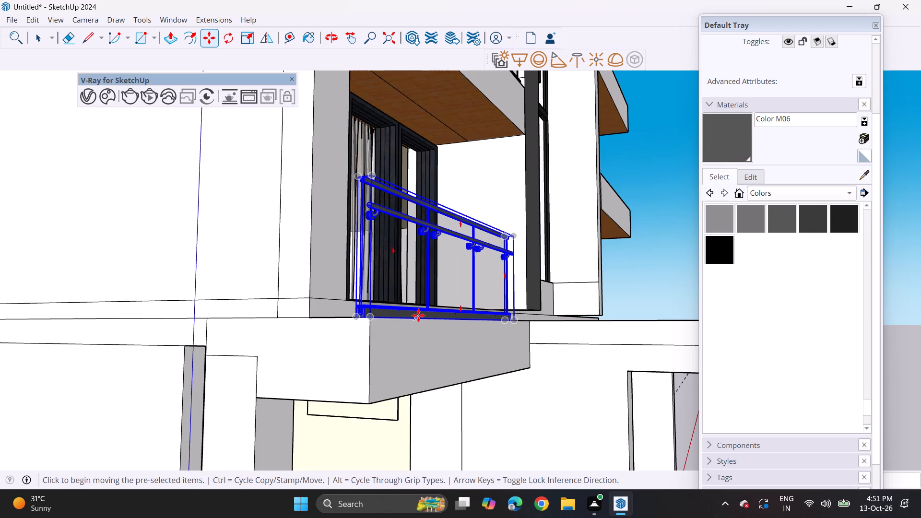
Move the lowest balcony's glass railing along the parapet until its inner end meets the dark grey column.
middle_drag(397, 326, 197, 371)
middle_drag(548, 325, 315, 346)
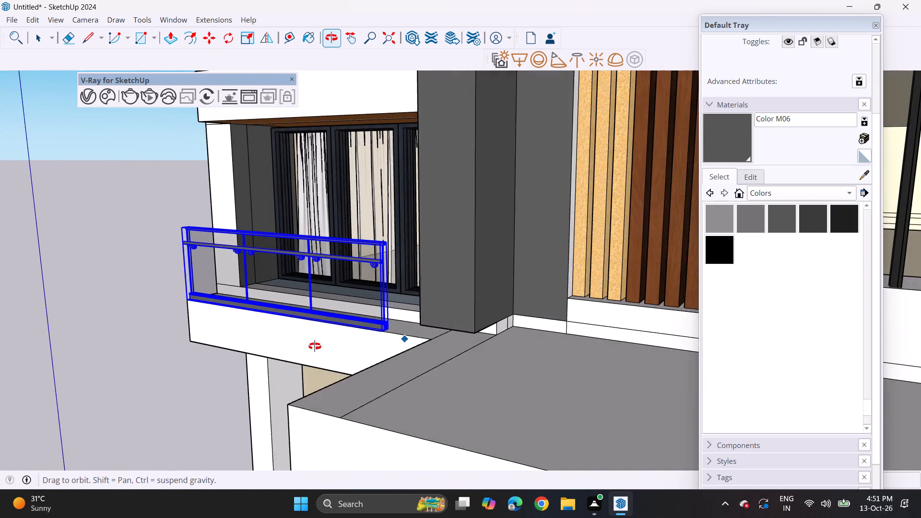
middle_drag(315, 346, 288, 351)
click(370, 332)
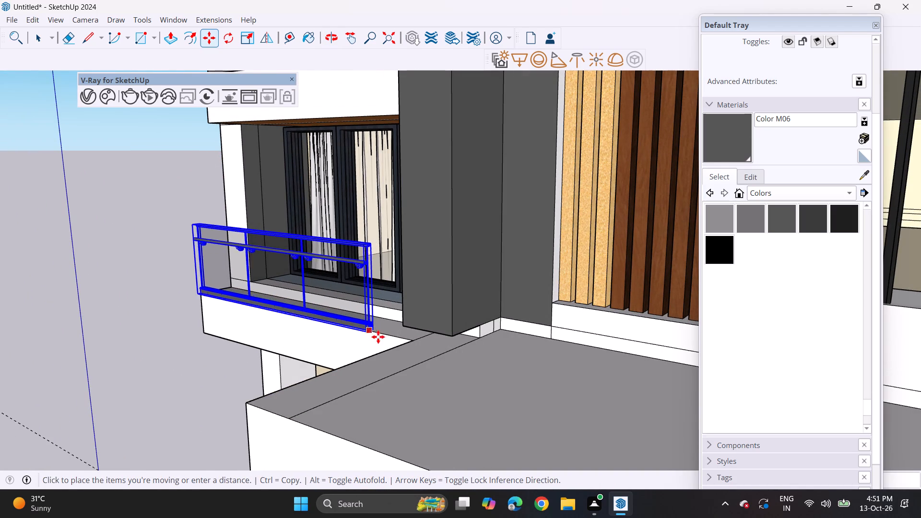
click(395, 340)
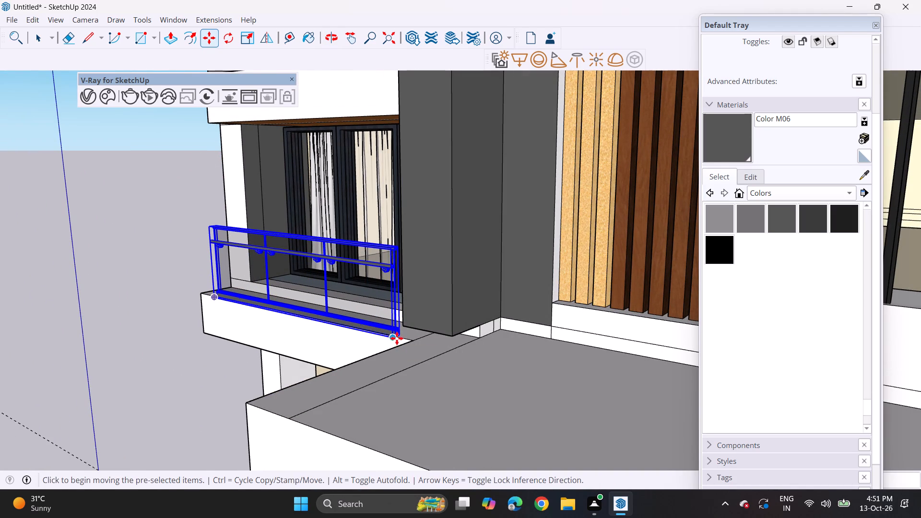
Copy the lowest balcony's glass railing across to the lowest balcony of the other stack, bottom corner on the parapet's outer corner.
click(394, 341)
scroll(393, 312, down, 14)
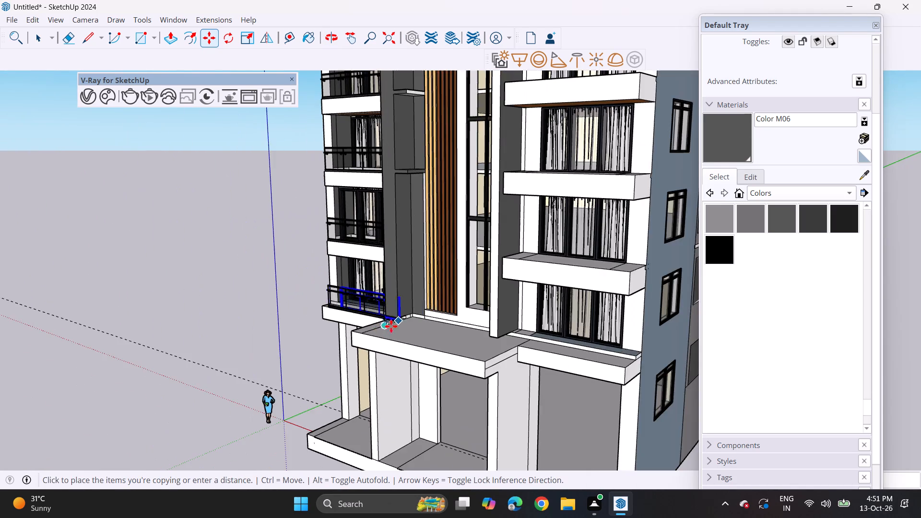
shift+middle_drag(437, 325, 260, 310)
scroll(351, 351, up, 3)
scroll(394, 339, up, 3)
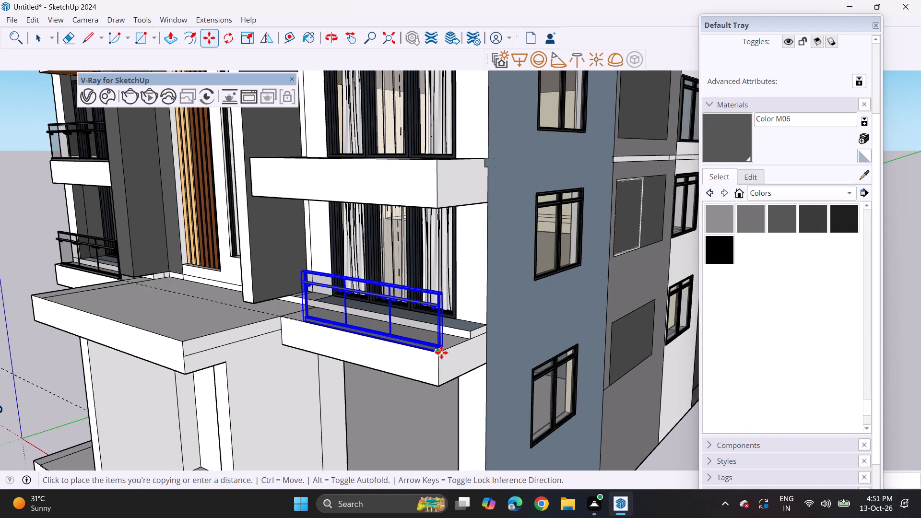
click(441, 353)
Scale the copied lowest railing lengthwise so its inner end reaches the inner end of the balcony parapet.
middle_drag(335, 351, 509, 374)
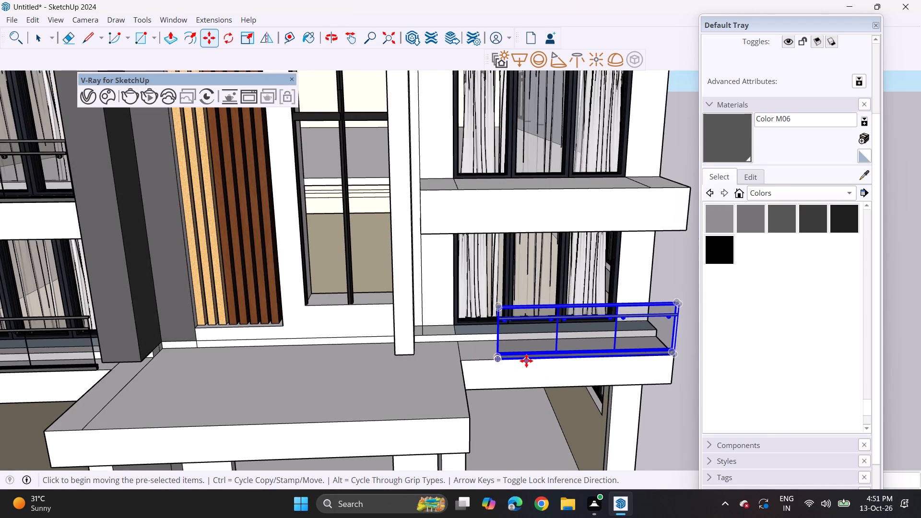
scroll(526, 361, up, 3)
click(249, 39)
middle_drag(401, 345, 514, 368)
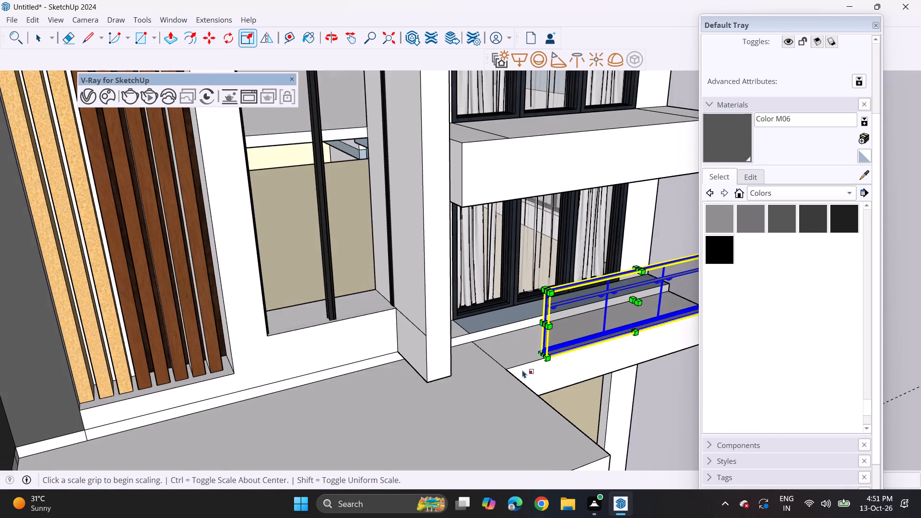
scroll(537, 353, up, 3)
click(548, 312)
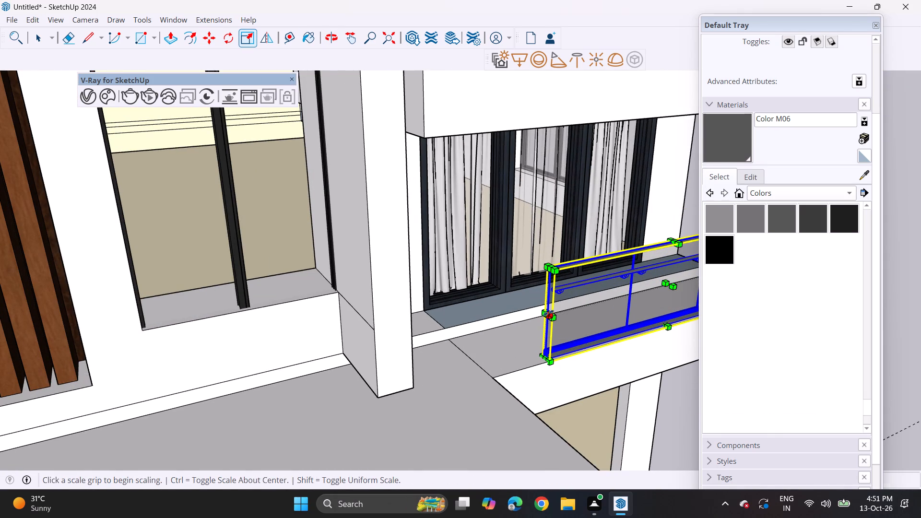
click(496, 352)
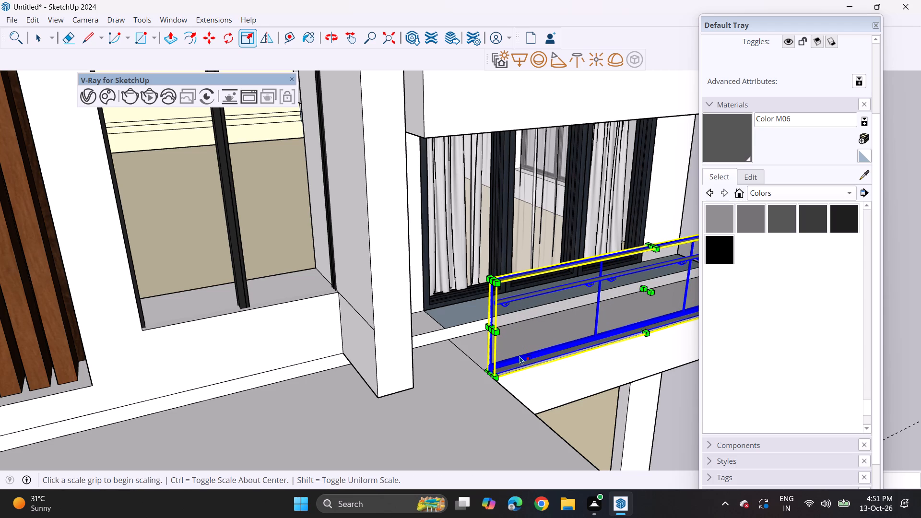
middle_drag(451, 377, 269, 384)
scroll(283, 313, down, 9)
key(space)
click(579, 327)
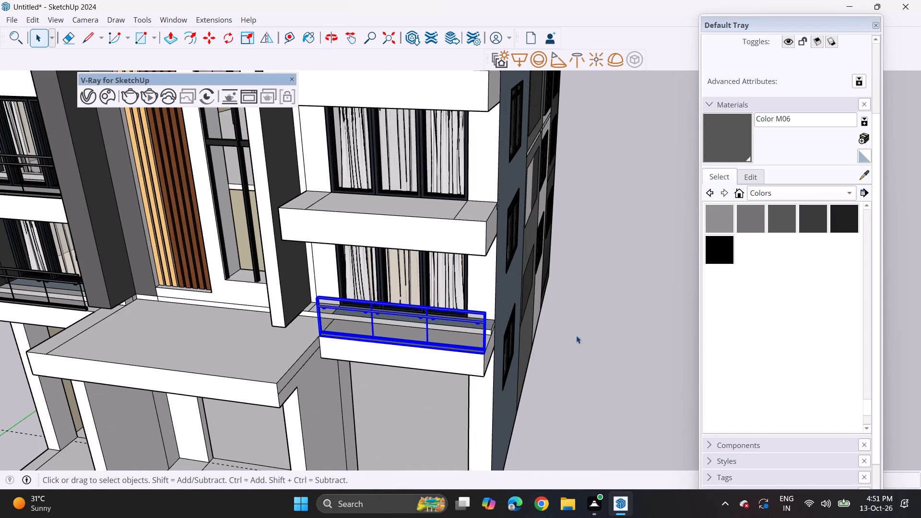
Copy the glass railing beside the blue-grey wall up to the second-lowest balcony, aligned on the parapet's outer corner.
middle_drag(553, 374, 519, 298)
shift+middle_drag(439, 260, 442, 342)
scroll(408, 382, up, 2)
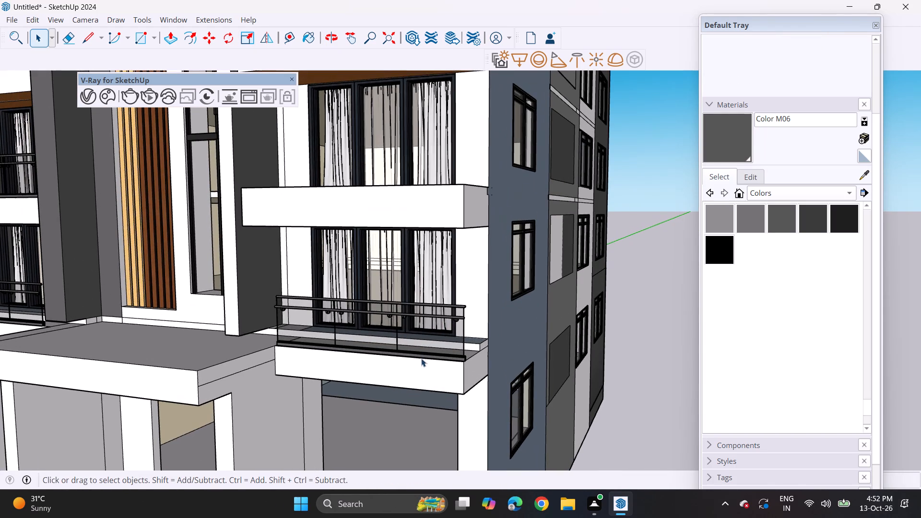
click(428, 341)
key(m)
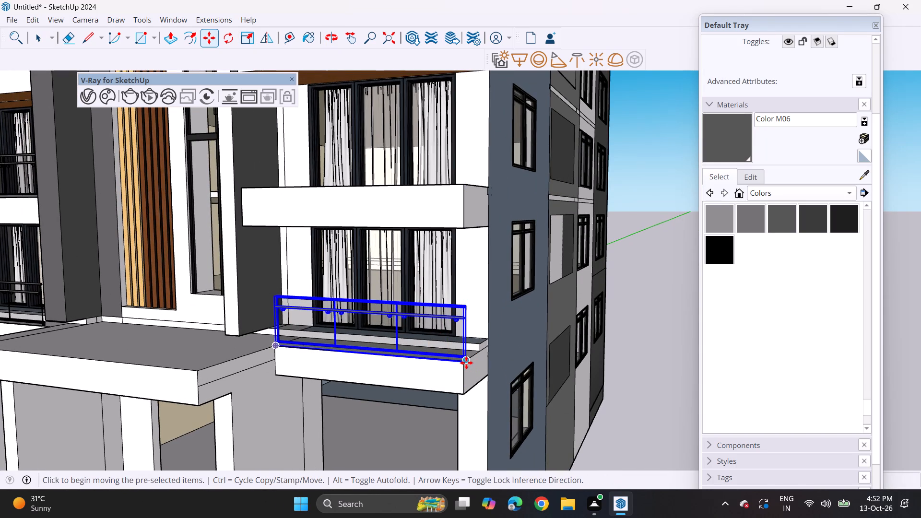
click(466, 363)
shift+middle_drag(468, 261, 466, 378)
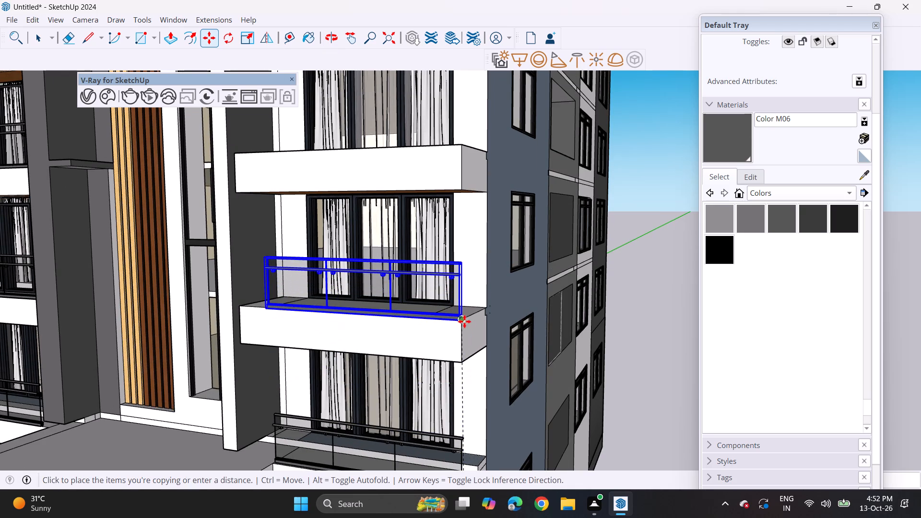
click(464, 321)
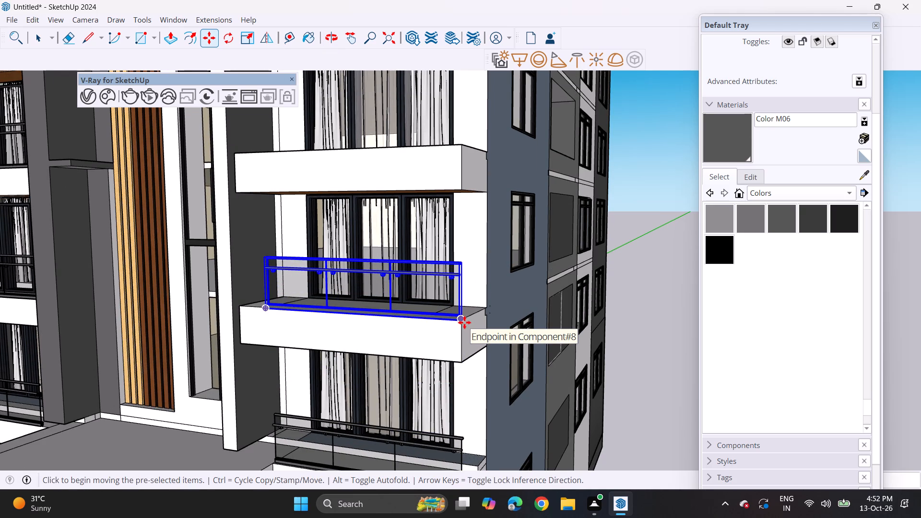
Scale the second-lowest balcony's railing lengthwise until its inner end meets the parapet's inner corner.
middle_drag(332, 331, 556, 360)
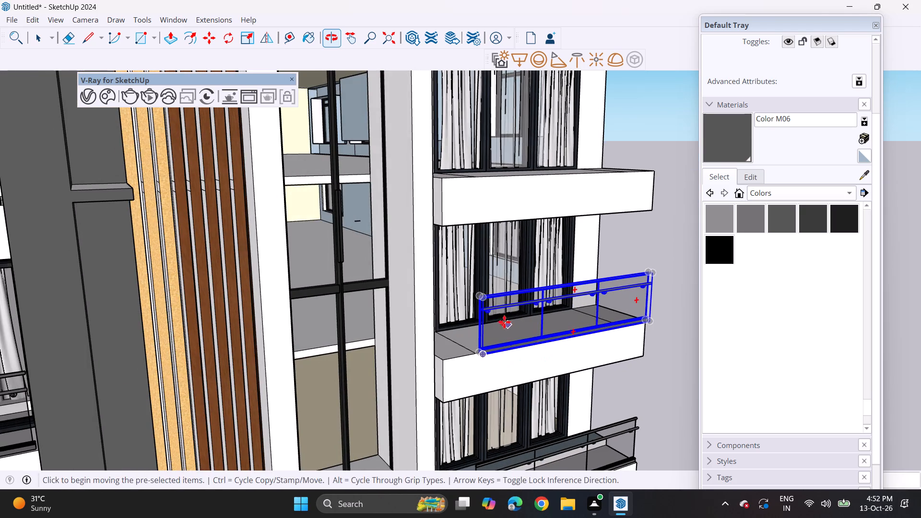
click(251, 35)
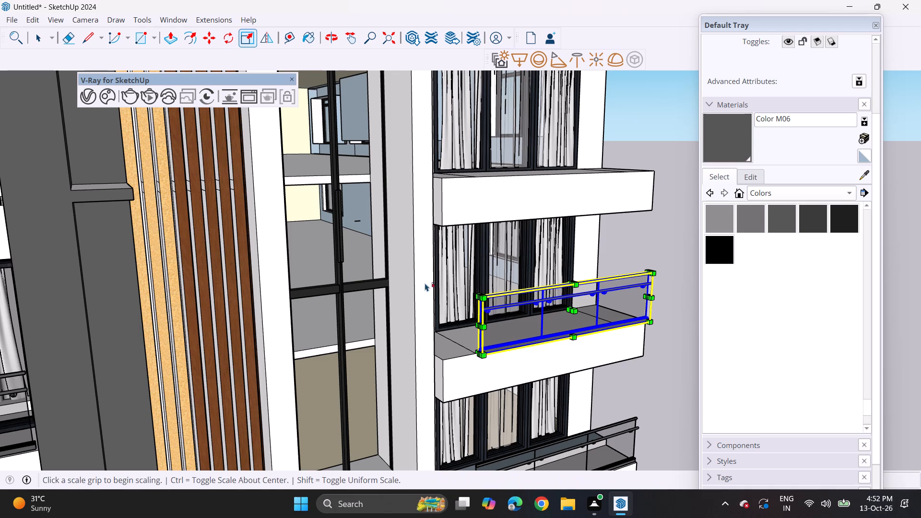
scroll(479, 324, up, 8)
click(482, 330)
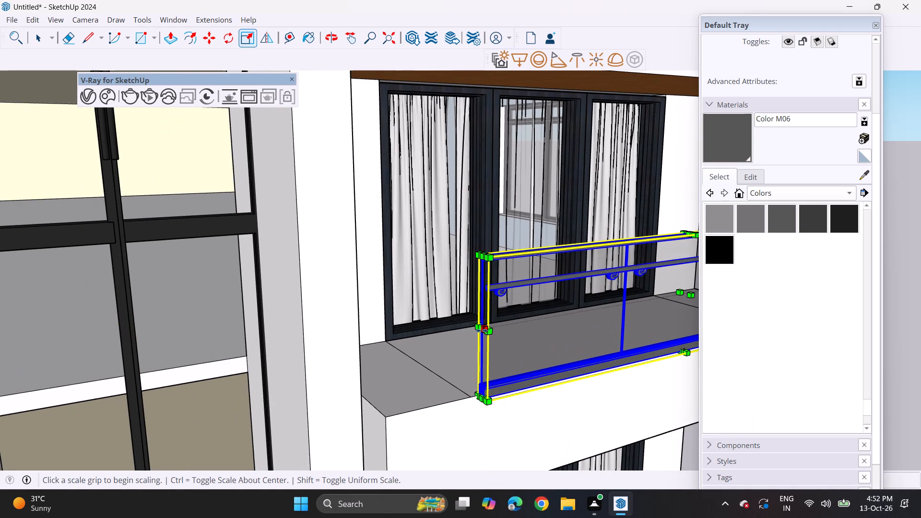
click(385, 371)
scroll(448, 377, down, 7)
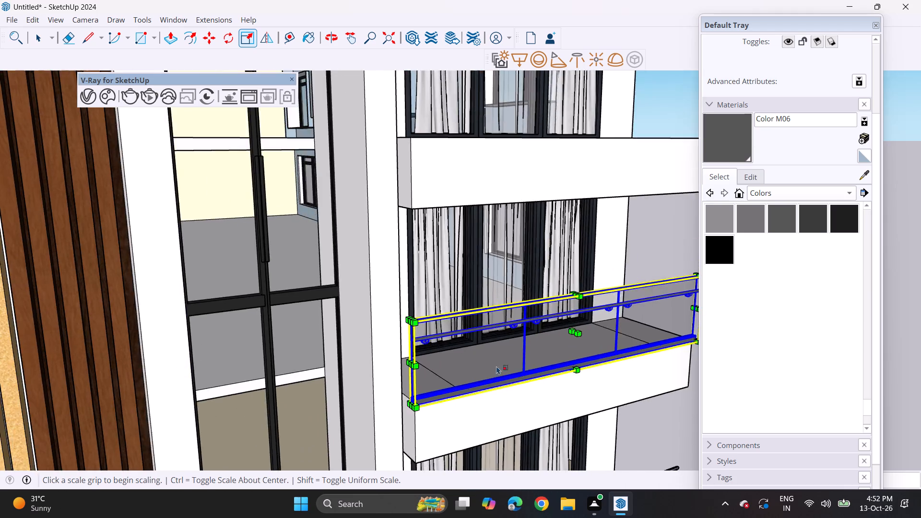
Copy the lengthened railing up onto the third, fourth and fifth balconies from the bottom of the same stack, corner to corner.
middle_drag(472, 379, 260, 321)
scroll(322, 315, down, 6)
middle_drag(444, 324, 342, 360)
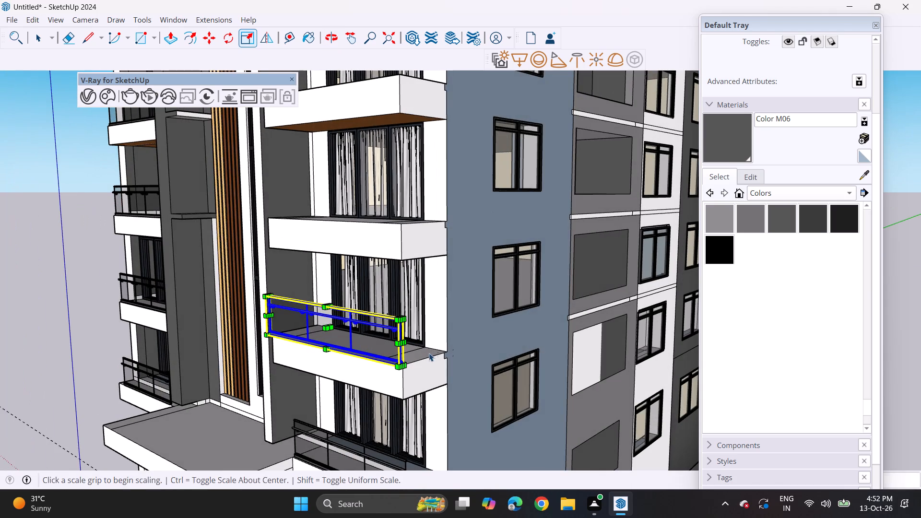
key(space)
key(m)
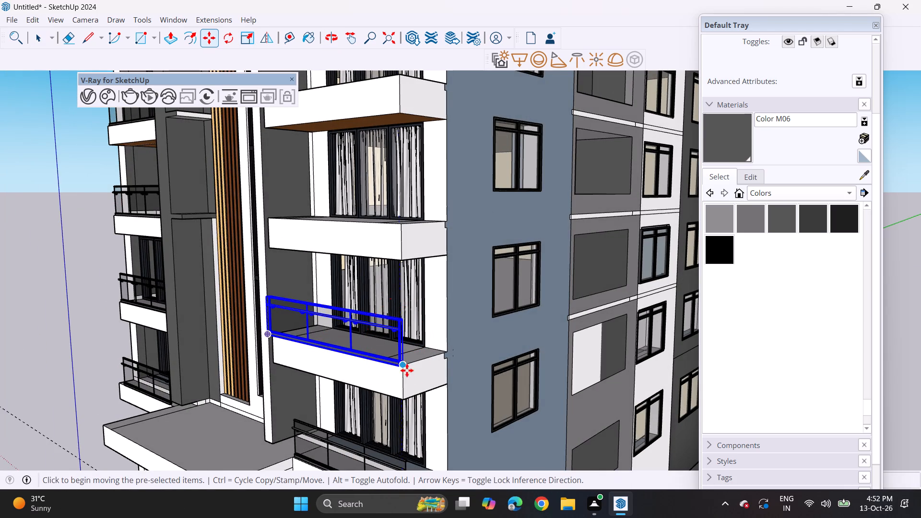
click(406, 365)
shift+middle_drag(404, 283, 405, 341)
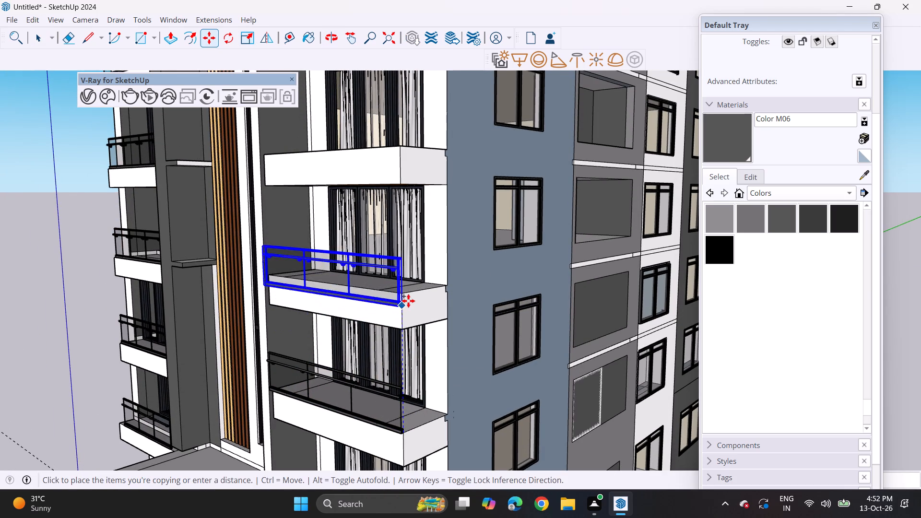
click(408, 295)
click(404, 296)
shift+middle_drag(400, 237, 408, 291)
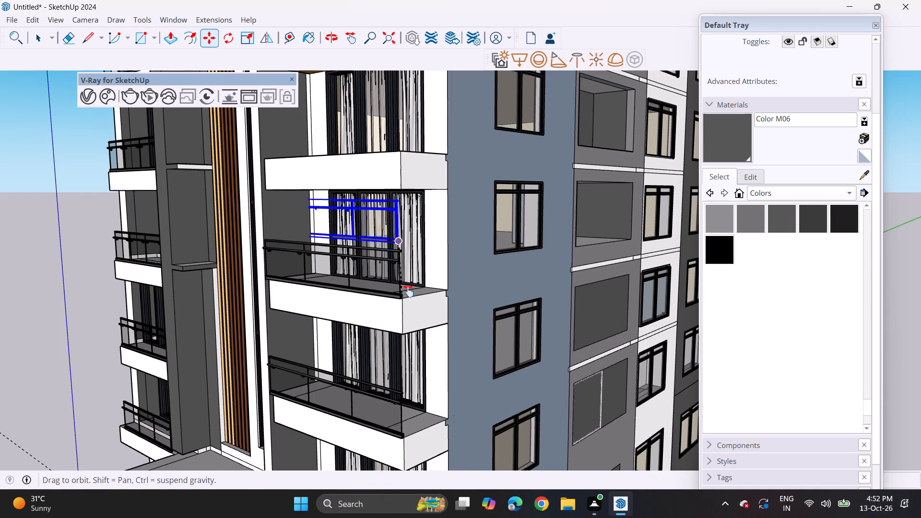
shift+middle_drag(408, 291, 411, 335)
click(416, 267)
click(416, 264)
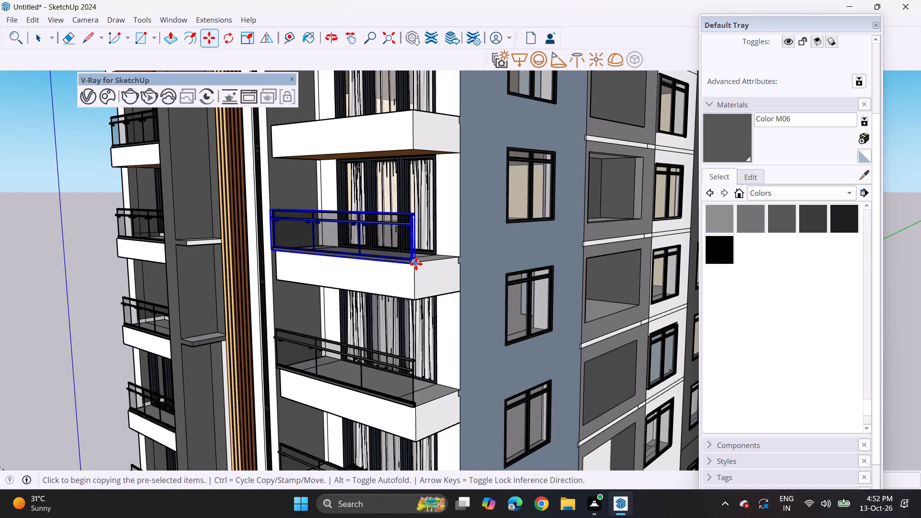
shift+middle_drag(417, 266, 417, 342)
click(413, 191)
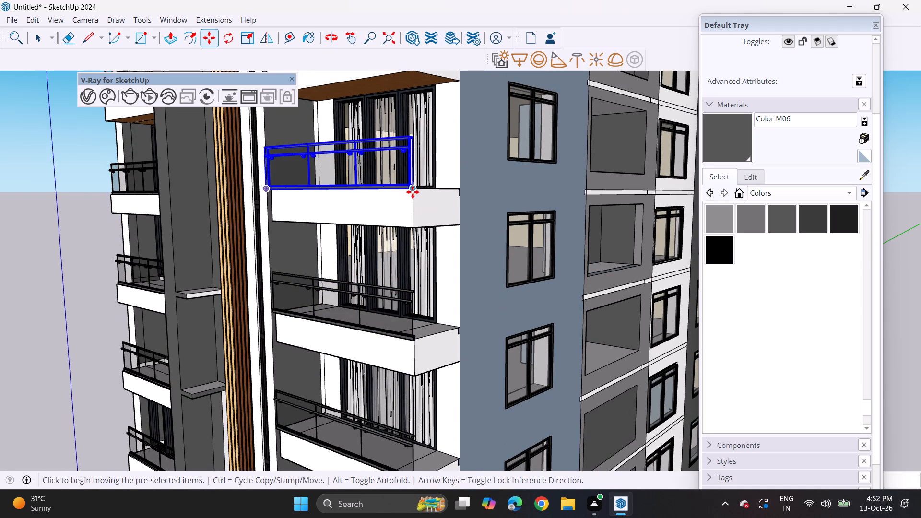
Copy the railing up onto the remaining three balconies of this stack, ending at the top one, corner to corner.
click(413, 192)
shift+middle_drag(417, 158, 411, 327)
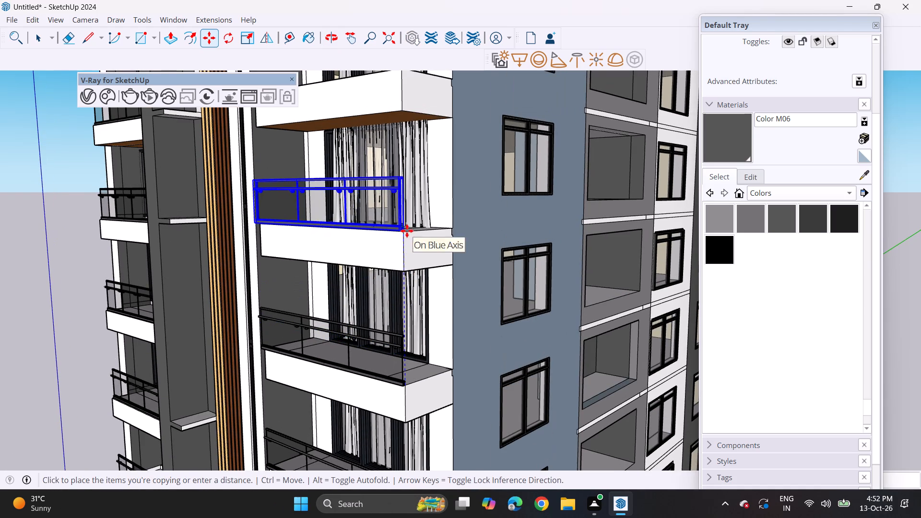
click(407, 231)
click(404, 234)
shift+middle_drag(405, 220, 407, 395)
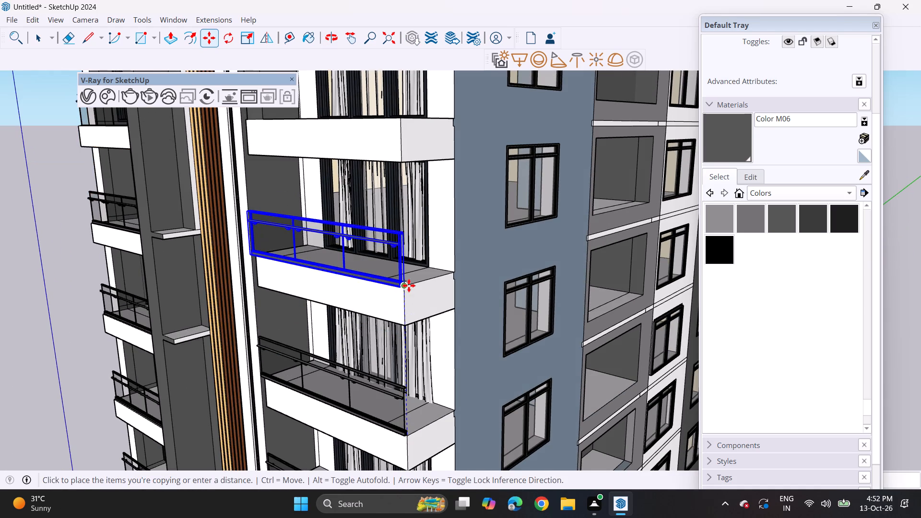
click(409, 285)
ctrl+click(409, 284)
shift+middle_drag(409, 245, 409, 373)
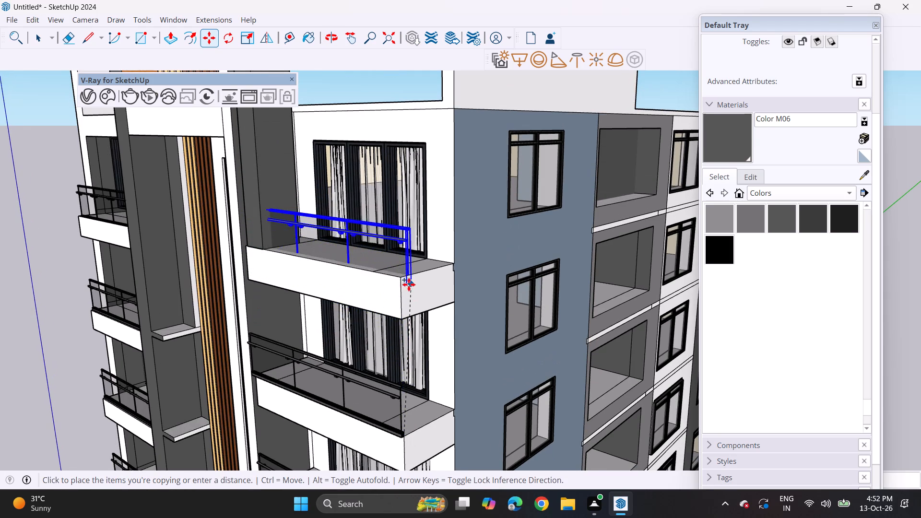
click(401, 281)
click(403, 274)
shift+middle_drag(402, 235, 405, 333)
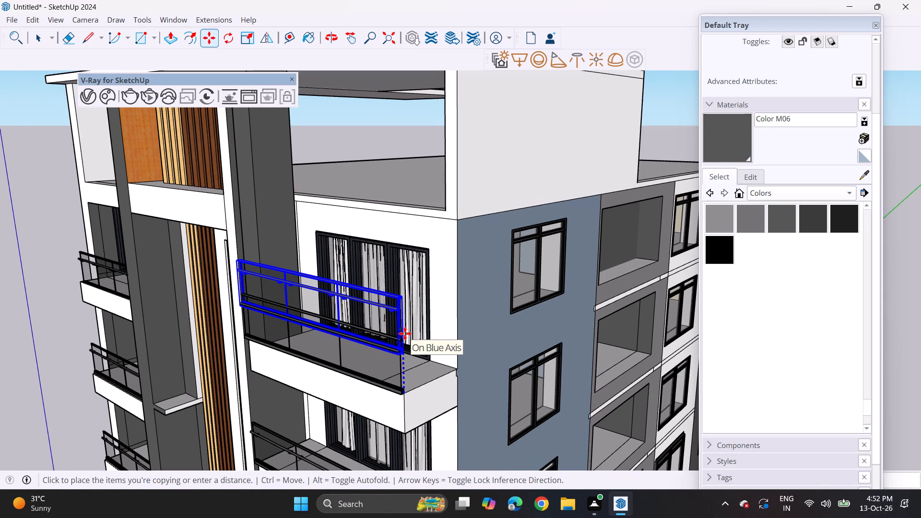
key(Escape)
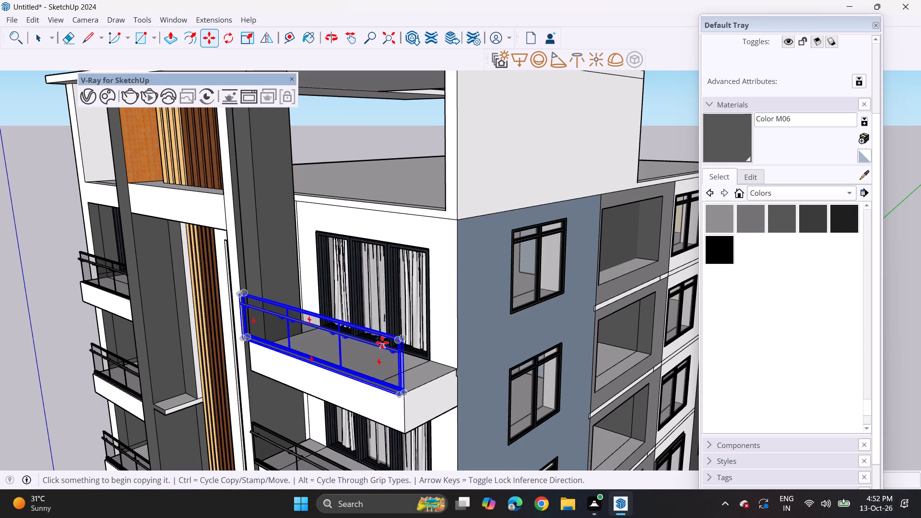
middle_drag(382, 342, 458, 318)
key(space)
Draw a short line extending the roof slab's front top edge to the building's outer corner above the top balcony.
middle_drag(466, 233, 437, 267)
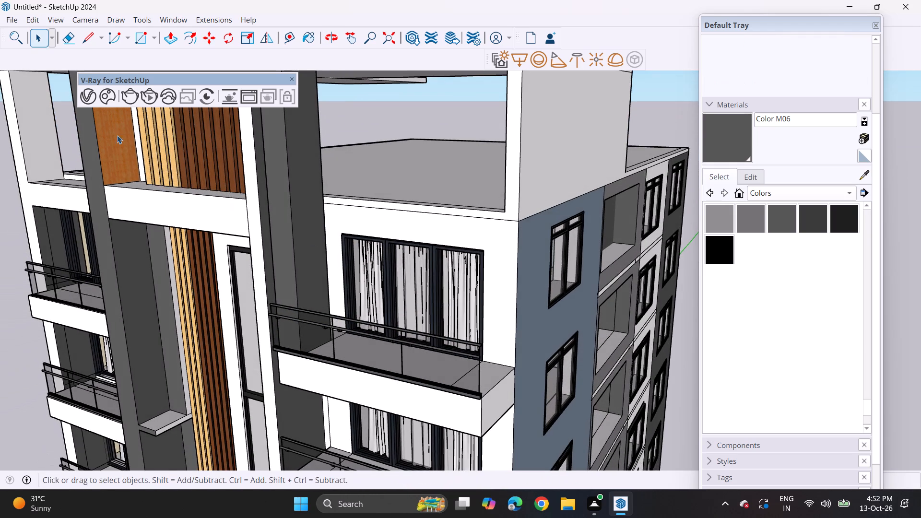
click(86, 35)
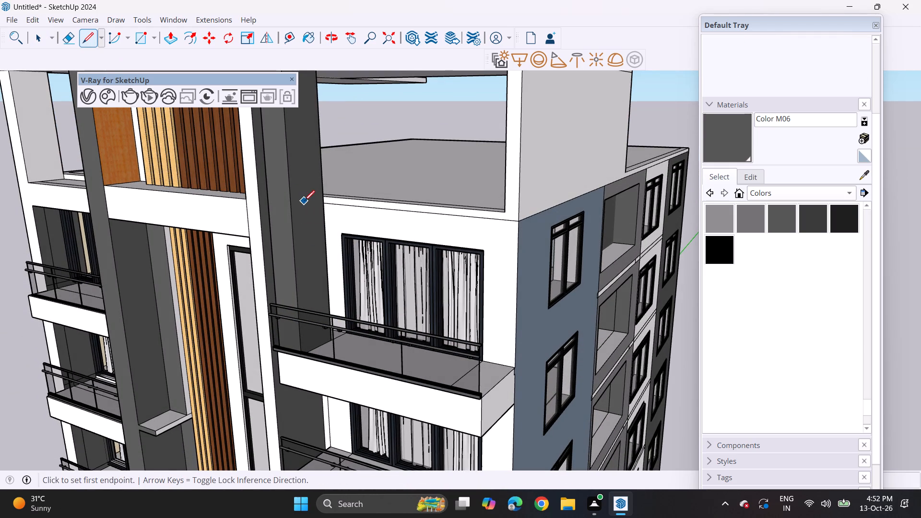
drag(504, 213, 509, 215)
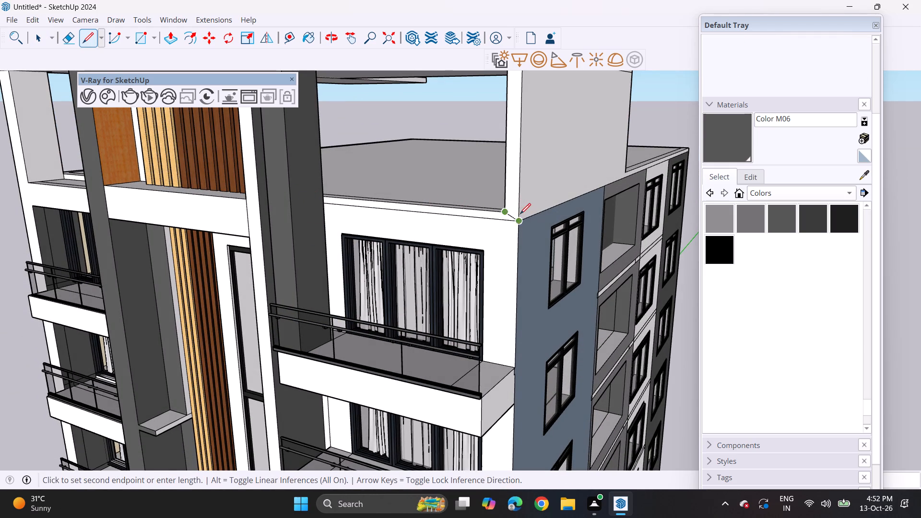
click(520, 214)
Push/Pull the narrow front band of the roof slab outward to the top balcony's front parapet, forming a canopy.
drag(173, 36, 183, 40)
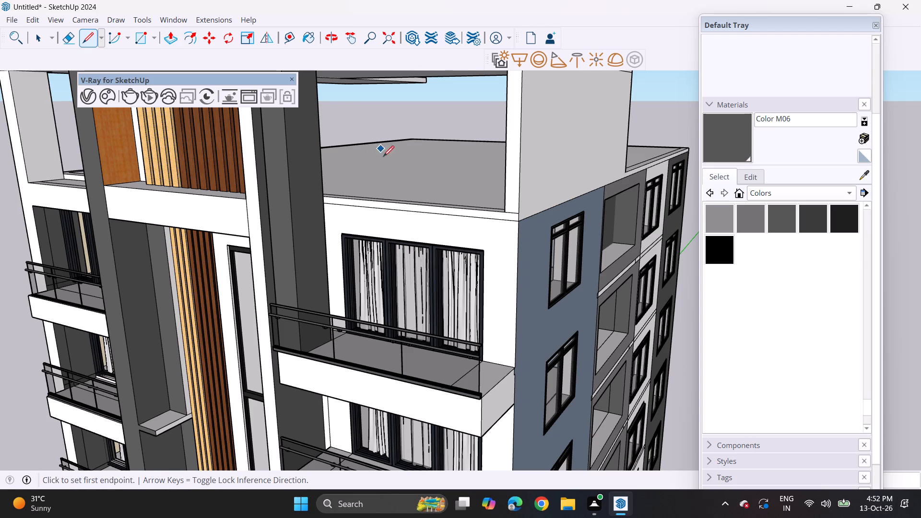
drag(166, 32, 172, 34)
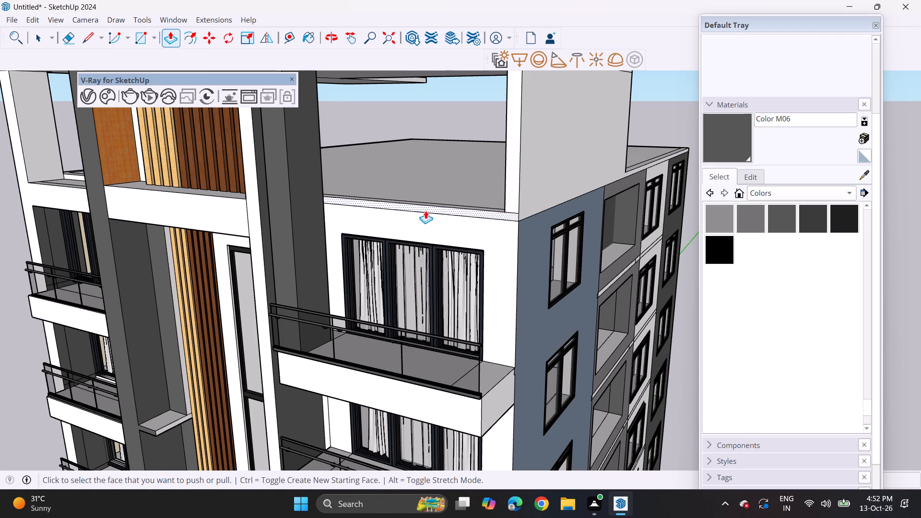
click(427, 206)
click(413, 392)
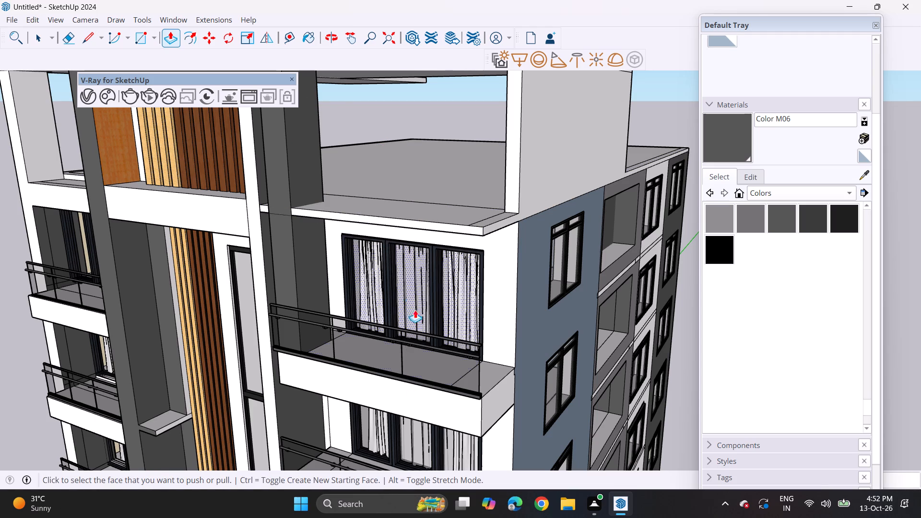
Draw a line across the new canopy slab's top, parallel to and just inside its front edge, starting beside the dark grey column.
middle_drag(356, 223, 289, 318)
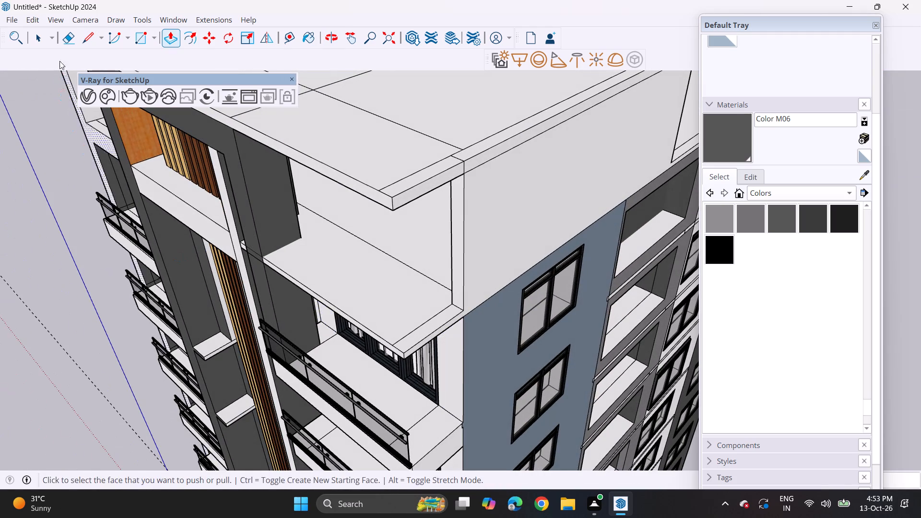
drag(81, 36, 91, 39)
click(281, 248)
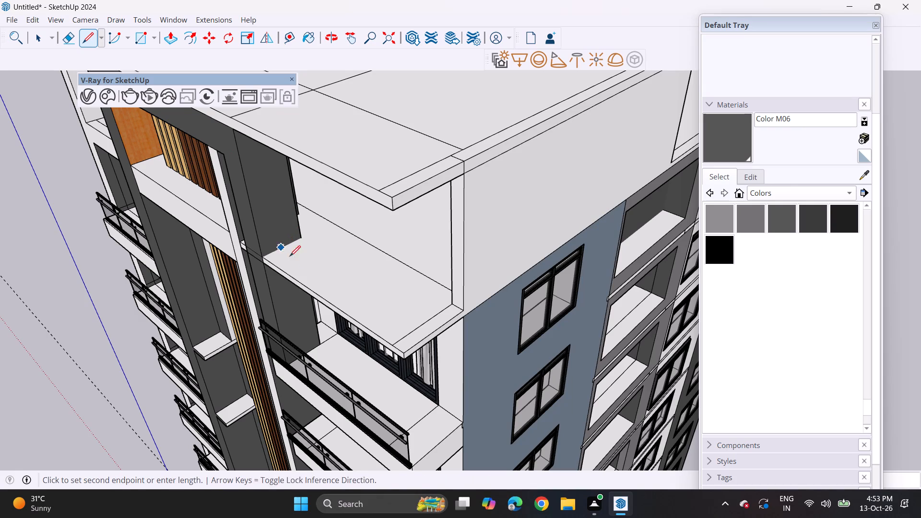
click(417, 342)
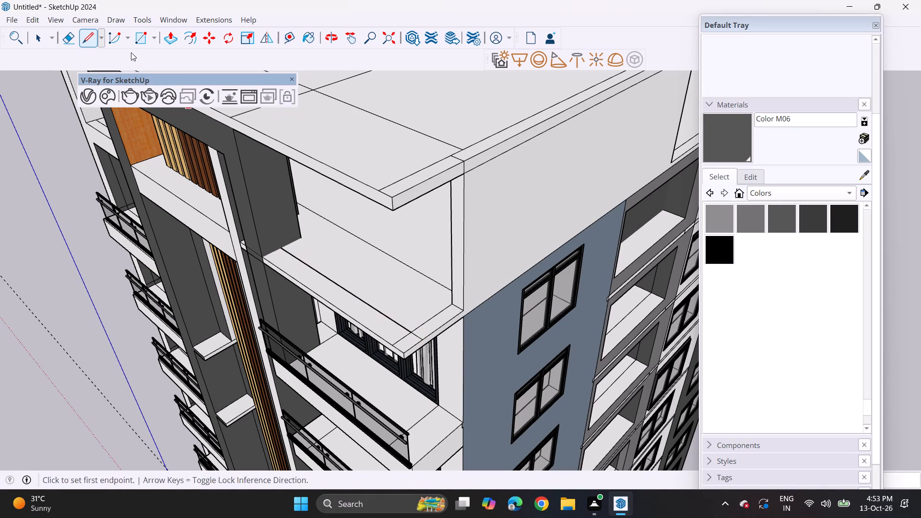
Push/Pull the canopy slab's top face up slightly and raise the narrow strip at its outer corner to match.
drag(171, 40, 177, 47)
click(300, 278)
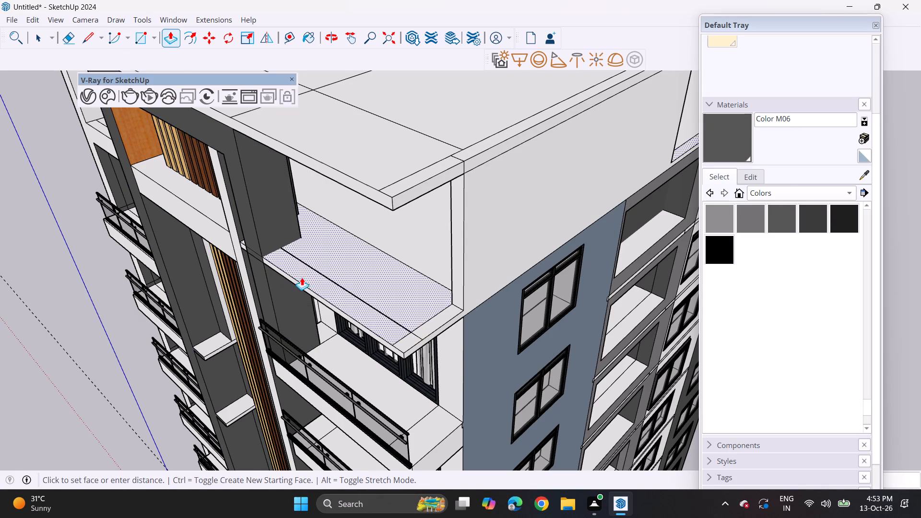
key(Escape)
key(Escape)
click(321, 290)
click(324, 273)
middle_drag(344, 311, 416, 140)
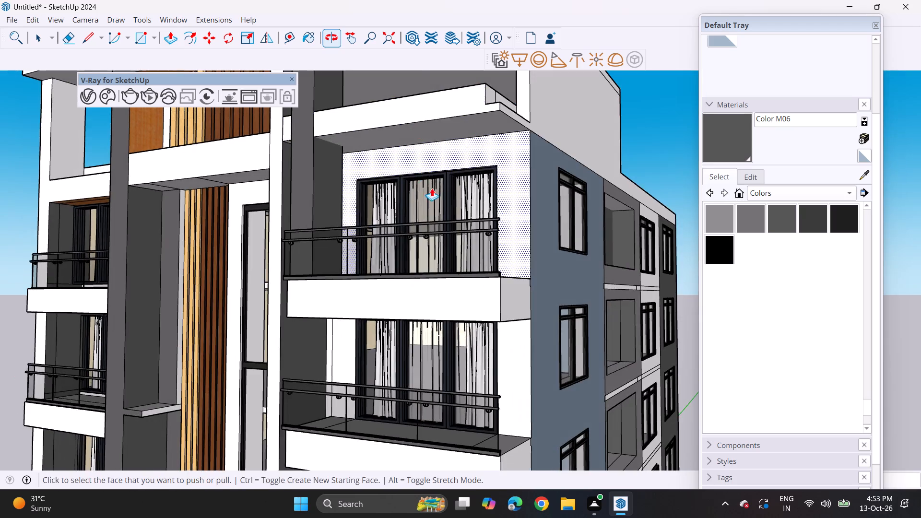
middle_drag(436, 196, 396, 306)
double_click(451, 251)
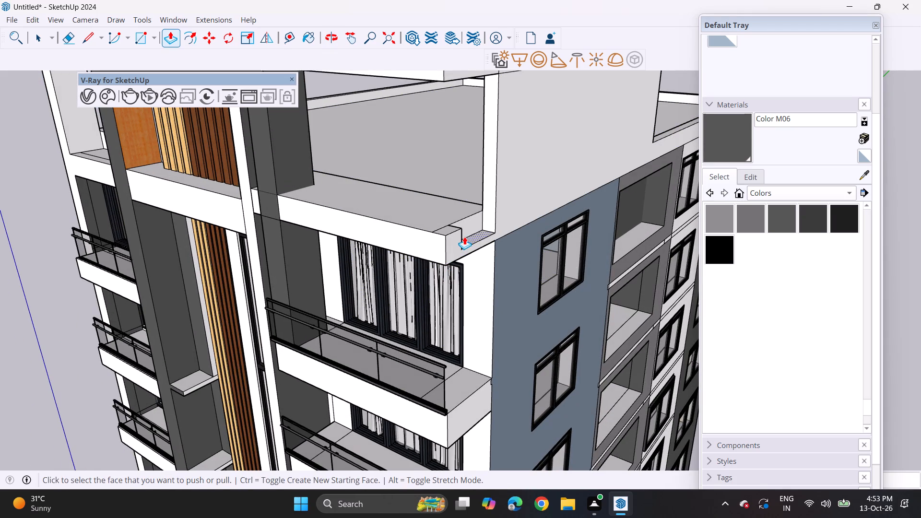
double_click(469, 240)
Repeat the same Push/Pull on the narrow roof-level ledge above the top balcony of the other stack.
middle_drag(312, 236, 319, 234)
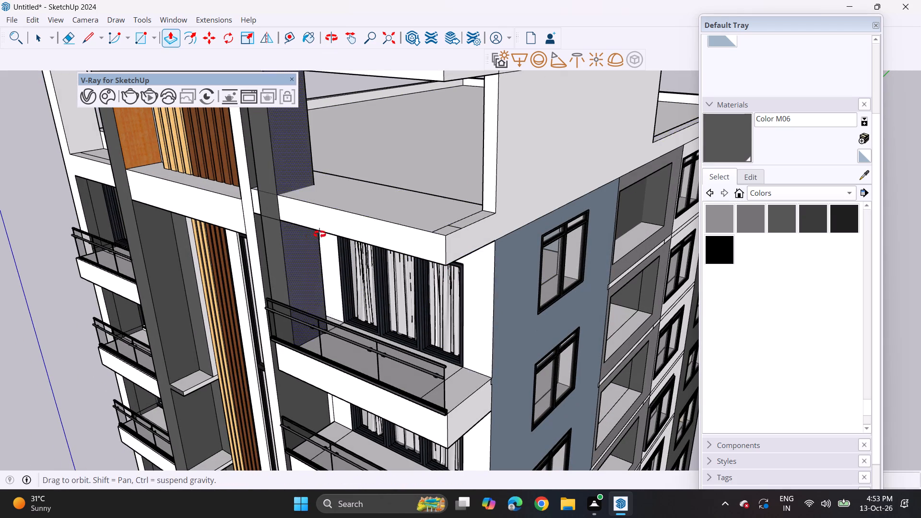
middle_drag(319, 234, 493, 174)
scroll(117, 185, down, 13)
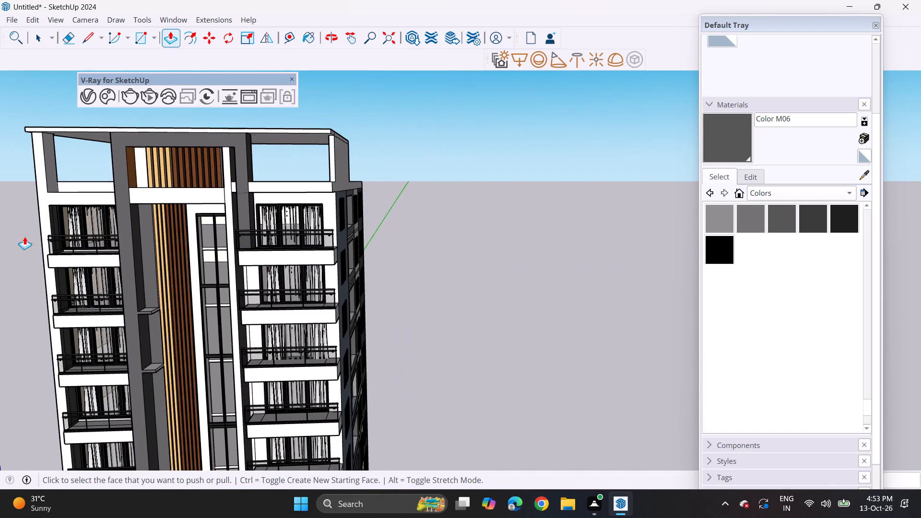
middle_drag(7, 187, 215, 246)
double_click(203, 329)
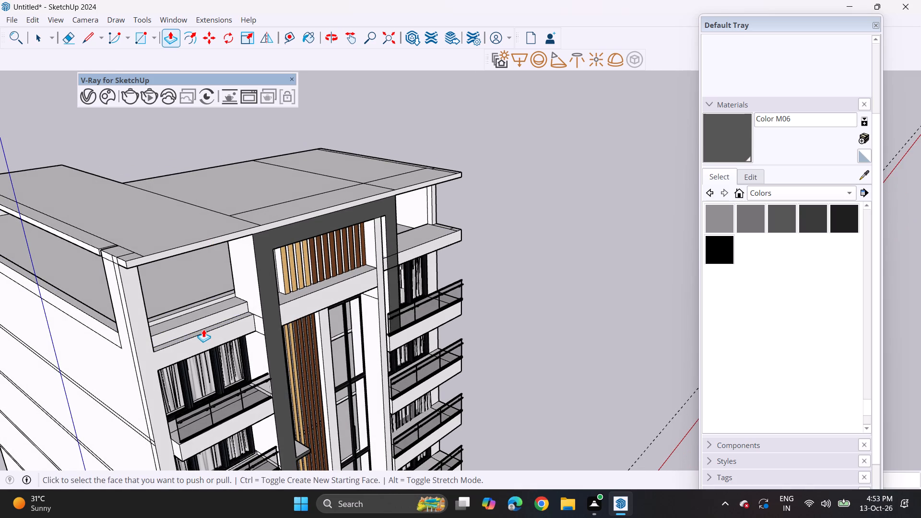
double_click(206, 329)
Copy the top balcony's glass railing straight up onto the front edge of the new roof-level canopy.
middle_drag(297, 317, 0, 295)
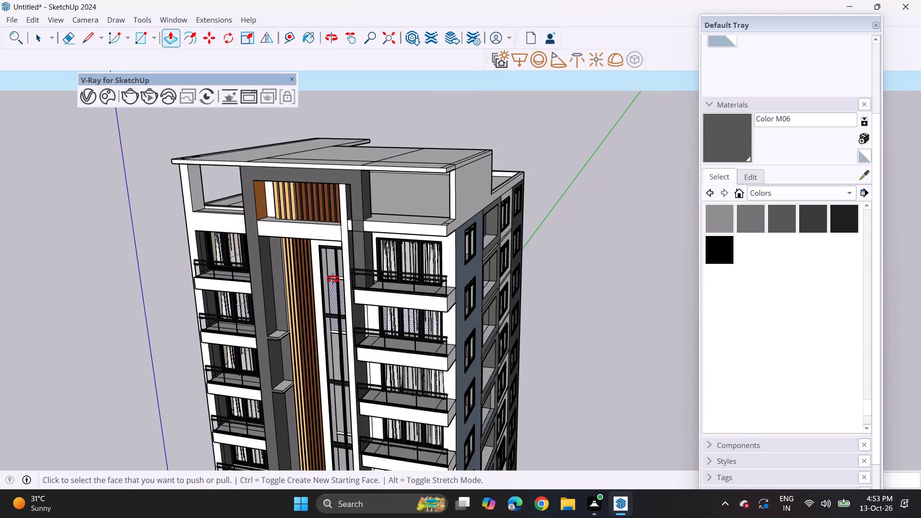
middle_click(333, 279)
scroll(333, 279, up, 1)
scroll(425, 282, up, 2)
key(space)
click(426, 282)
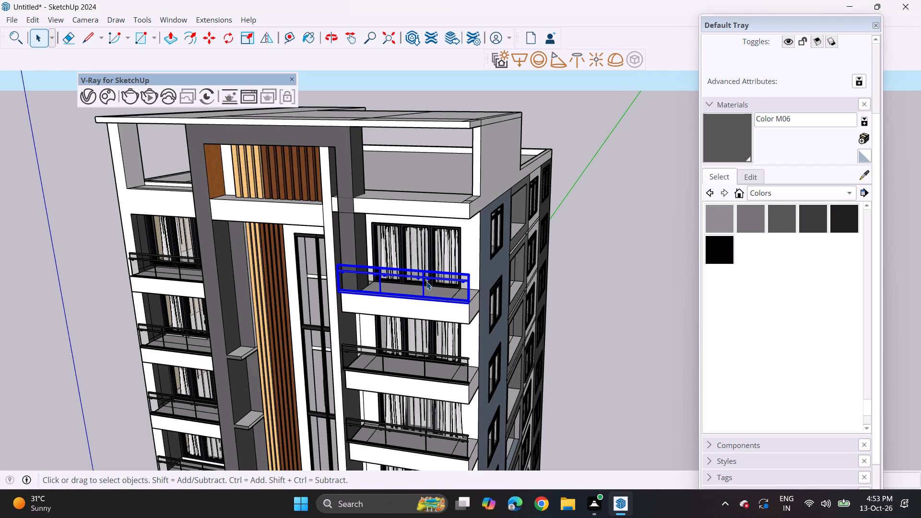
key(m)
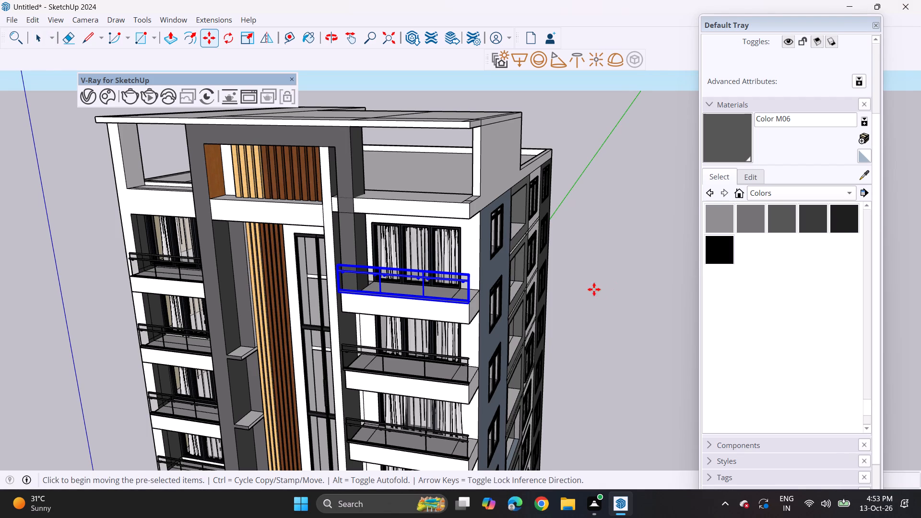
click(470, 305)
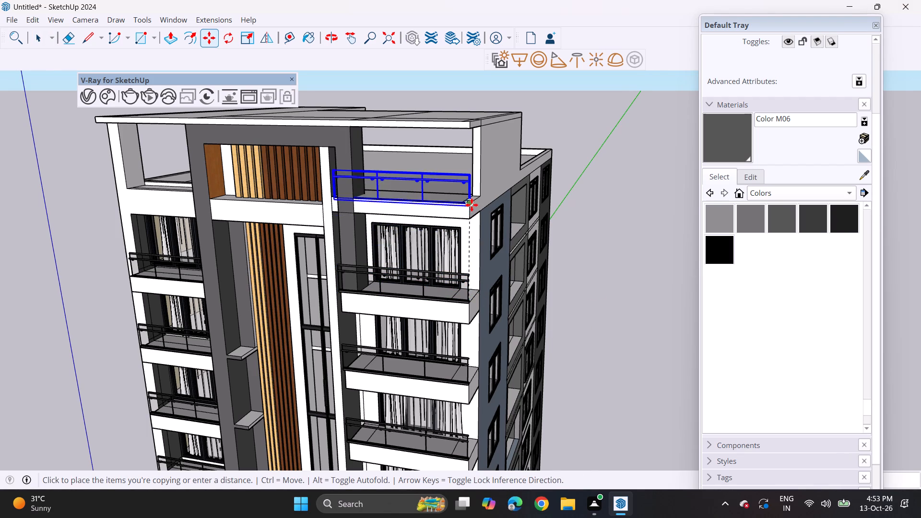
click(468, 207)
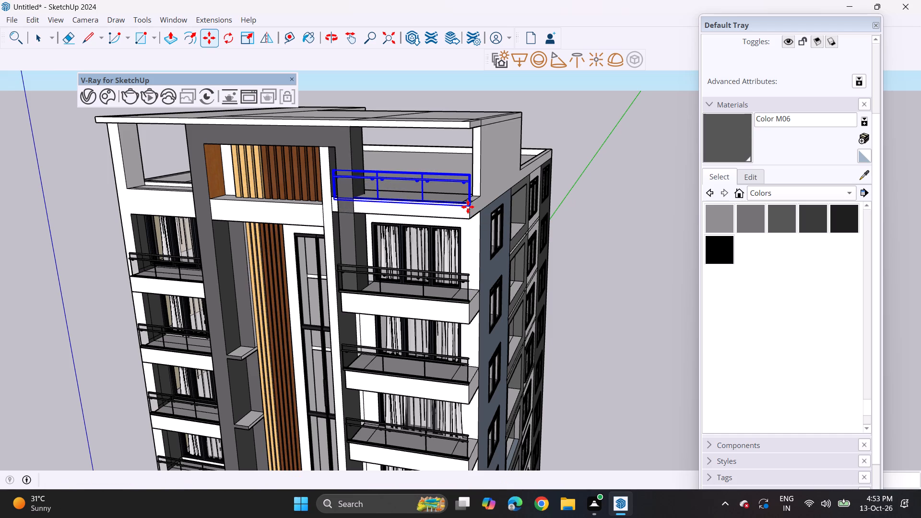
Copy the other stack's top balcony railing up to the roof-level opening, beside the dark grey frame.
middle_drag(381, 212, 586, 219)
middle_drag(543, 208, 519, 208)
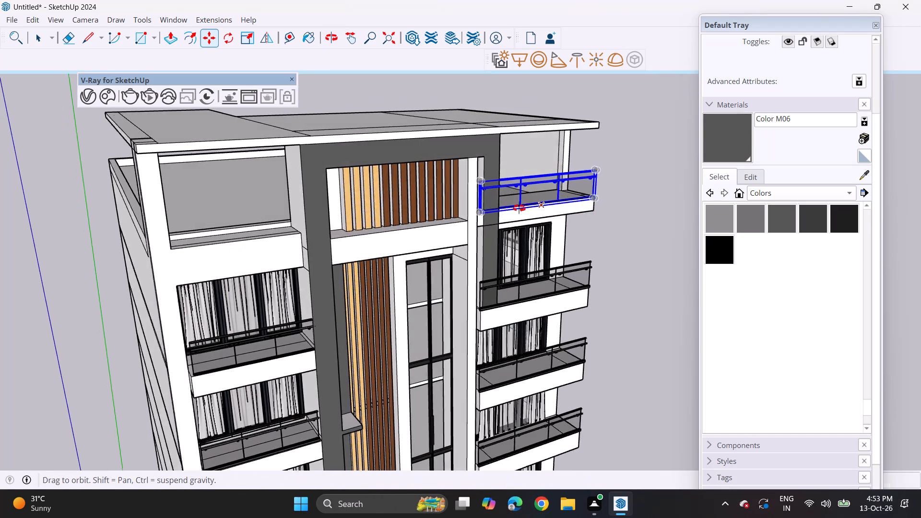
middle_drag(519, 208, 456, 208)
key(space)
drag(177, 329, 186, 325)
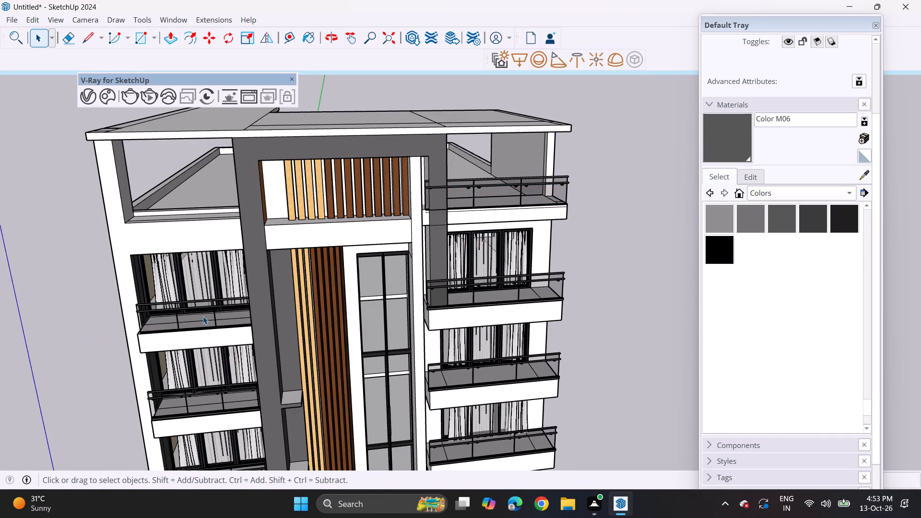
click(203, 316)
key(m)
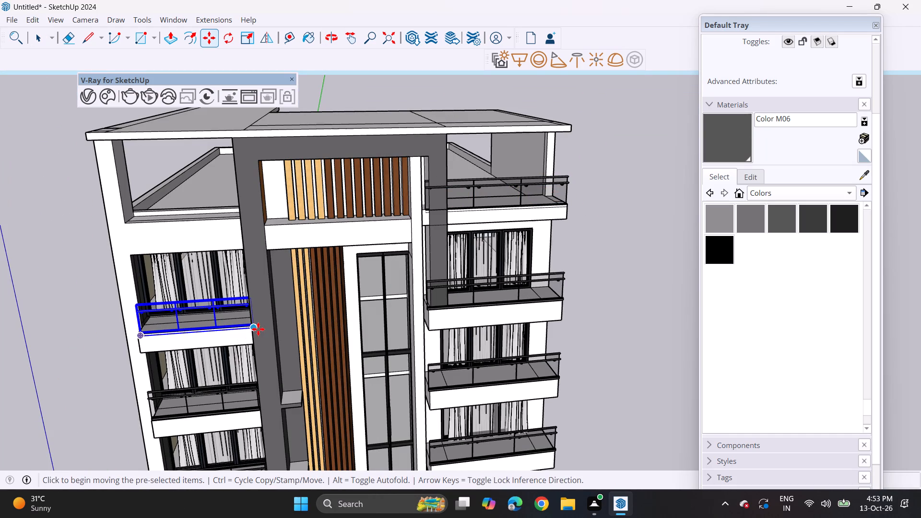
click(258, 329)
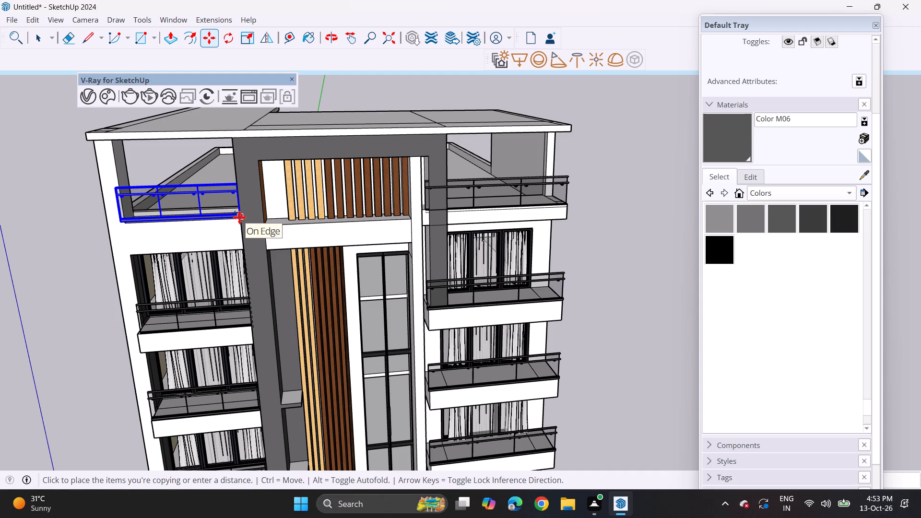
click(239, 217)
Move the copied railing back from the facade so its outer end sits on the roof-level parapet's corner.
middle_drag(177, 230, 447, 224)
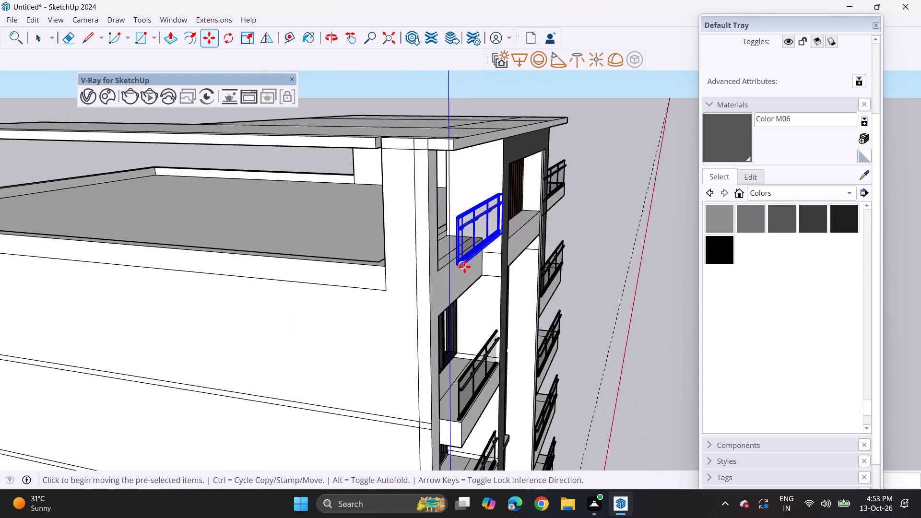
click(461, 272)
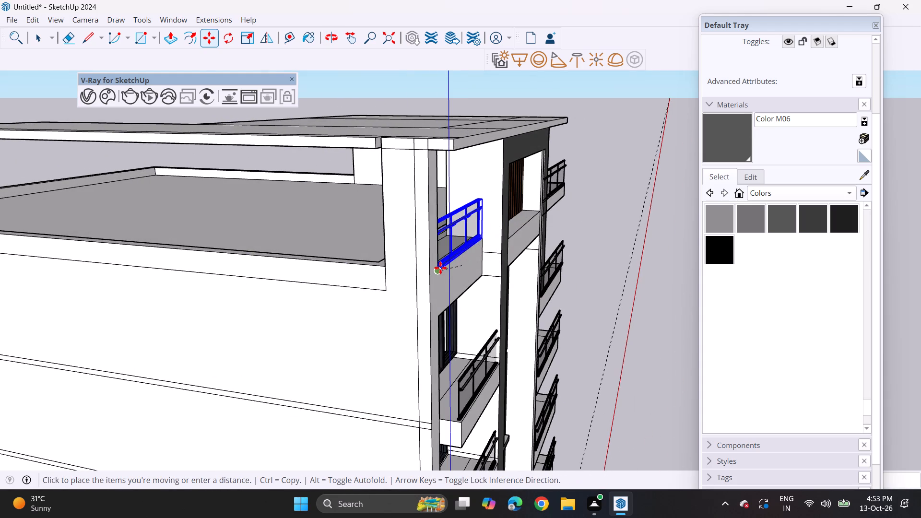
click(440, 268)
Scale the roof-level railing above the canopy shorter from its inner end so it stops at the dark grey column.
middle_drag(476, 268, 244, 254)
middle_drag(420, 258, 185, 266)
middle_drag(431, 249, 379, 272)
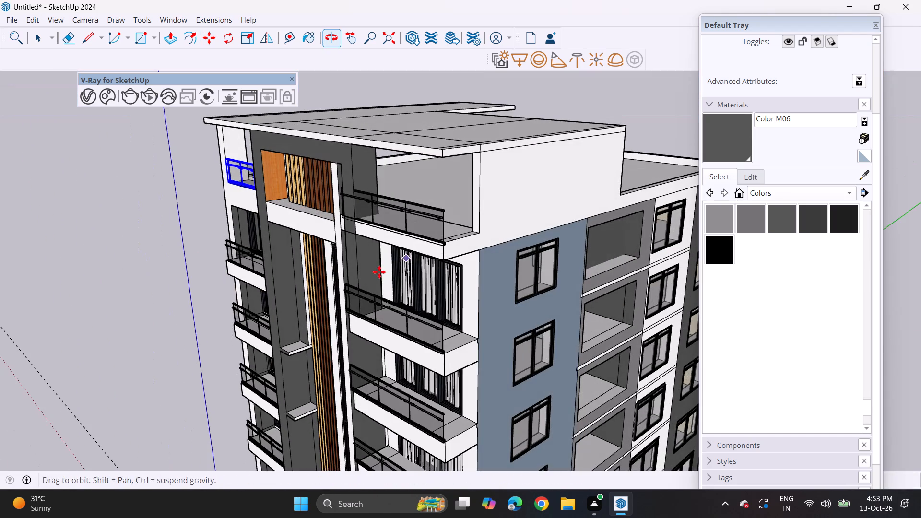
key(space)
click(388, 228)
middle_drag(363, 238, 477, 256)
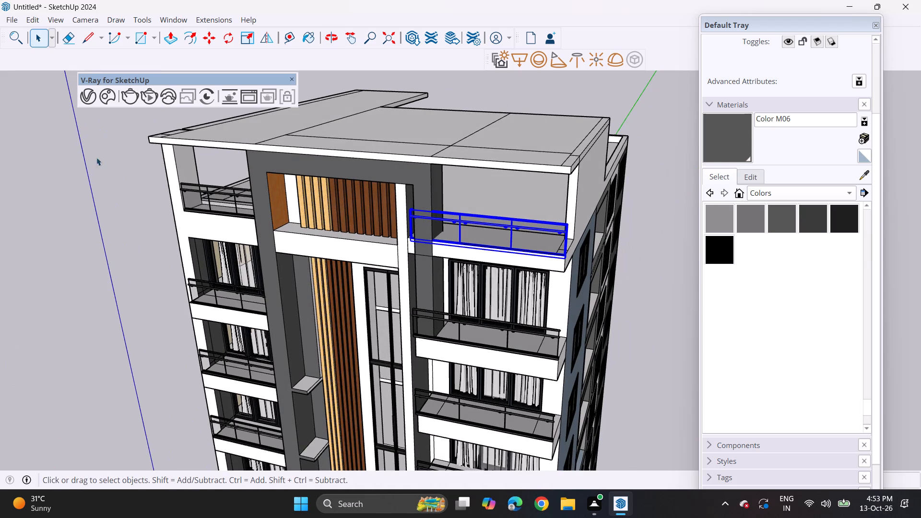
click(247, 39)
middle_drag(377, 247, 484, 273)
scroll(489, 249, up, 3)
middle_drag(483, 244, 560, 278)
scroll(483, 244, up, 4)
scroll(523, 257, up, 3)
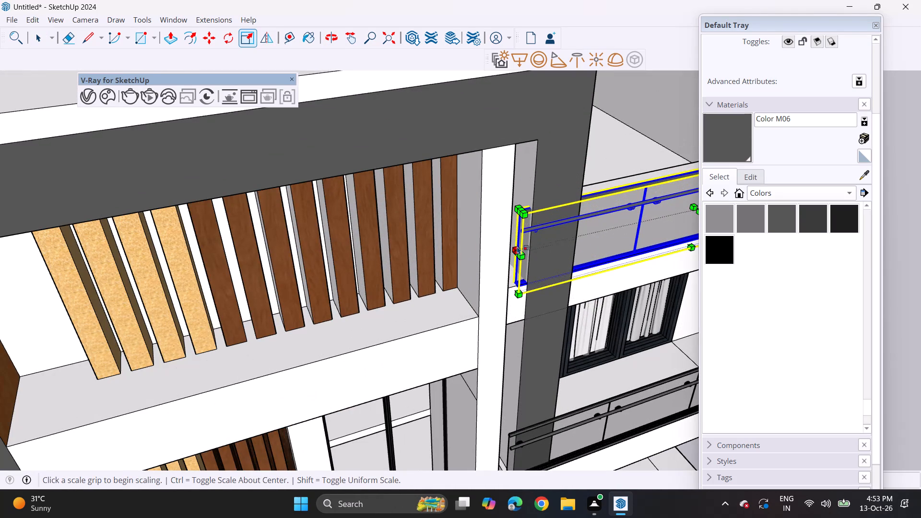
click(516, 249)
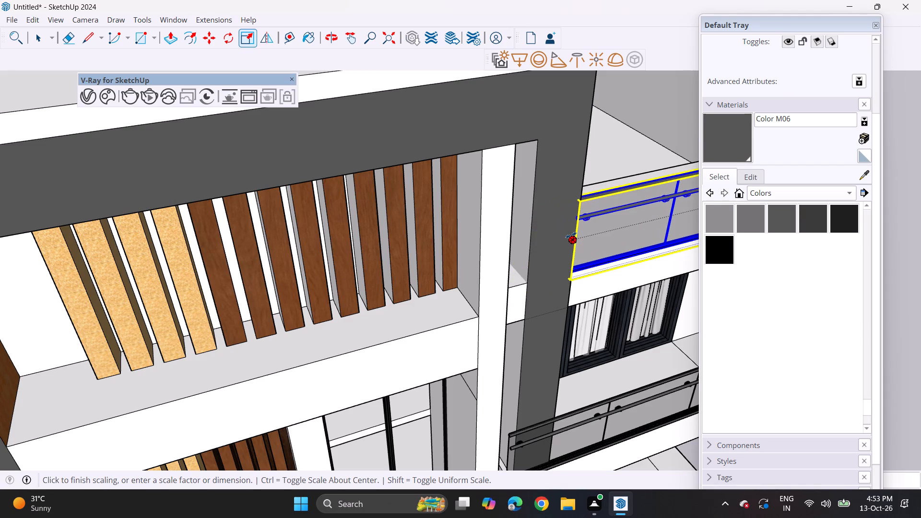
click(571, 235)
Clear the selection and review the whole tower from the front corner, from the roof-level railings down to the ground floor.
middle_drag(598, 256, 336, 145)
scroll(326, 130, down, 8)
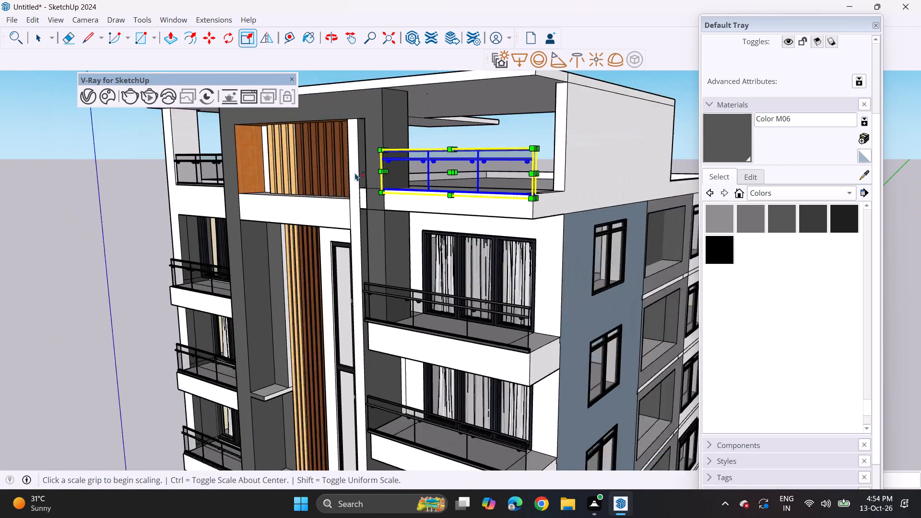
scroll(355, 173, down, 4)
key(space)
click(638, 121)
middle_drag(460, 300, 570, 246)
scroll(536, 261, down, 6)
middle_drag(496, 334, 382, 364)
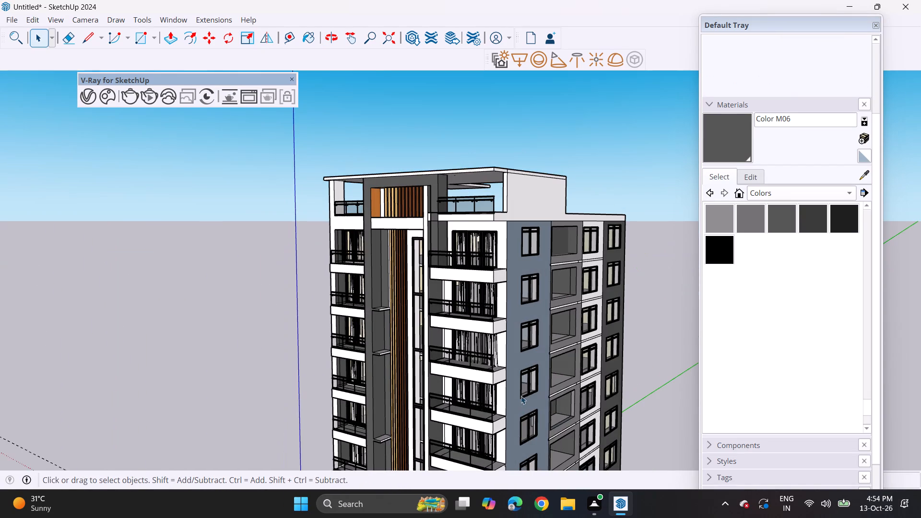
shift+middle_drag(496, 405, 463, 290)
scroll(454, 280, down, 6)
shift+middle_drag(457, 324, 442, 282)
scroll(447, 299, up, 2)
middle_drag(447, 299, 450, 285)
middle_click(452, 279)
scroll(452, 279, up, 1)
scroll(449, 283, down, 1)
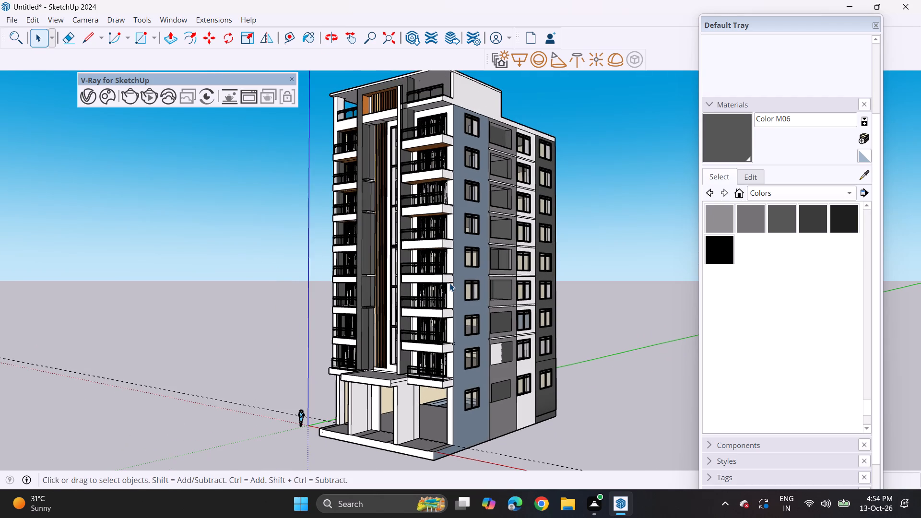
Import the three-panel window model Component_21 from the Downloads folder and place it on the ground beside the tower.
click(13, 15)
click(8, 19)
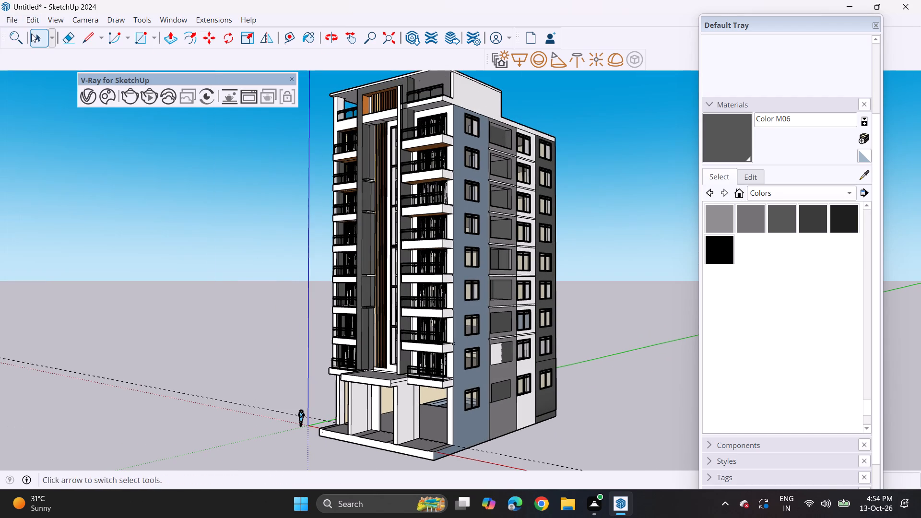
click(15, 18)
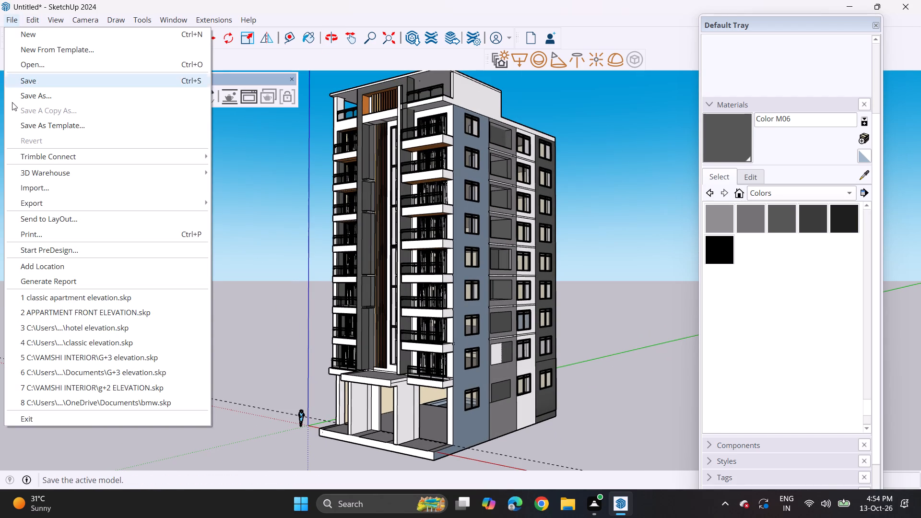
click(15, 189)
scroll(118, 187, down, 1)
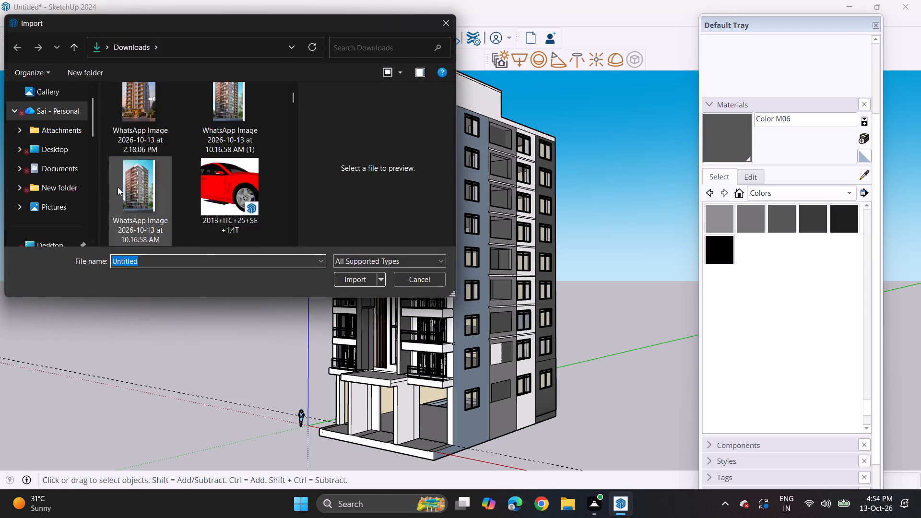
scroll(118, 187, down, 12)
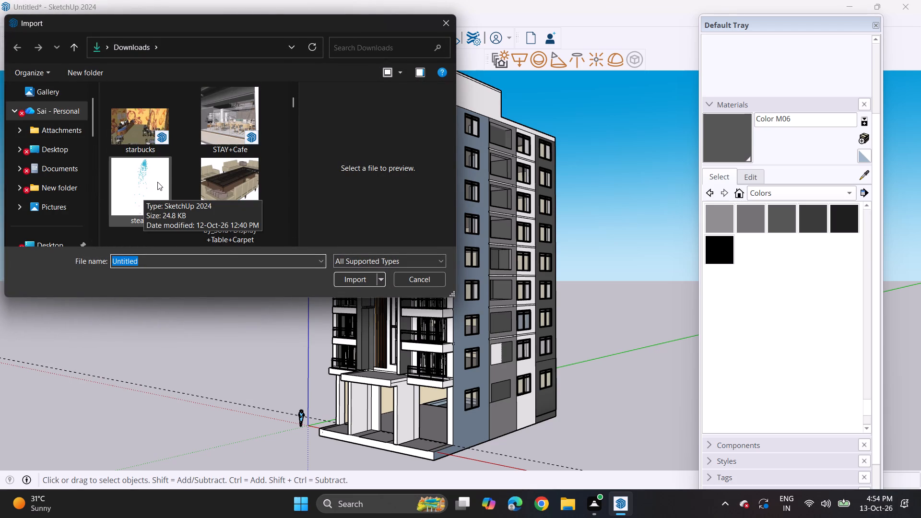
scroll(163, 178, down, 3)
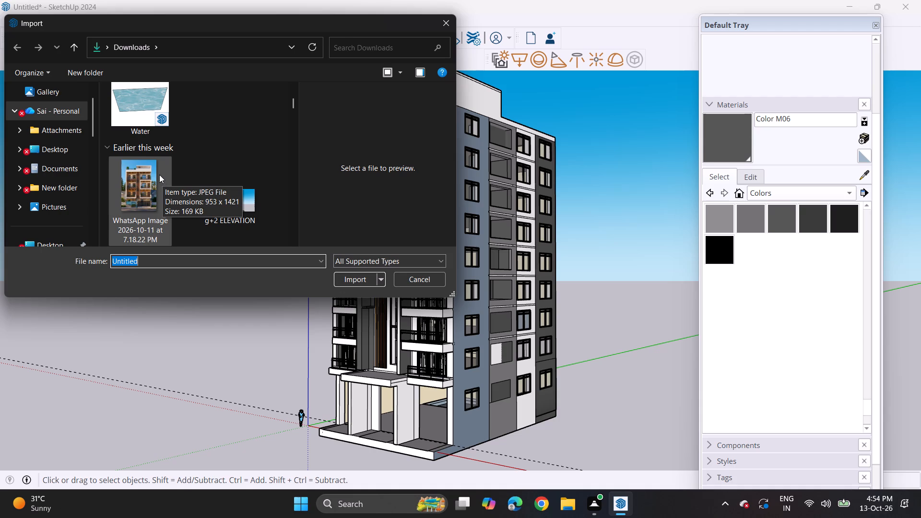
scroll(252, 183, down, 7)
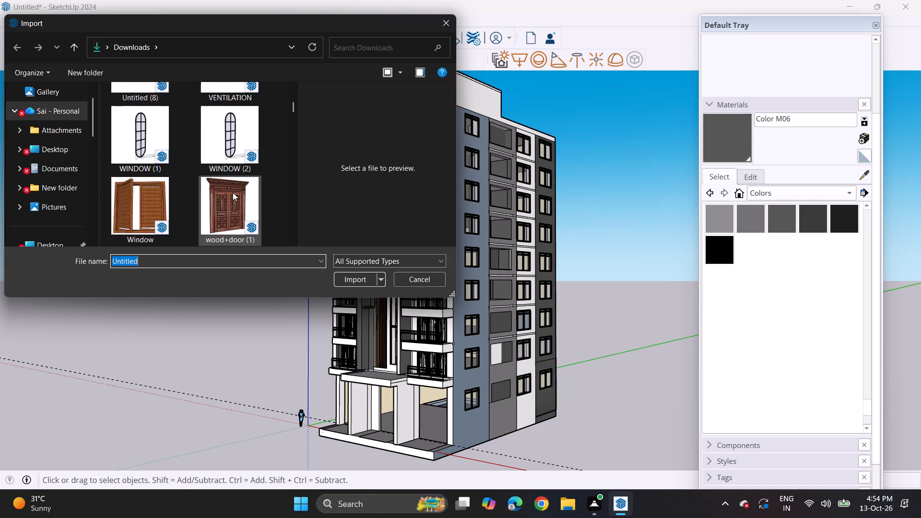
scroll(233, 192, down, 13)
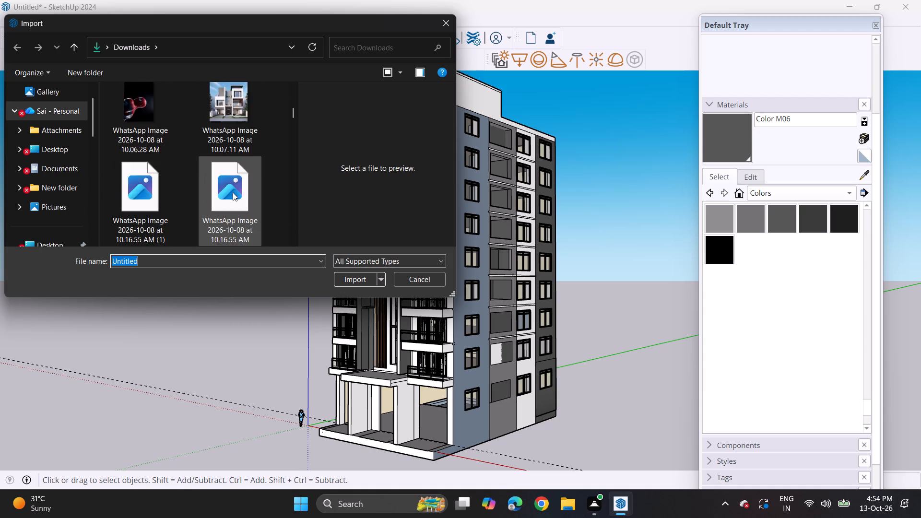
scroll(229, 193, down, 7)
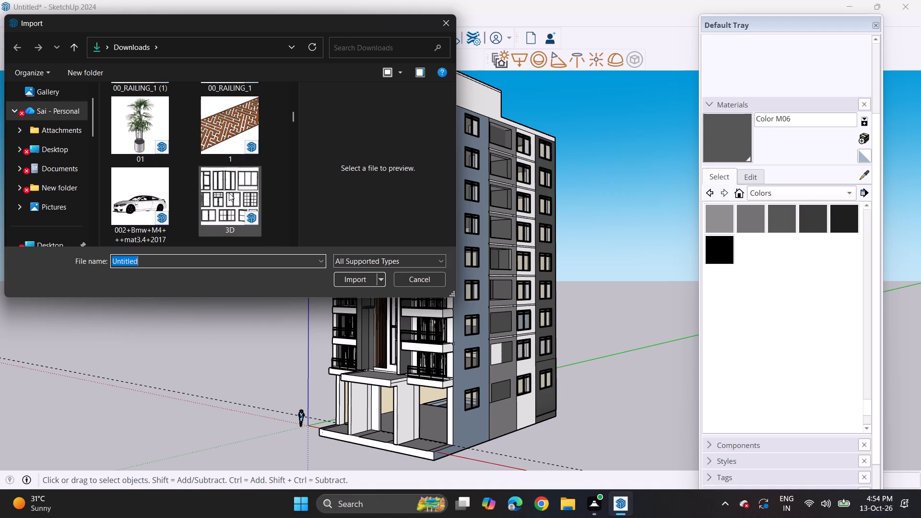
scroll(229, 193, down, 6)
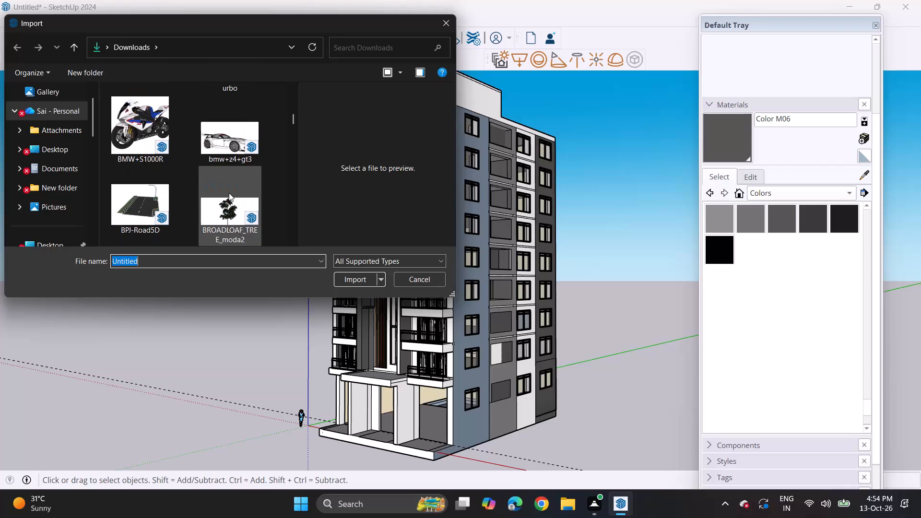
scroll(229, 193, down, 5)
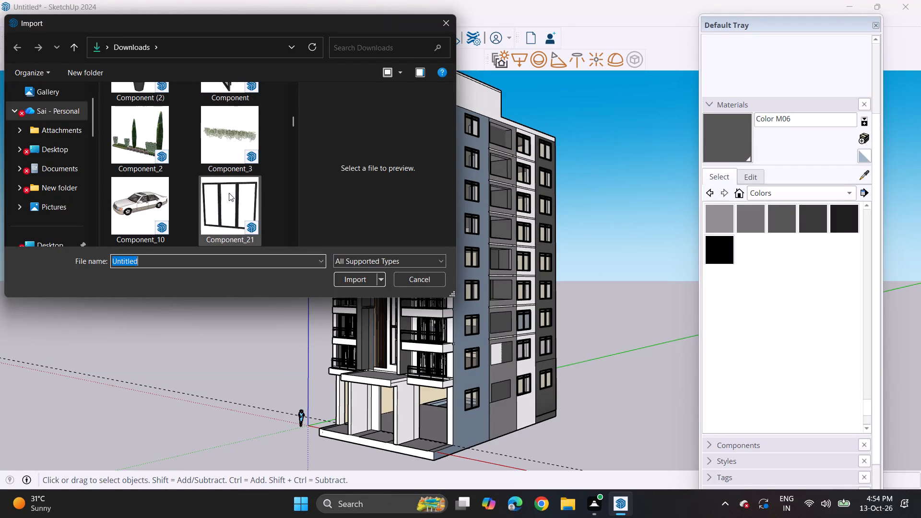
click(229, 193)
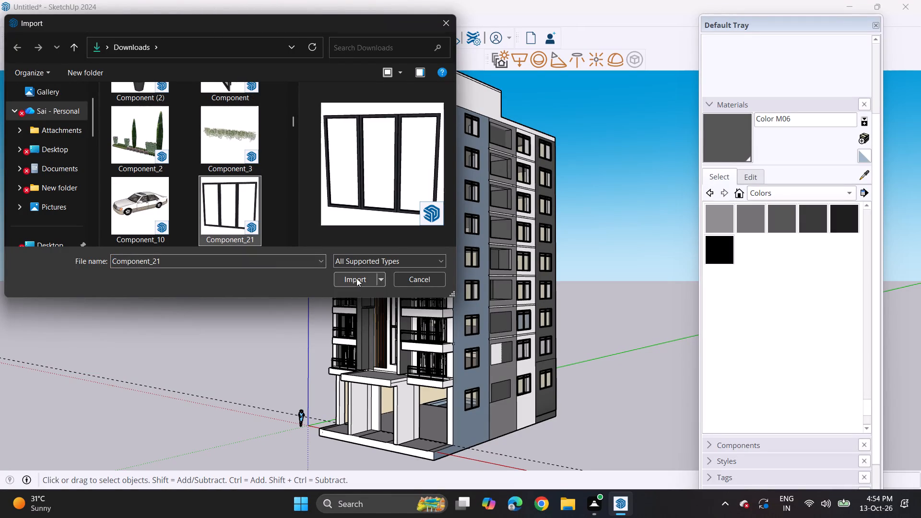
click(356, 278)
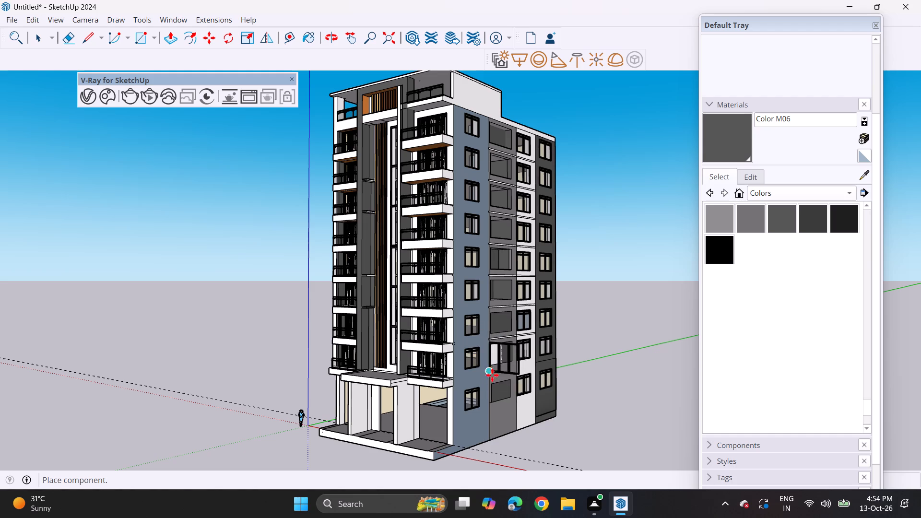
click(588, 426)
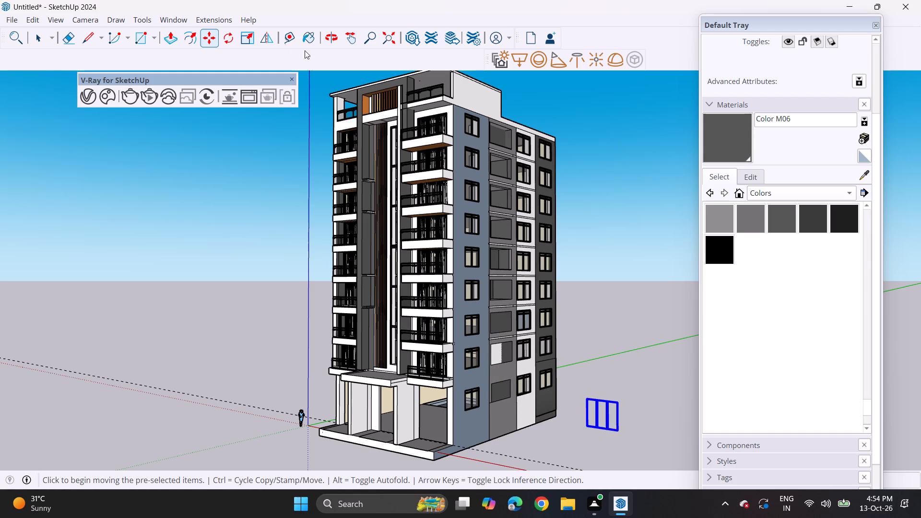
Rotate the imported window about the vertical axis so it runs parallel to the tower's side facade.
drag(227, 43, 231, 47)
middle_drag(542, 403, 547, 449)
click(564, 432)
click(604, 449)
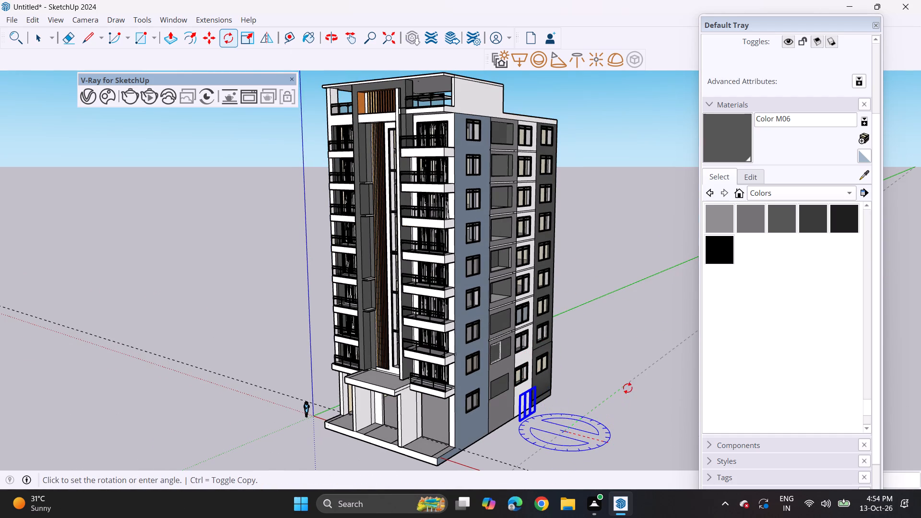
click(623, 378)
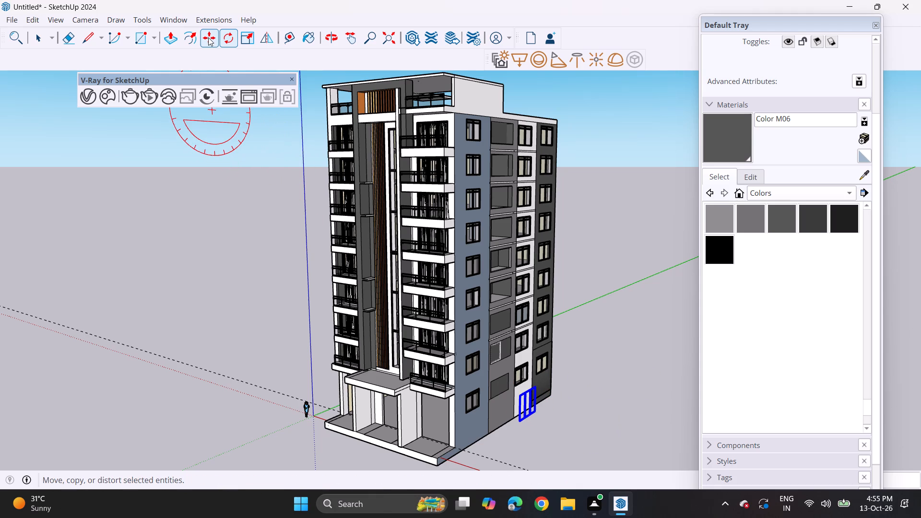
Move the window by its bottom corner onto the lower corner of the lowest opening in the side facade's grey bay.
click(208, 37)
click(518, 427)
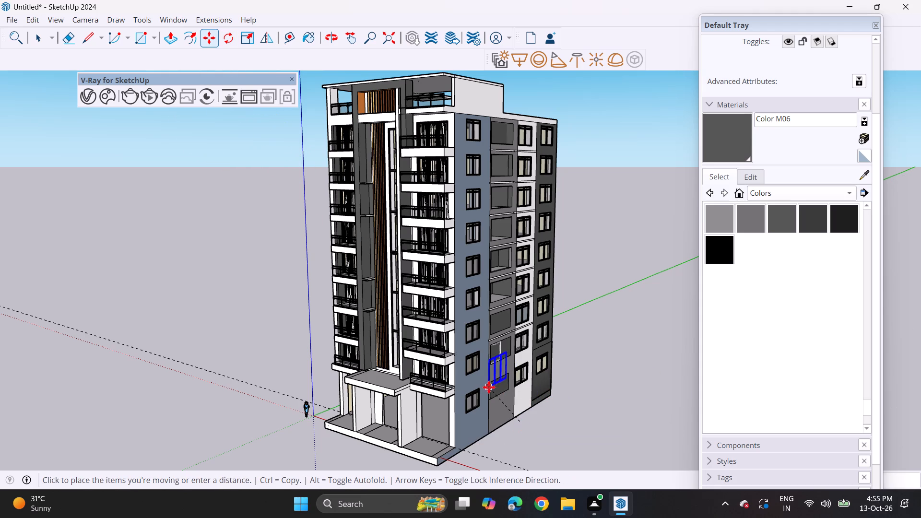
scroll(486, 386, up, 5)
middle_drag(494, 400, 443, 377)
scroll(496, 387, up, 3)
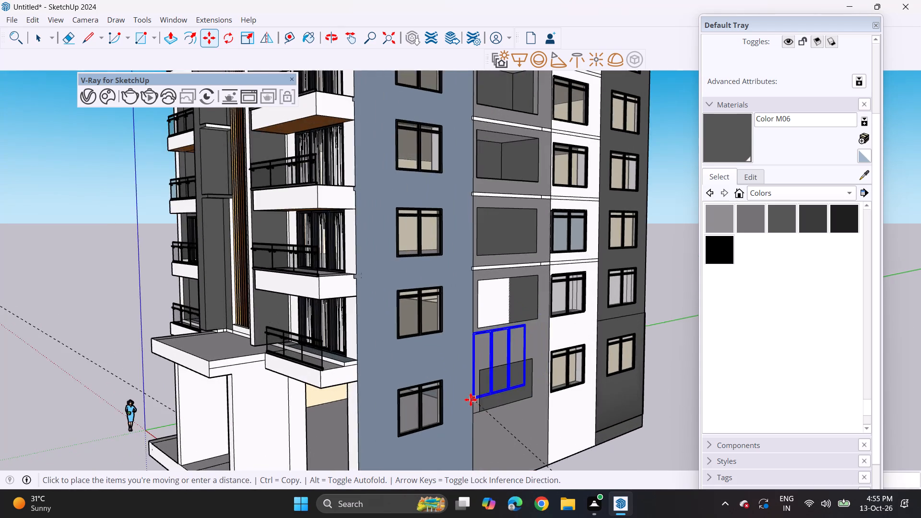
scroll(471, 400, up, 3)
click(487, 418)
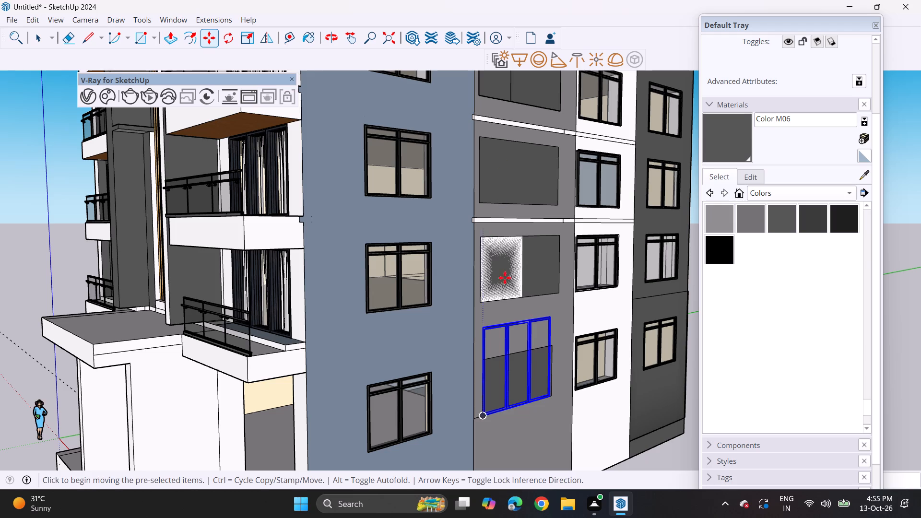
Scale the window down in height and out in width so it fills the grey bay's lowest opening.
middle_drag(531, 325, 235, 347)
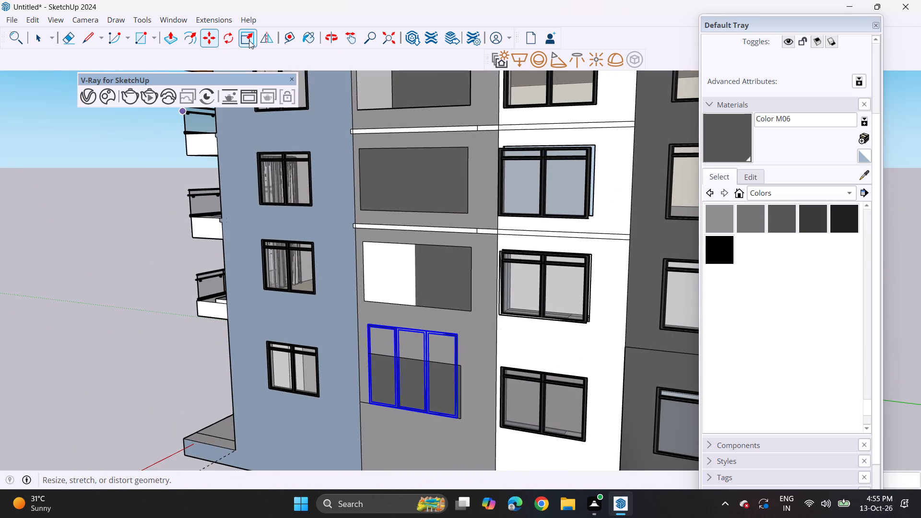
click(249, 40)
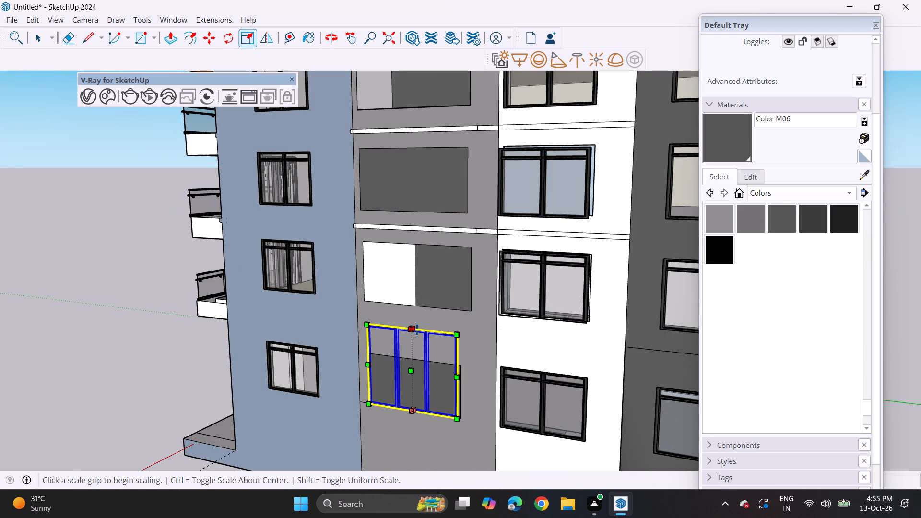
click(417, 330)
click(412, 361)
middle_drag(459, 389, 479, 395)
middle_drag(477, 400, 404, 416)
scroll(414, 415, up, 8)
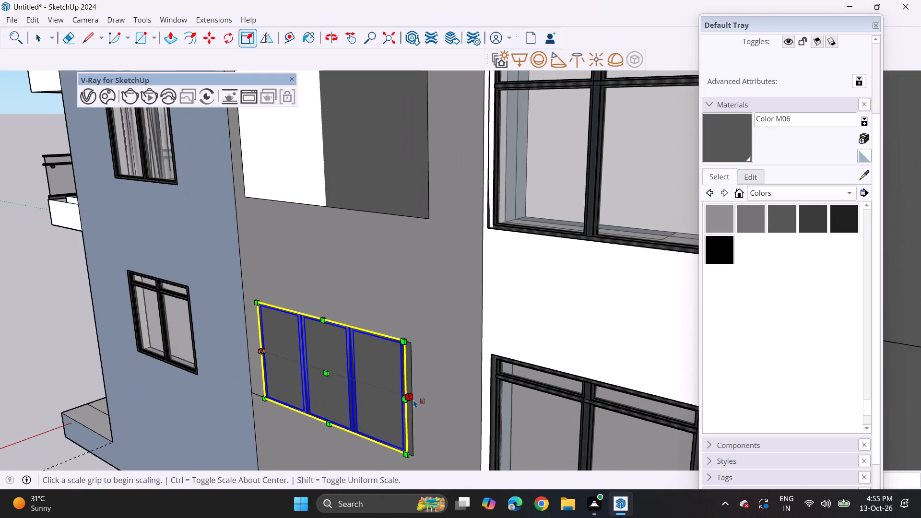
scroll(407, 400, up, 8)
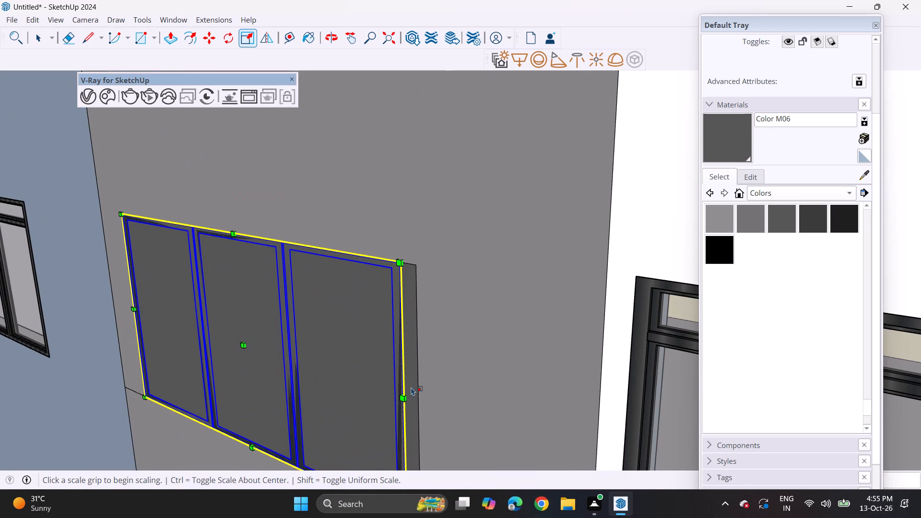
click(412, 396)
click(419, 402)
scroll(261, 380, down, 7)
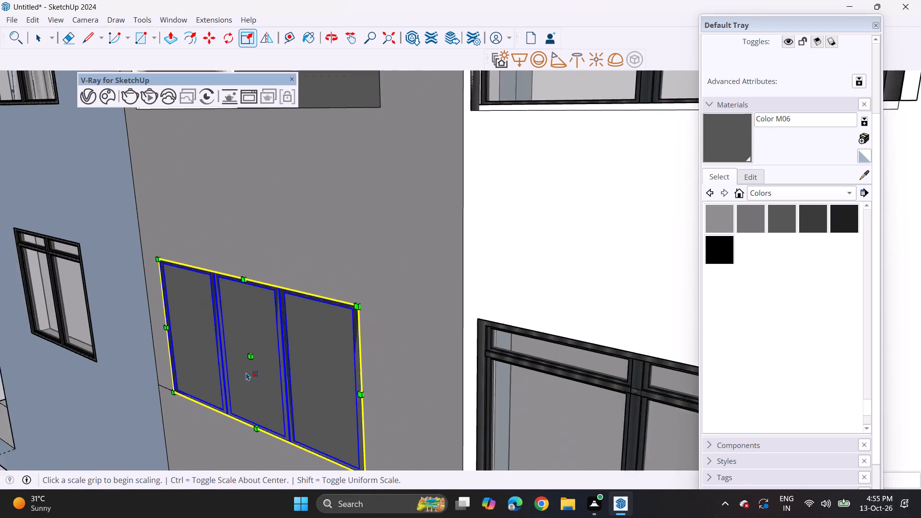
Copy the fitted window up to the opening one floor above, matching their bottom corners farthest from the blue wall.
middle_drag(184, 375, 338, 324)
scroll(359, 326, down, 7)
shift+middle_drag(354, 317, 382, 370)
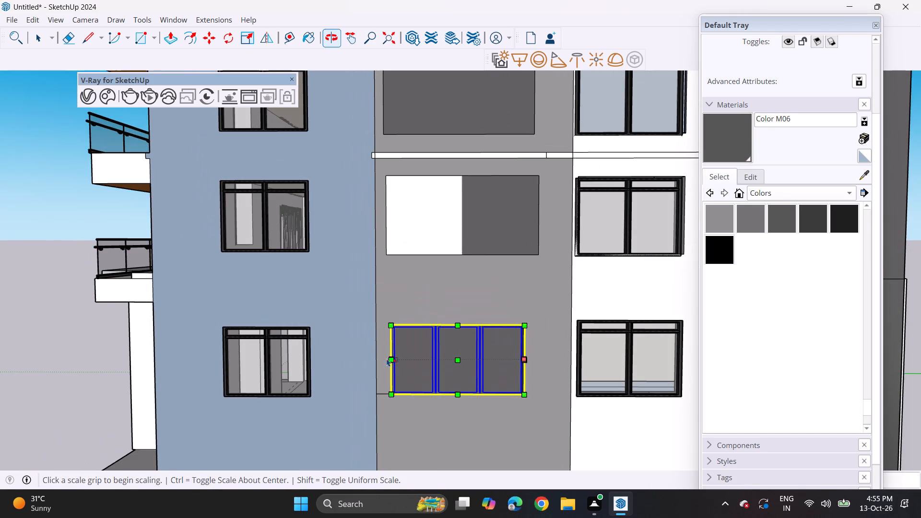
key(space)
key(m)
click(528, 394)
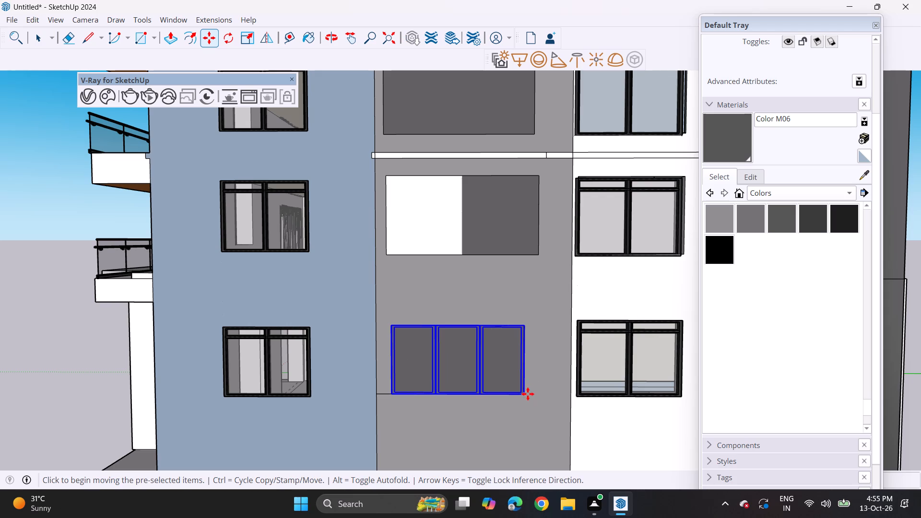
click(538, 253)
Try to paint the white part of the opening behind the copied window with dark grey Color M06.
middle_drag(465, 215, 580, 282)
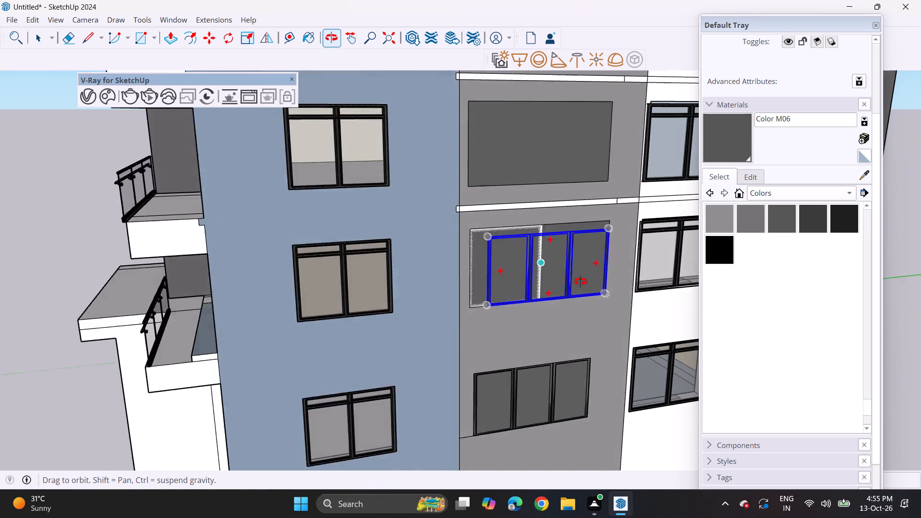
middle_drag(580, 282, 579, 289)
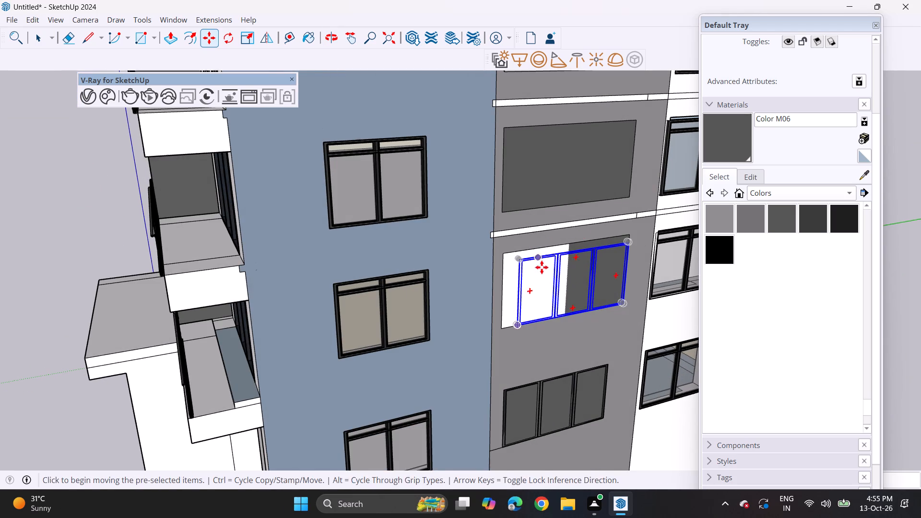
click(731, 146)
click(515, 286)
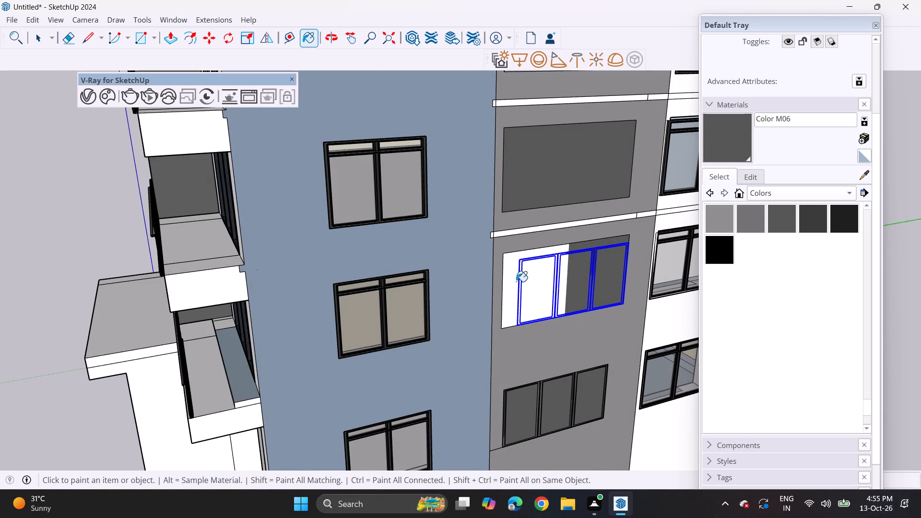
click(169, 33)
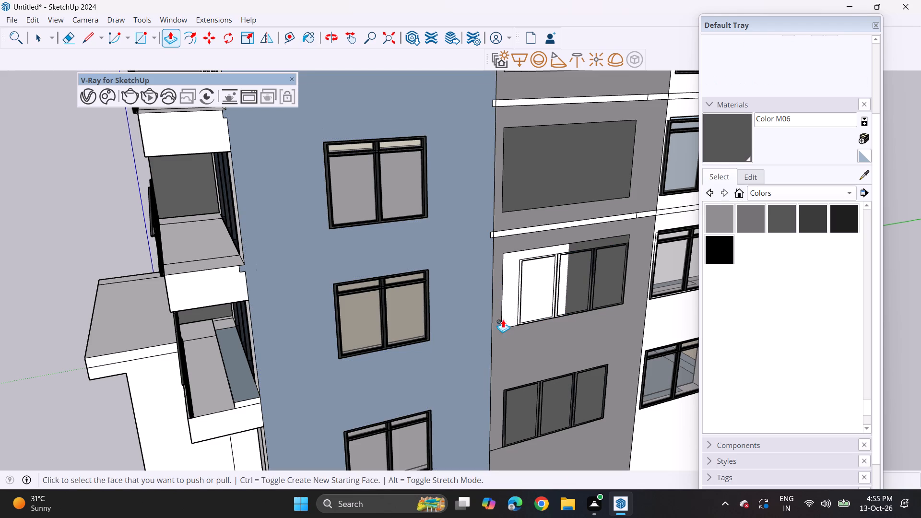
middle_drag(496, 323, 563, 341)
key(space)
Scale the copied window up uniformly from its top corner nearest the blue wall so it fills the larger opening.
click(578, 295)
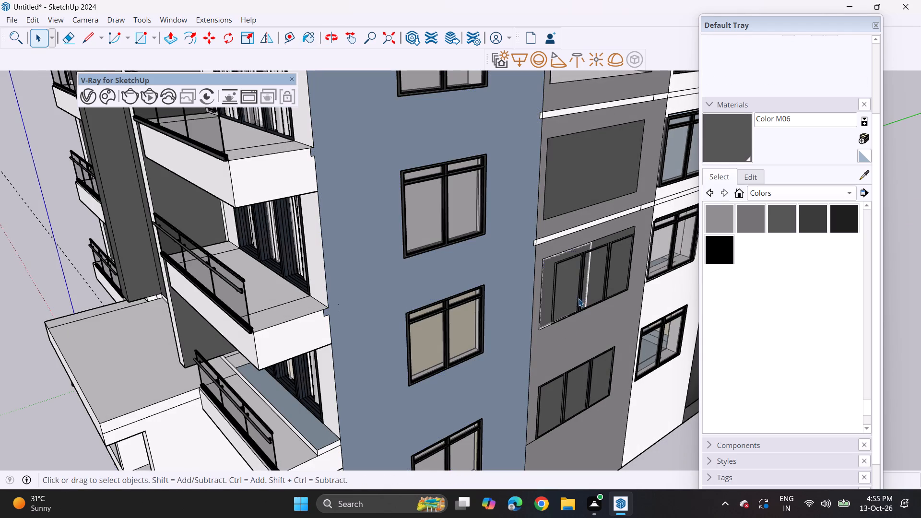
click(590, 289)
click(616, 282)
drag(610, 286, 607, 291)
click(607, 291)
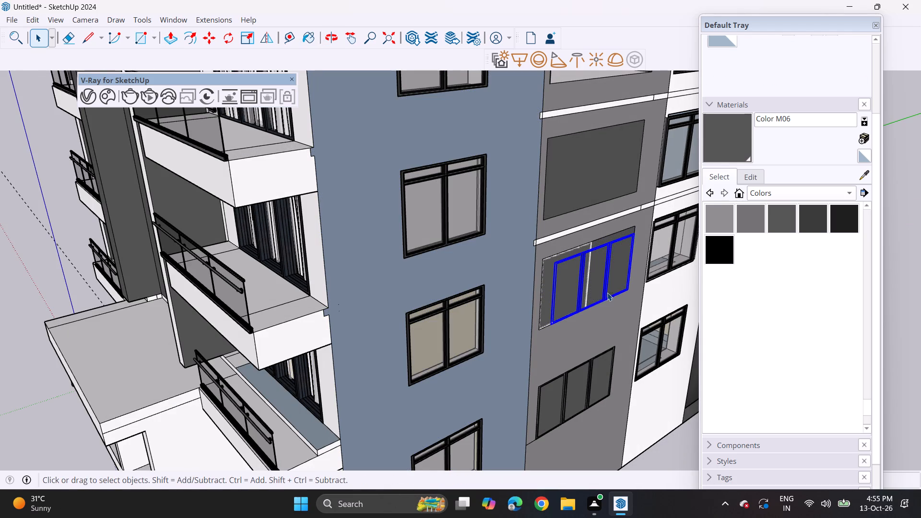
drag(245, 40, 255, 41)
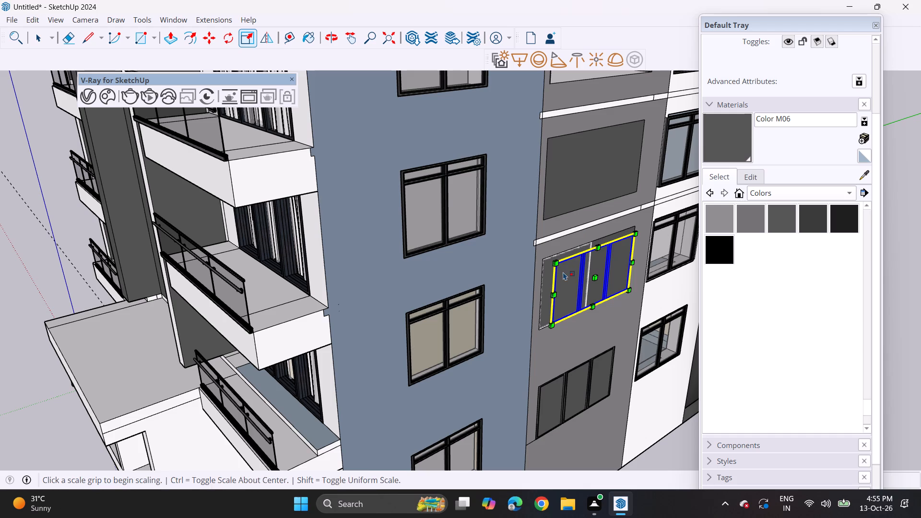
click(557, 263)
click(546, 257)
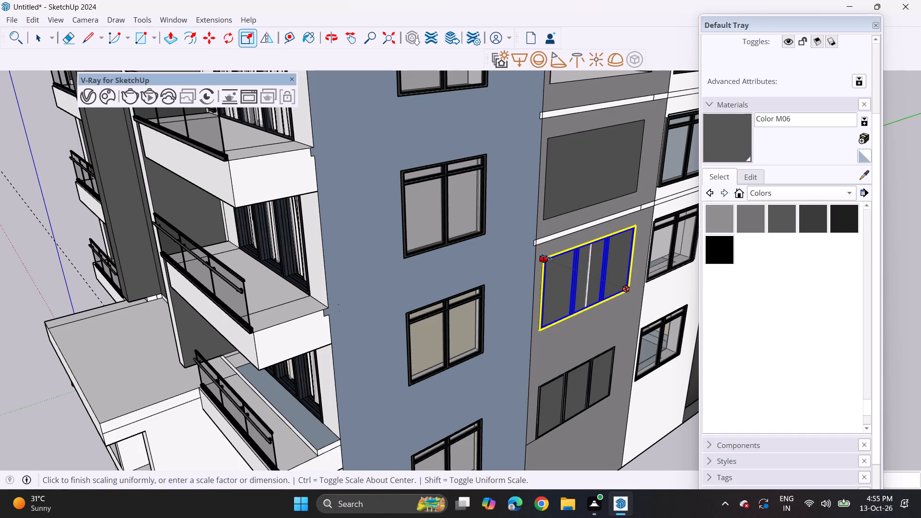
key(space)
Copy the fitted three-panel window up the grey bay floor by floor into the next three openings.
click(627, 290)
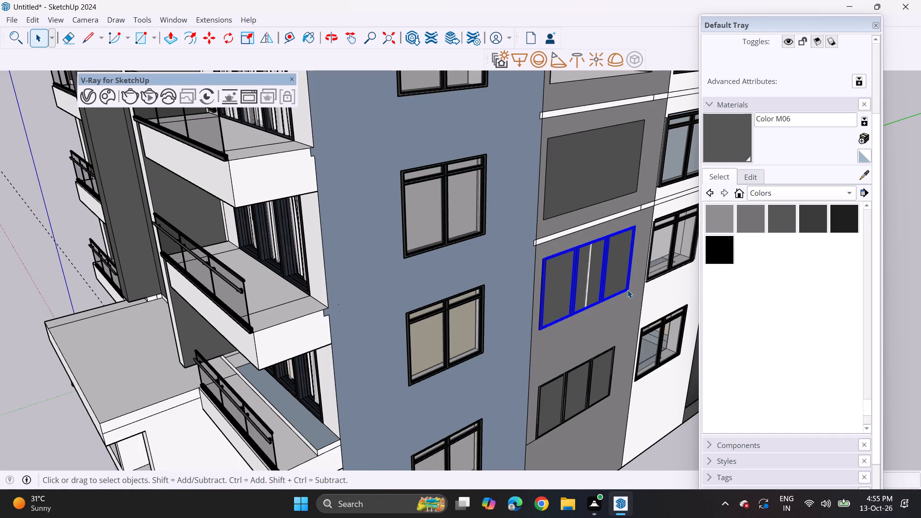
key(m)
click(630, 288)
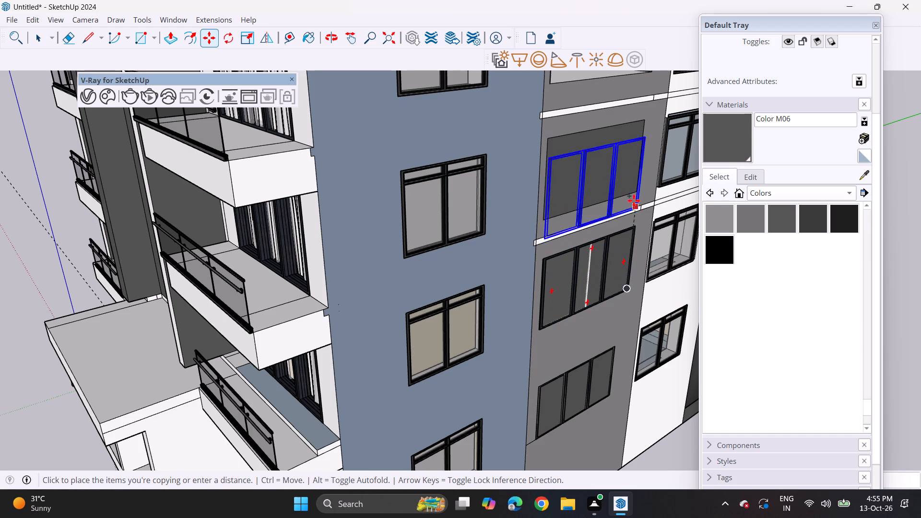
click(635, 187)
click(639, 195)
shift+middle_drag(645, 88, 610, 195)
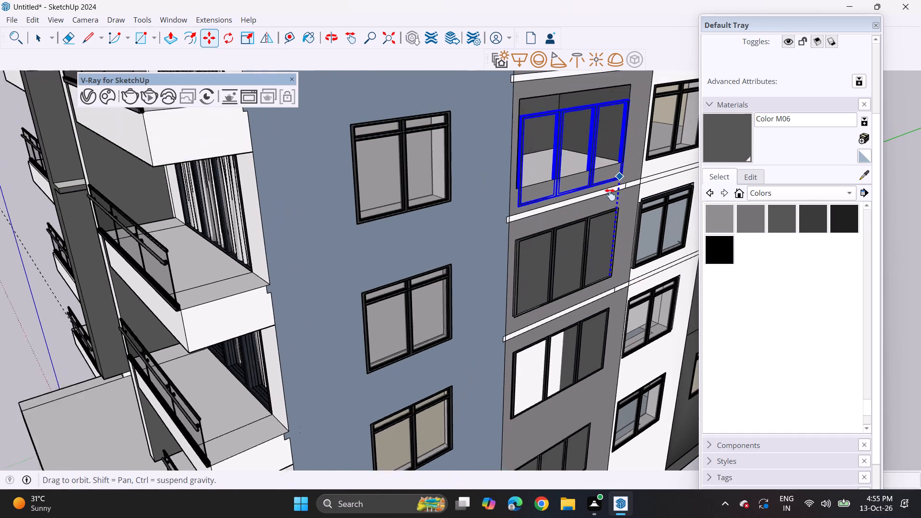
shift+middle_drag(610, 195, 604, 211)
click(608, 187)
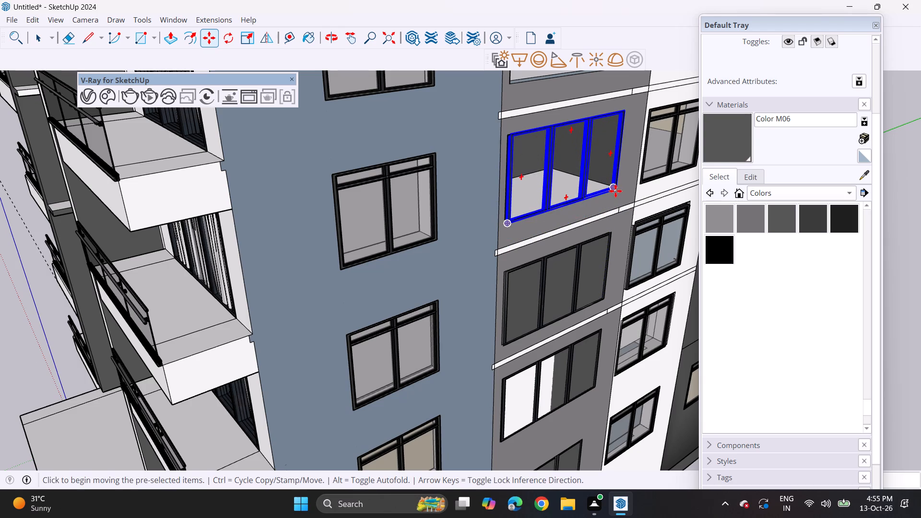
click(615, 190)
shift+middle_drag(583, 177, 555, 282)
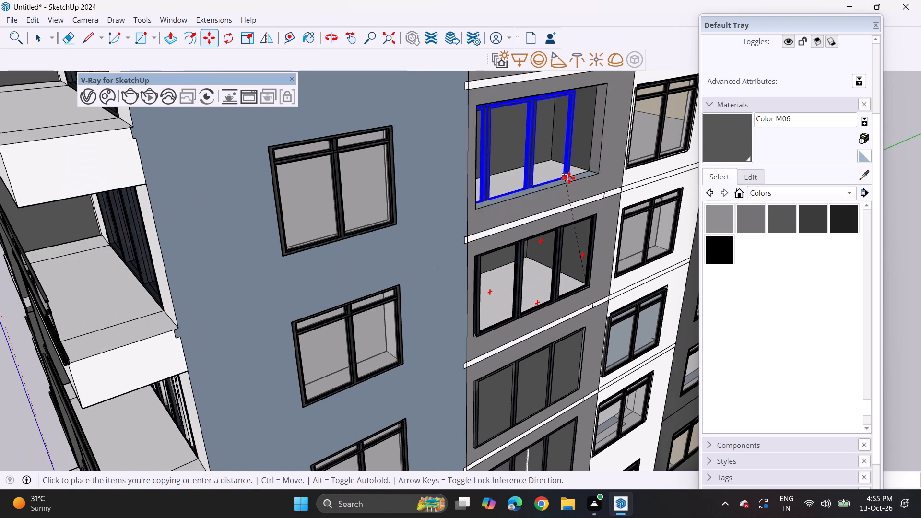
click(584, 167)
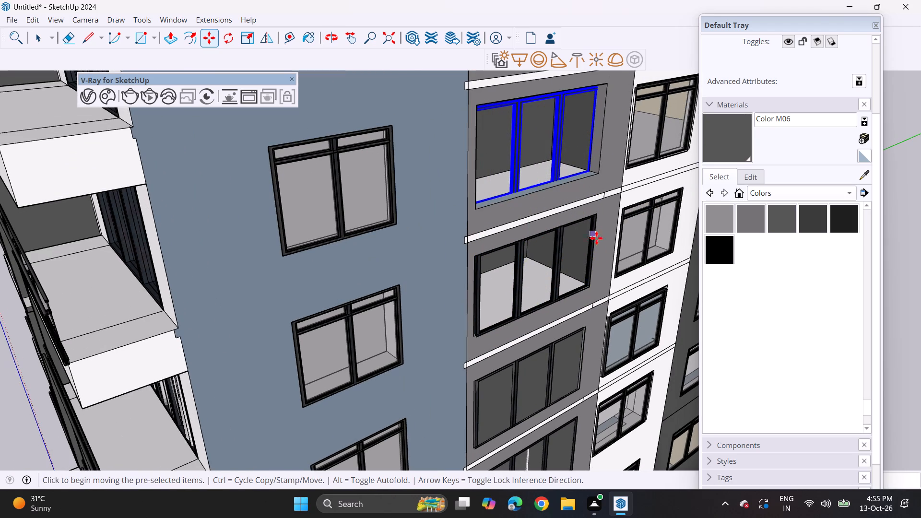
Move the window one floor below the highest copy inward along the red axis, setting it back into its opening.
key(space)
click(576, 284)
key(m)
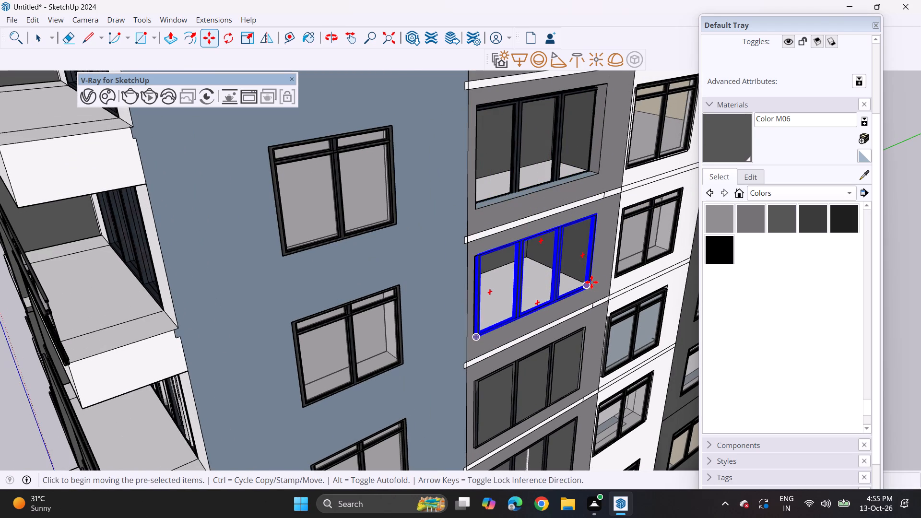
click(591, 282)
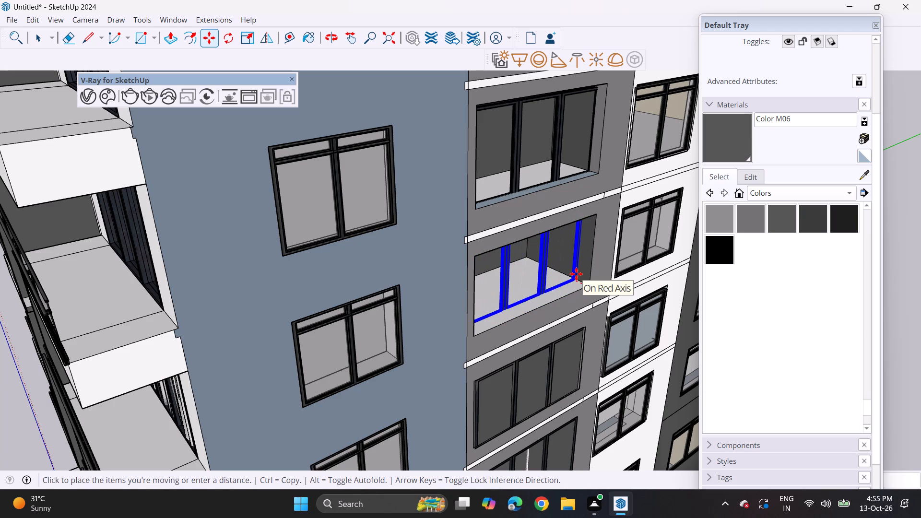
click(576, 274)
key(space)
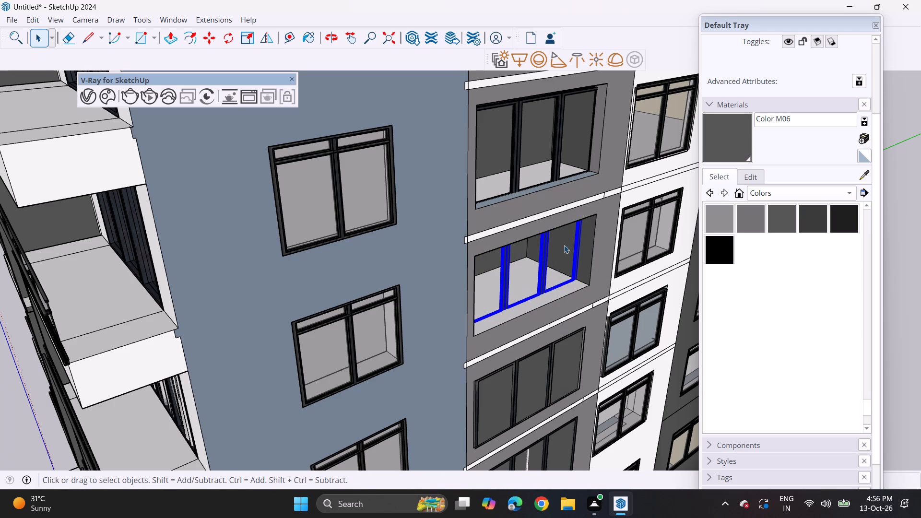
Copy the highest three-panel window up into the next two empty grey-bay openings, one floor at a time.
shift+middle_drag(564, 234, 515, 388)
middle_drag(509, 334, 509, 276)
click(509, 276)
middle_drag(517, 290, 518, 318)
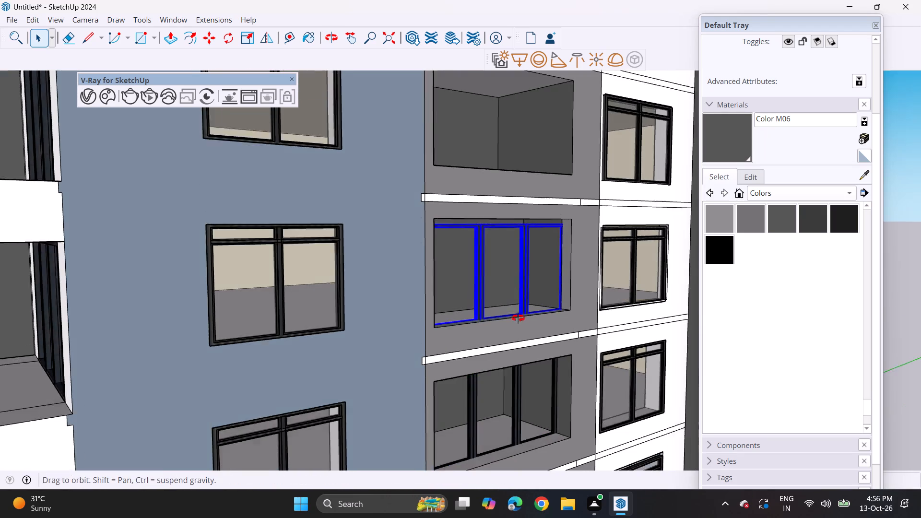
middle_drag(518, 318, 520, 343)
key(m)
click(559, 316)
shift+middle_drag(557, 230, 555, 273)
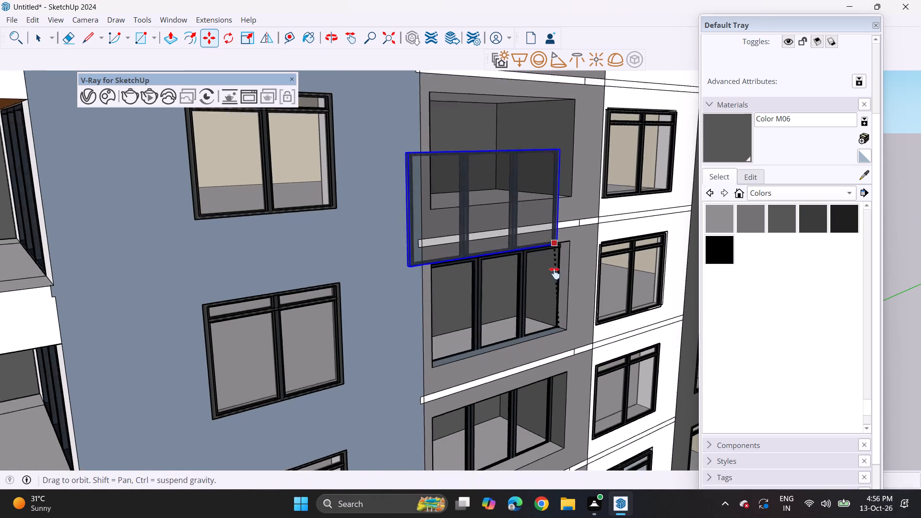
shift+middle_drag(555, 273, 550, 336)
click(553, 283)
click(559, 281)
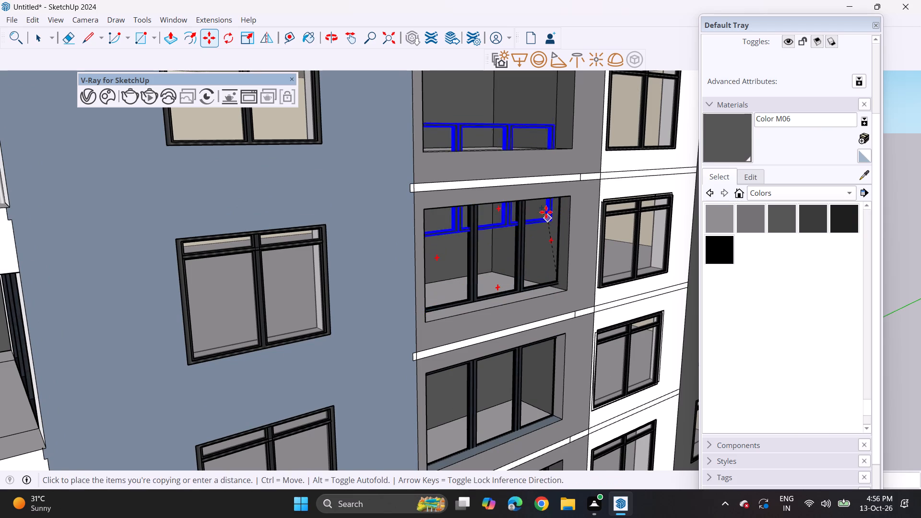
shift+middle_drag(544, 206, 553, 334)
drag(563, 268, 562, 274)
Copy the window up into the last two grey-bay openings, reaching the top floor, and clear the selection.
click(565, 272)
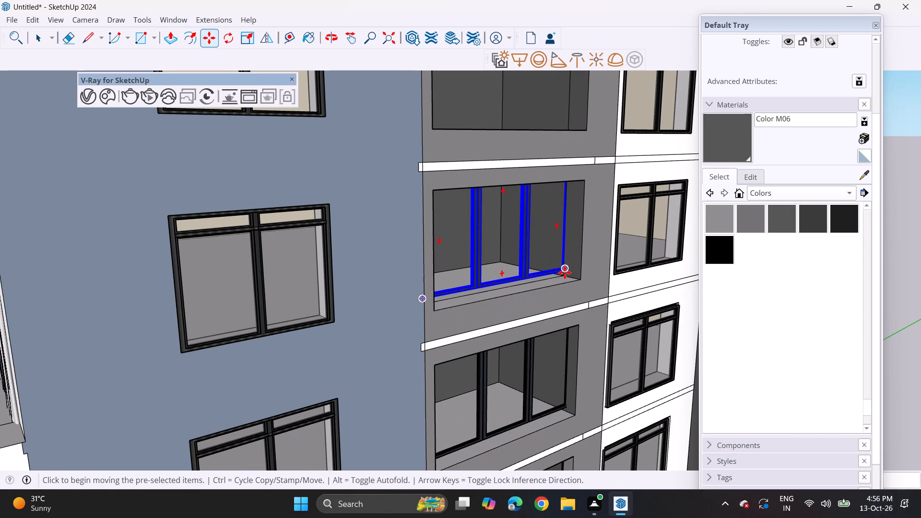
shift+middle_drag(561, 224, 559, 337)
click(566, 244)
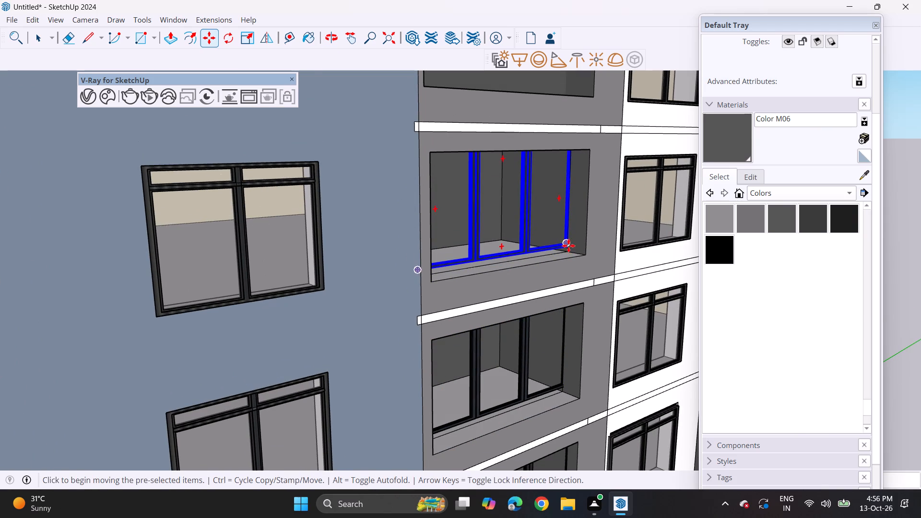
click(568, 246)
shift+middle_drag(567, 217, 562, 359)
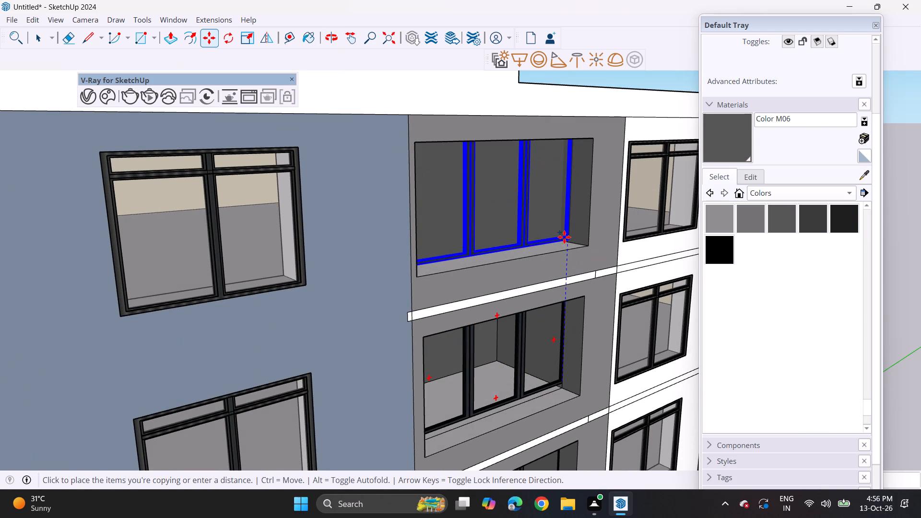
click(564, 237)
scroll(557, 258, down, 7)
middle_drag(515, 376, 527, 303)
scroll(527, 303, down, 5)
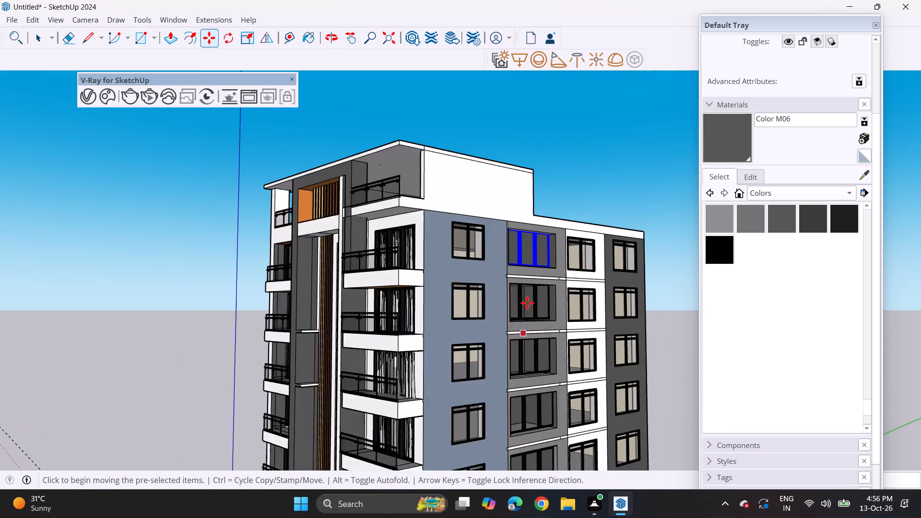
scroll(527, 303, down, 6)
key(space)
click(665, 351)
Examine the whole tower from the front and side to check the window rows and facade colours.
shift+middle_drag(548, 412, 548, 343)
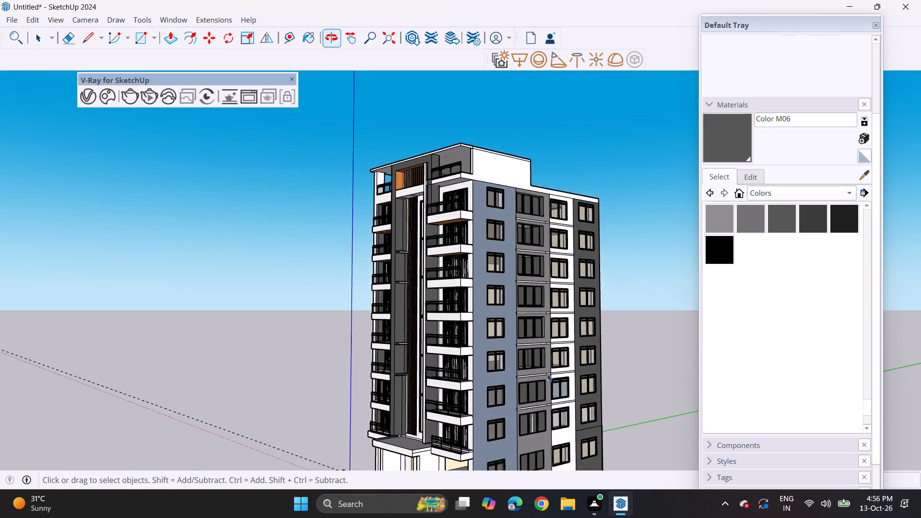
middle_drag(547, 388, 548, 337)
middle_drag(541, 421, 543, 463)
middle_drag(541, 455, 534, 367)
middle_drag(533, 368, 543, 406)
shift+middle_drag(536, 372, 552, 421)
middle_drag(544, 420, 576, 405)
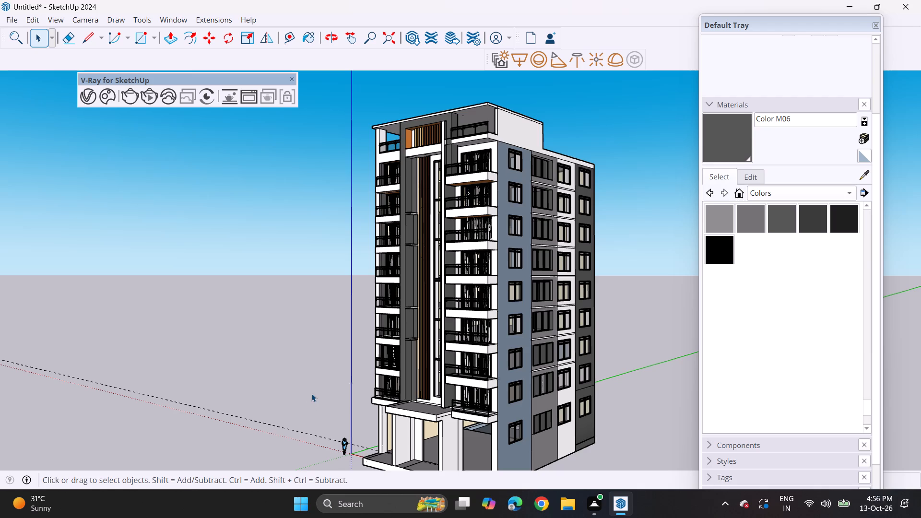
middle_drag(438, 331, 552, 331)
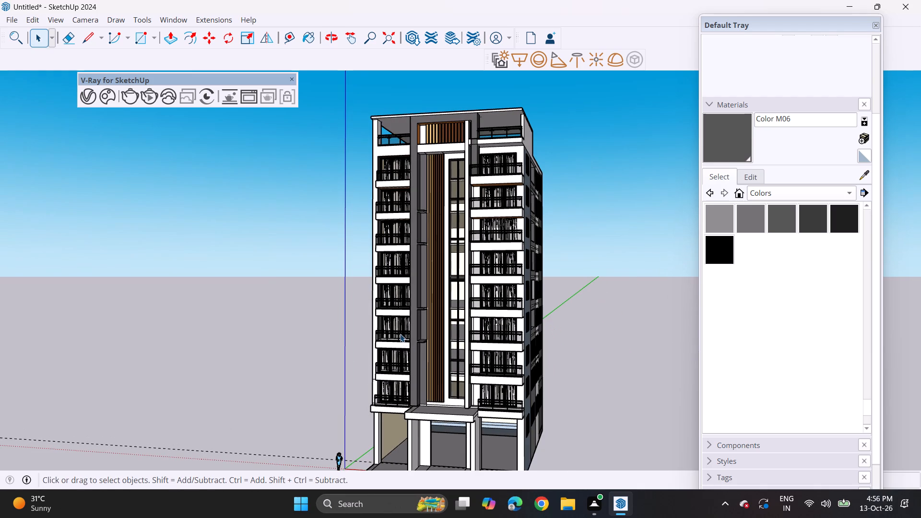
scroll(400, 334, up, 3)
middle_drag(544, 370, 533, 377)
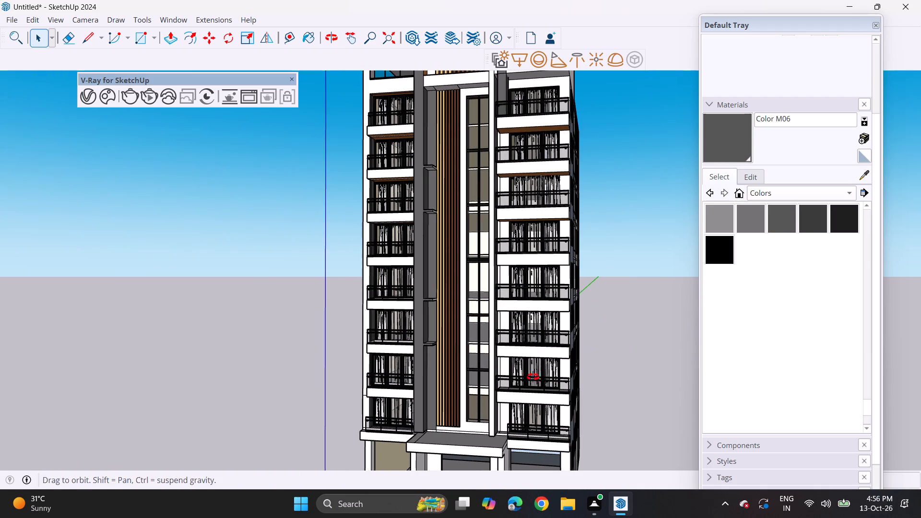
middle_drag(533, 377, 407, 388)
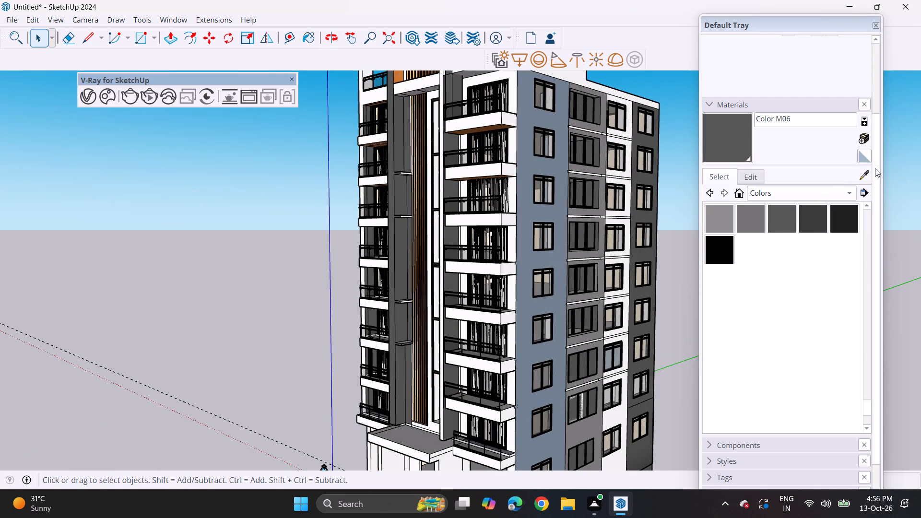
Sample 0110_LightSlateGray from the blue side wall and paint the front wall around the tall central glazing with it.
click(857, 180)
click(528, 321)
middle_drag(425, 370, 520, 332)
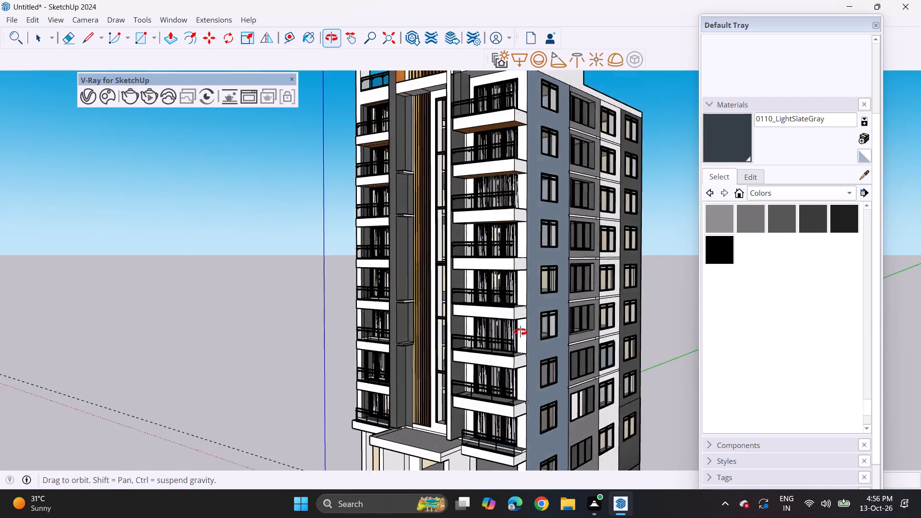
middle_drag(520, 332, 554, 369)
scroll(448, 390, up, 4)
click(453, 382)
scroll(440, 399, down, 2)
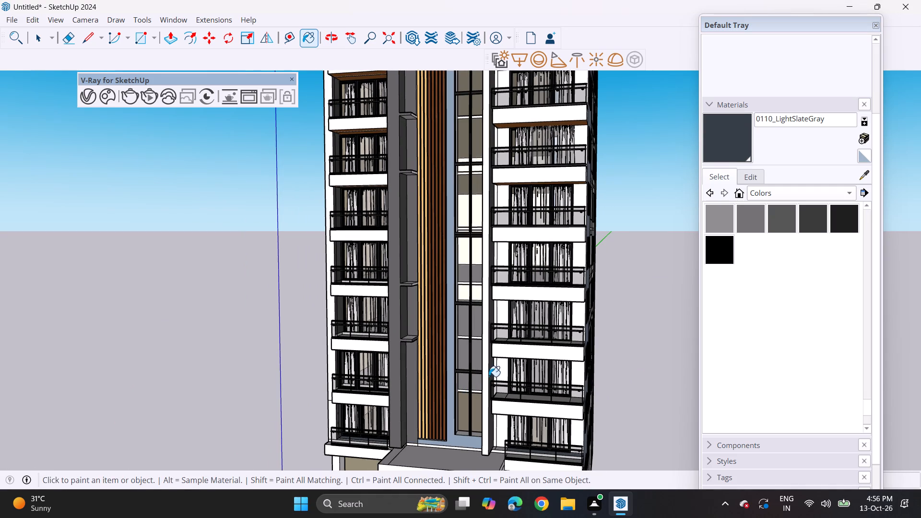
Sample Wood OSB from the light wood slats and paint the tall white fin between the central glazing and the balconies with it.
middle_drag(529, 348, 517, 344)
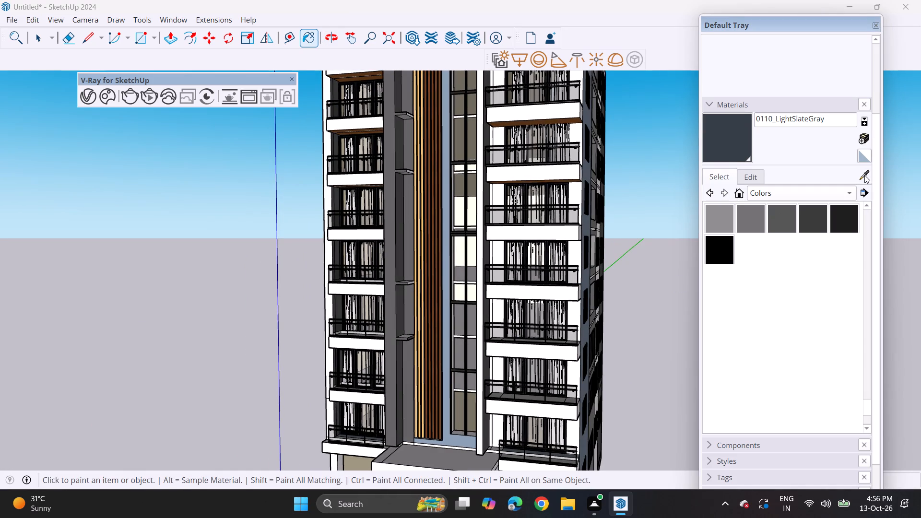
drag(864, 175, 848, 185)
drag(866, 177, 862, 177)
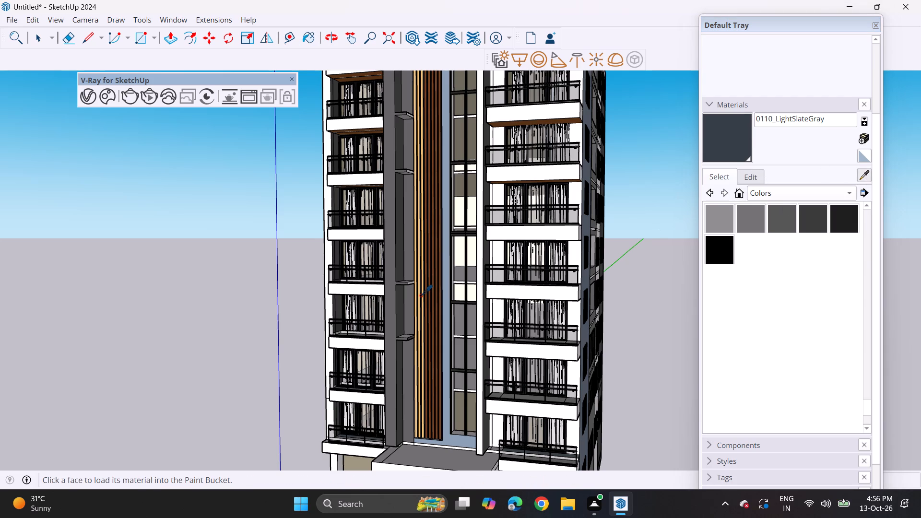
click(421, 297)
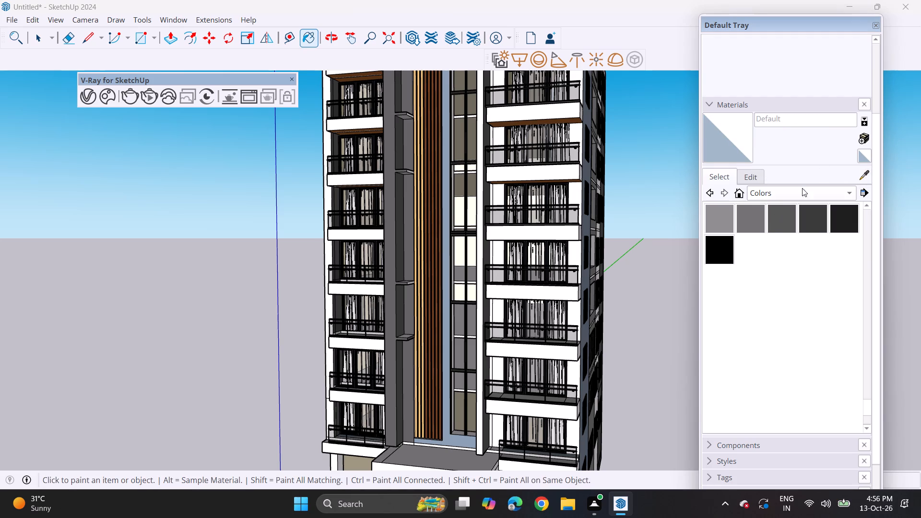
click(855, 179)
click(872, 173)
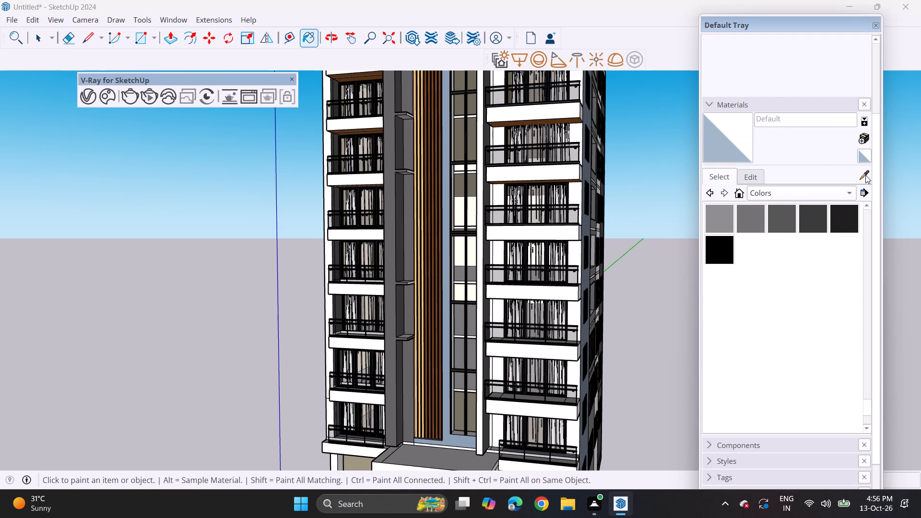
click(865, 175)
scroll(454, 328, up, 2)
scroll(397, 323, up, 8)
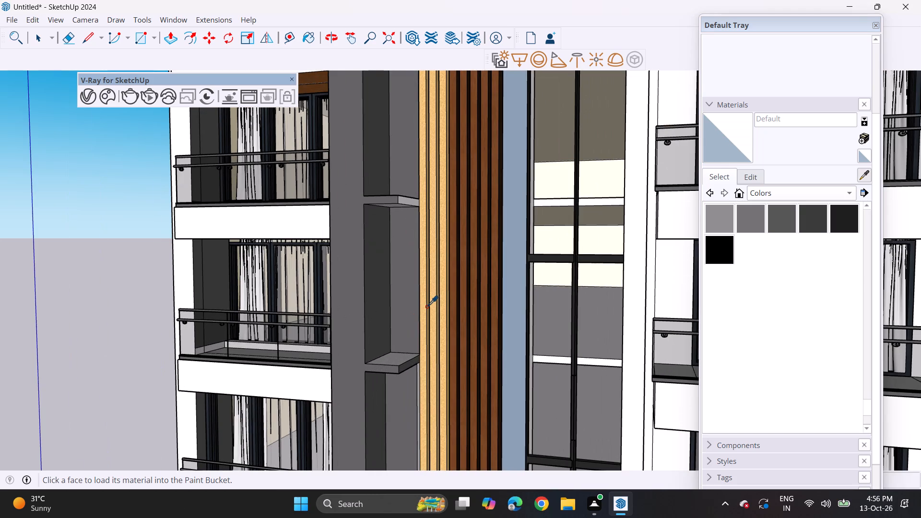
click(422, 311)
scroll(424, 310, down, 9)
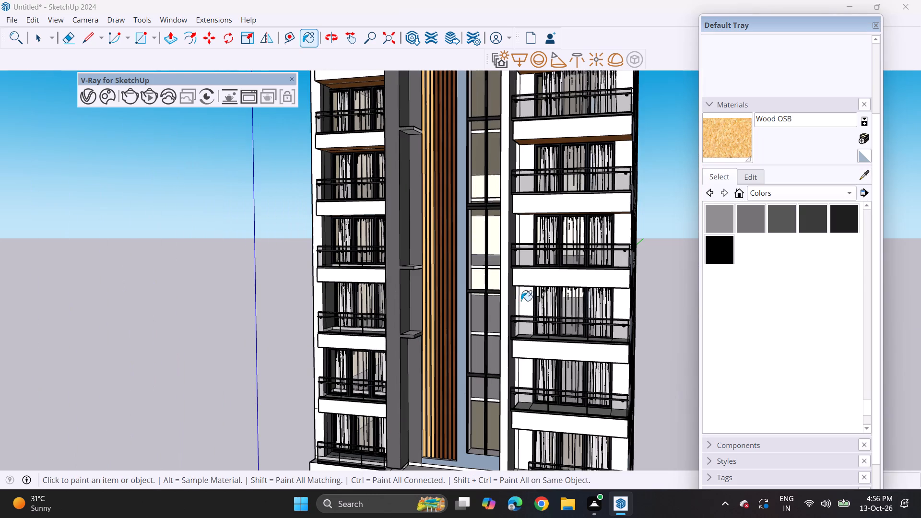
click(506, 305)
scroll(503, 308, down, 2)
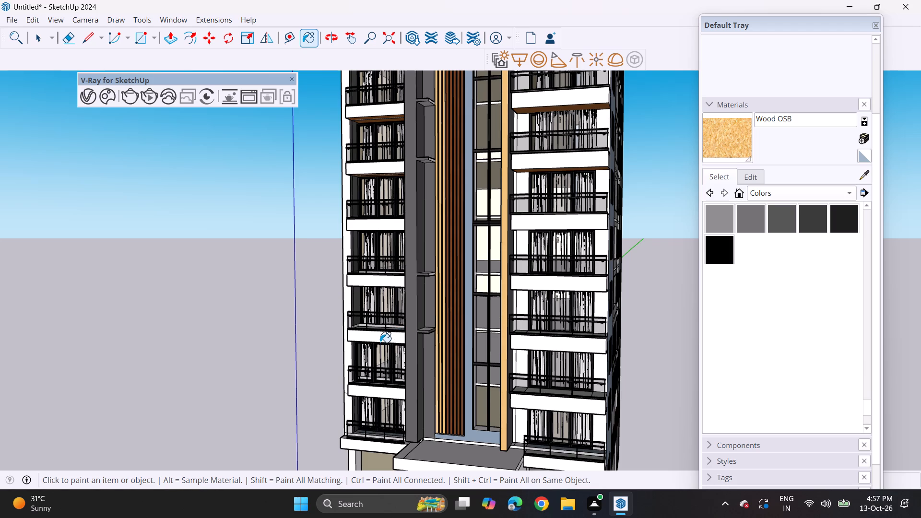
Paint the upper-floor wall segments of the white window bay on the side elevation with Color M02.
middle_drag(597, 314, 522, 316)
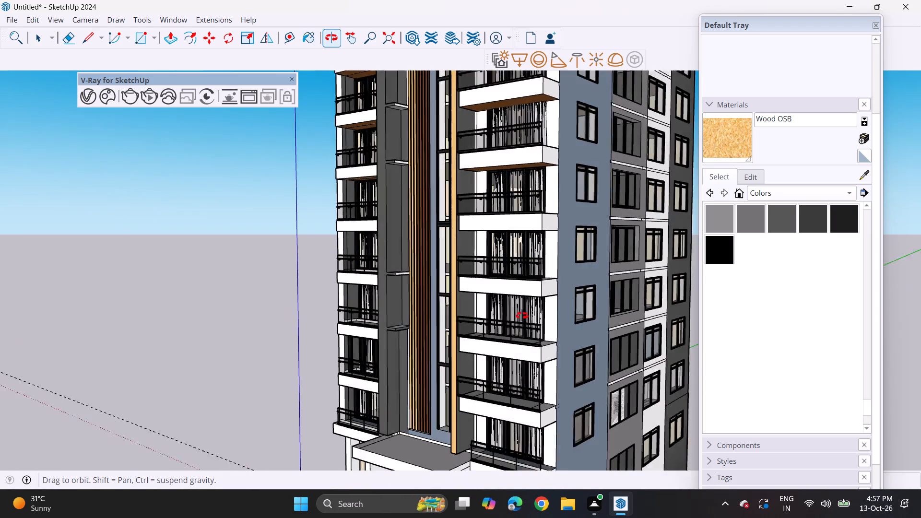
middle_drag(522, 316, 488, 312)
scroll(737, 238, up, 1)
click(817, 216)
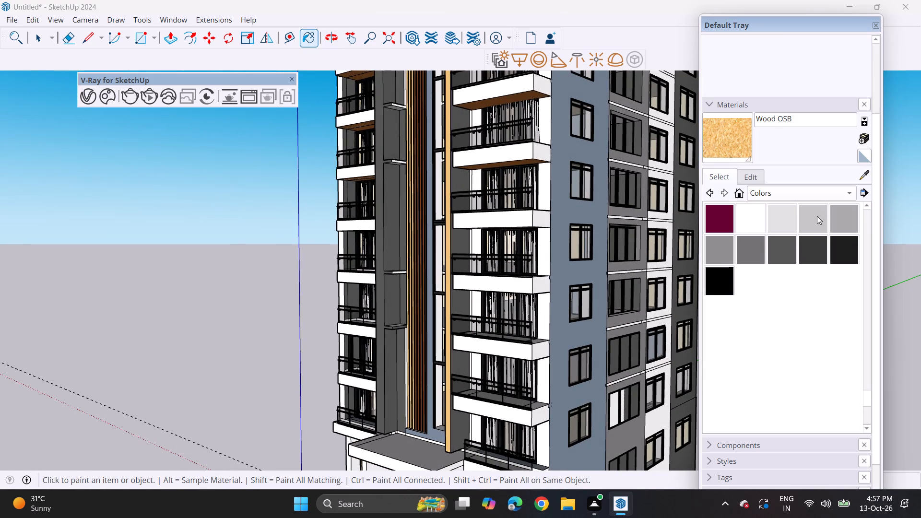
click(671, 227)
click(670, 217)
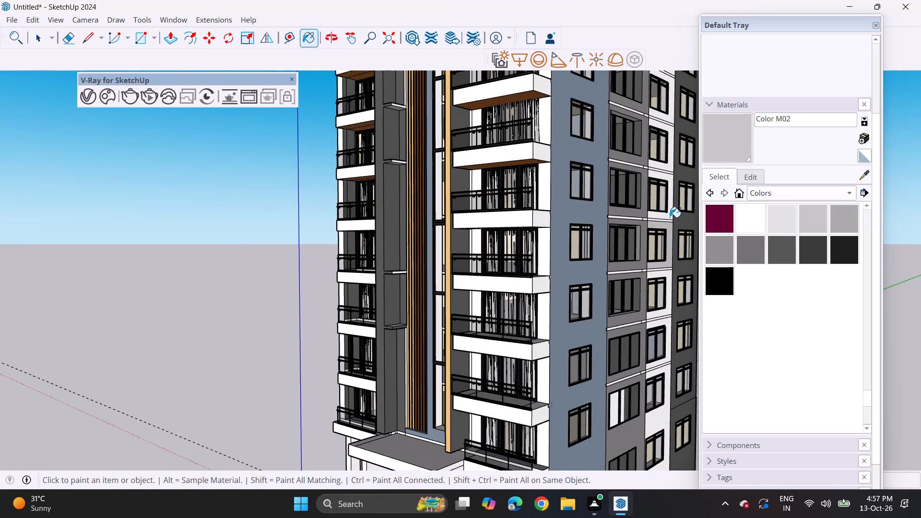
click(669, 167)
click(673, 117)
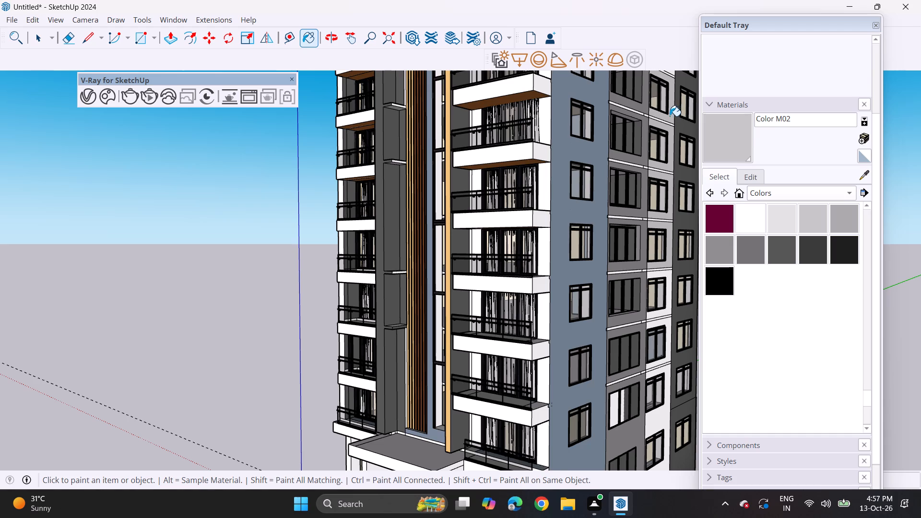
Paint the remaining top- and lower-floor wall segments of the white window bay with Color M02.
scroll(657, 121, down, 2)
middle_drag(651, 127, 626, 209)
click(658, 126)
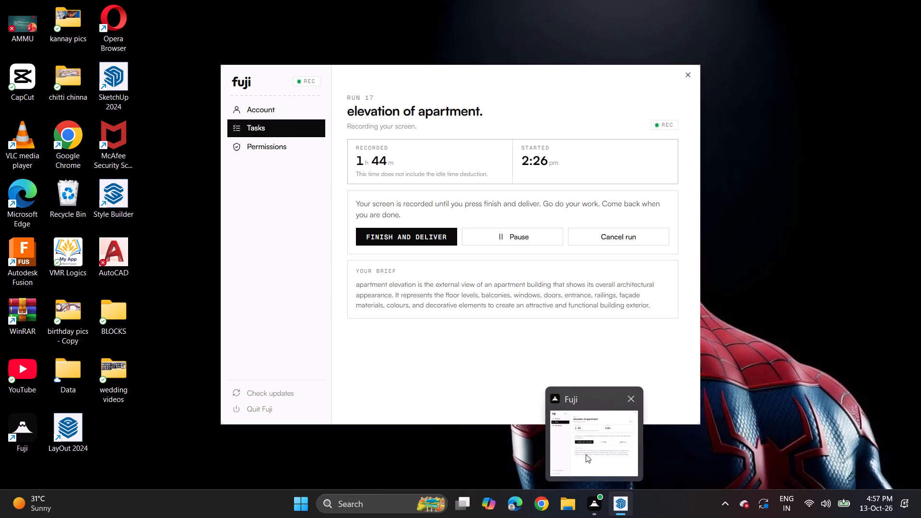
drag(651, 313, 651, 318)
click(649, 352)
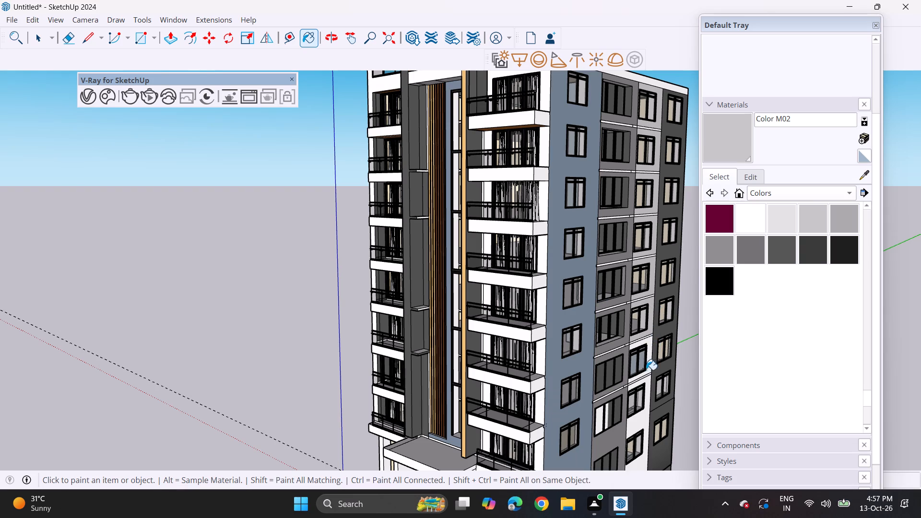
shift+middle_drag(640, 393, 624, 324)
scroll(636, 369, up, 6)
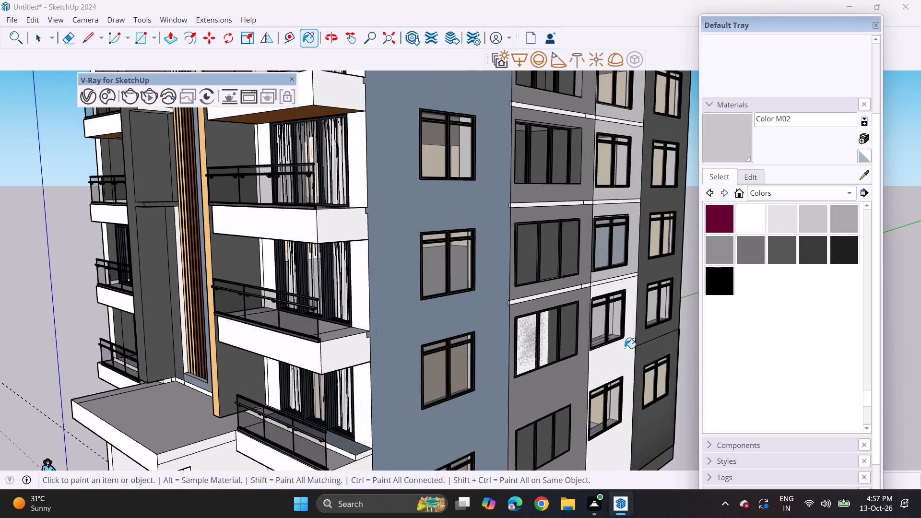
click(620, 354)
scroll(620, 363, down, 9)
scroll(618, 324, up, 3)
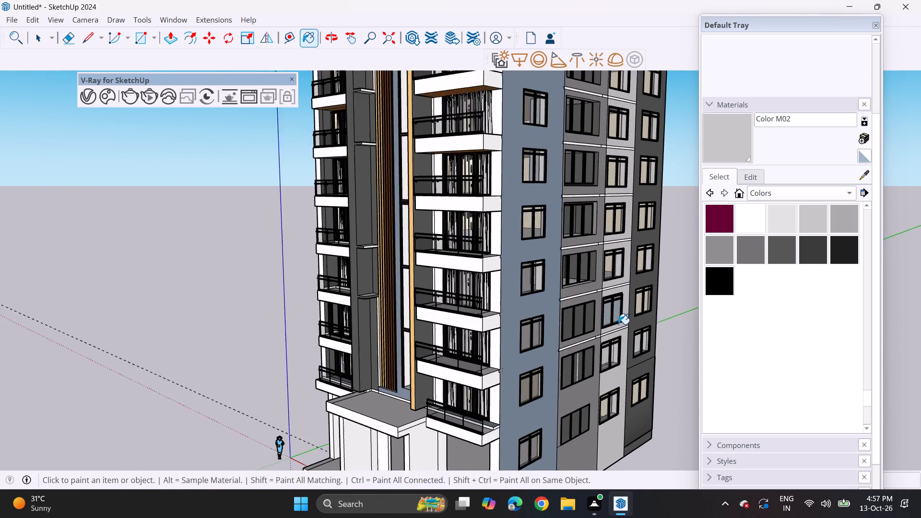
scroll(618, 324, up, 14)
Paint the white floor bands crossing the lower storeys of the light grey bay with Color M02.
click(596, 349)
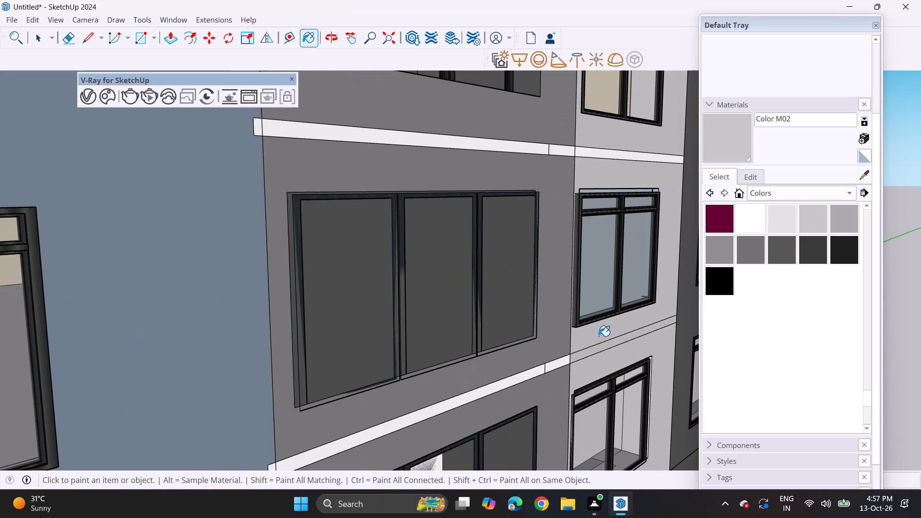
scroll(600, 325, down, 5)
click(615, 219)
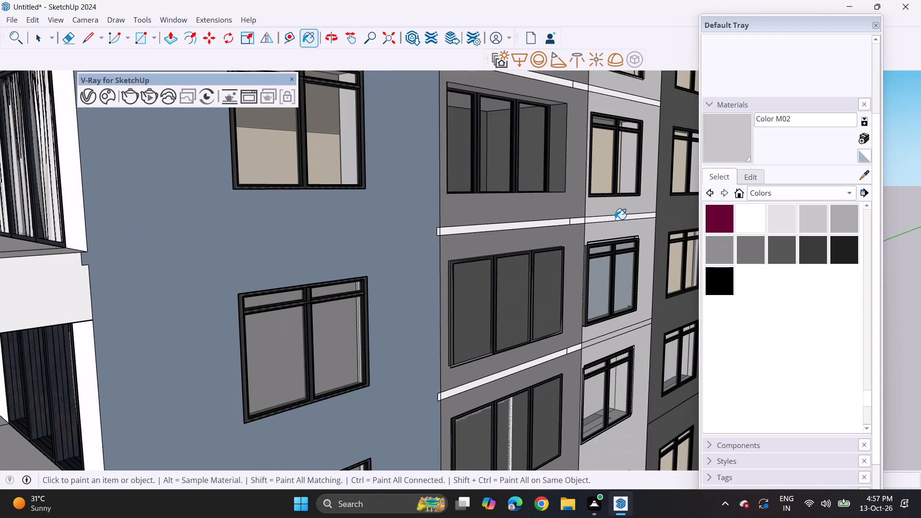
scroll(615, 210, down, 8)
scroll(624, 174, up, 8)
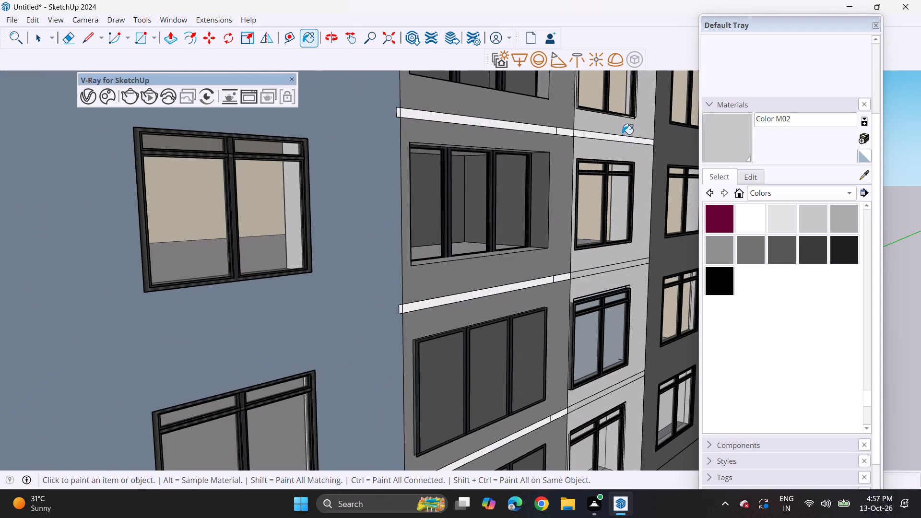
scroll(622, 134, up, 1)
click(614, 141)
click(617, 136)
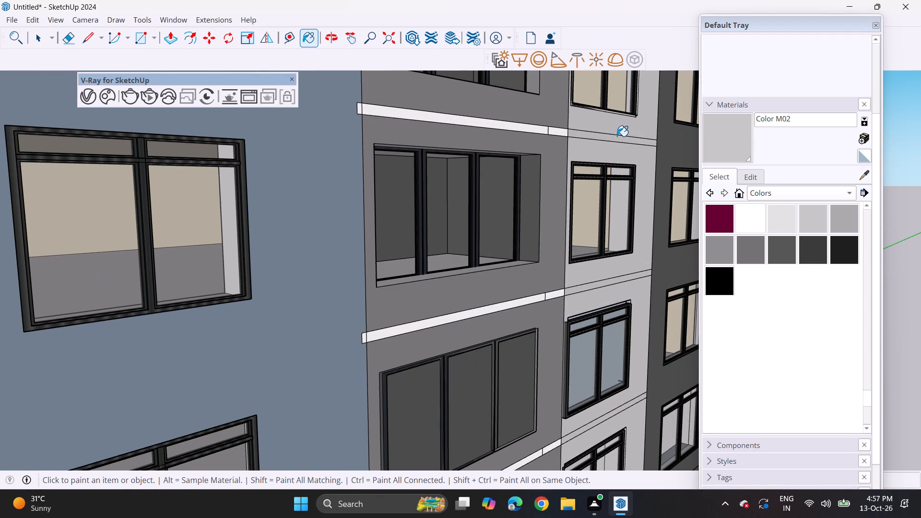
Paint the remaining white floor bands up to the top storey of the light grey bay with Color M02.
scroll(617, 136, down, 2)
shift+middle_drag(615, 111, 587, 247)
scroll(601, 164, up, 3)
click(601, 148)
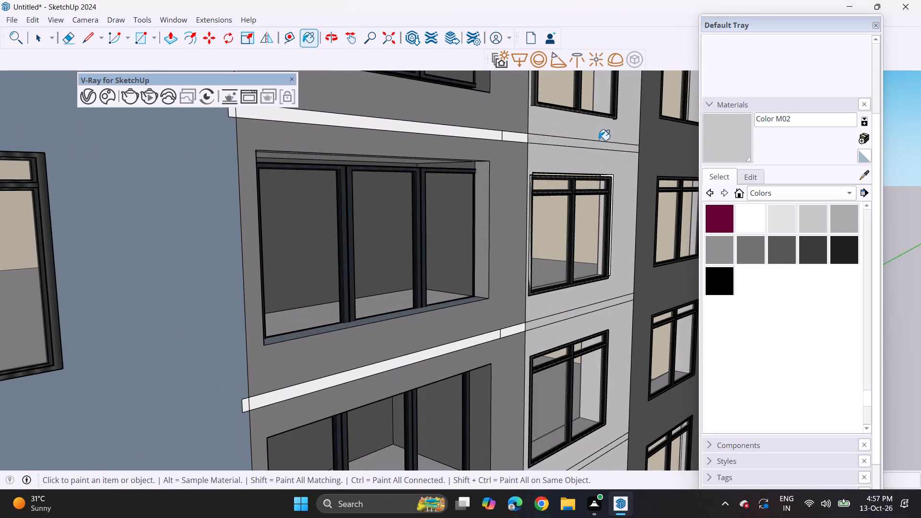
scroll(599, 140, down, 6)
shift+middle_drag(585, 152, 515, 323)
scroll(517, 217, up, 3)
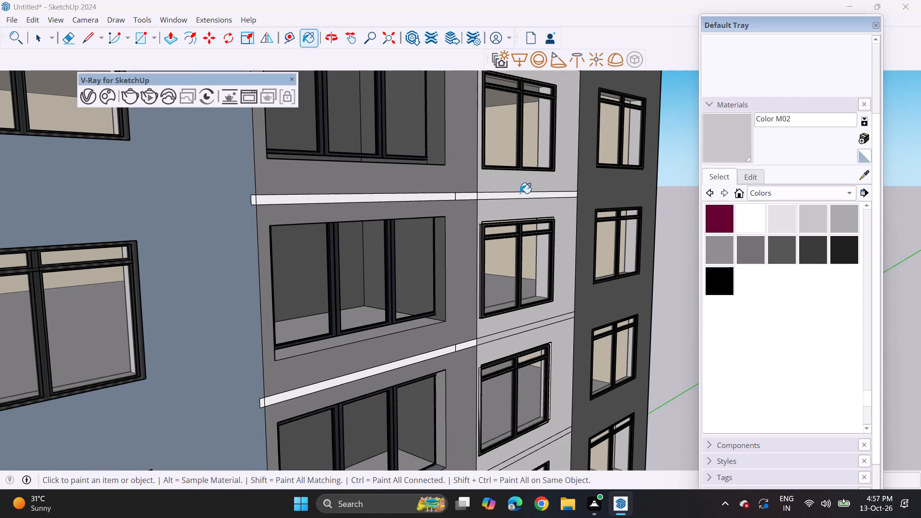
click(520, 193)
shift+middle_drag(524, 181, 517, 392)
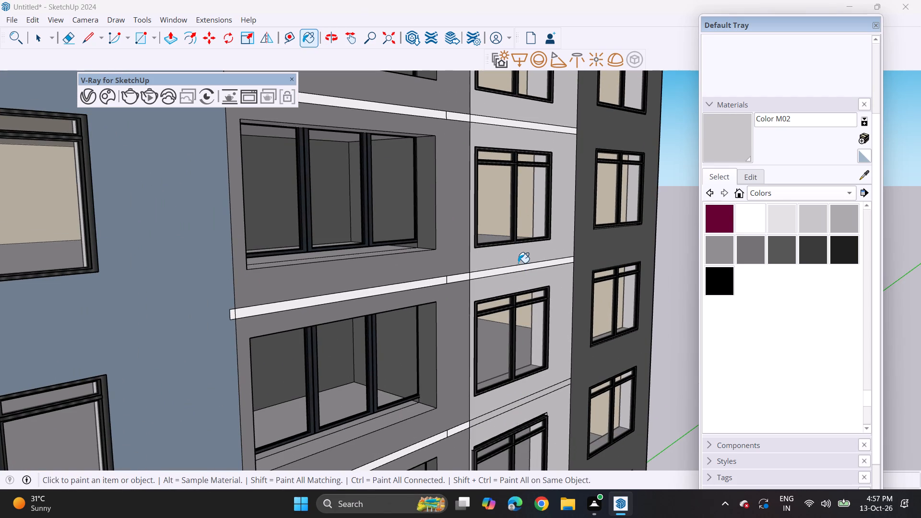
click(518, 267)
shift+scroll(515, 211, down, 3)
shift+middle_drag(518, 241, 518, 313)
scroll(531, 222, up, 2)
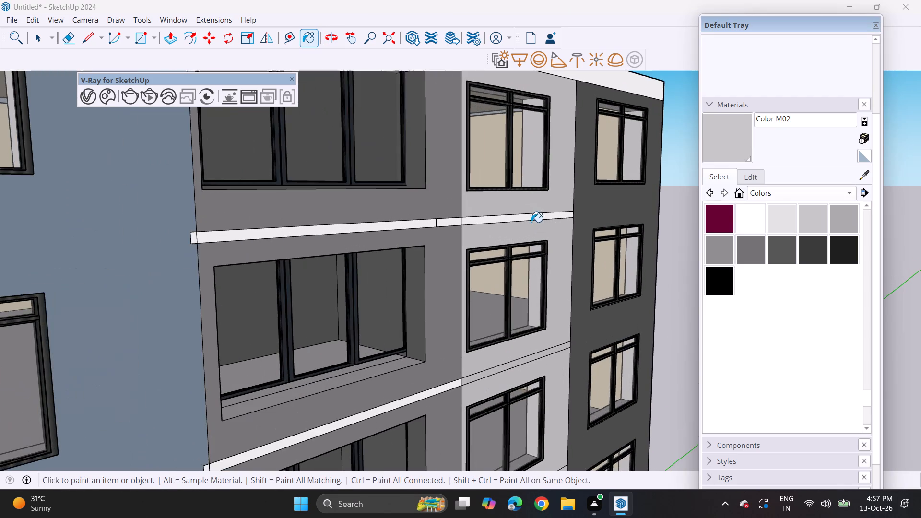
scroll(531, 222, up, 1)
click(531, 216)
scroll(529, 222, down, 5)
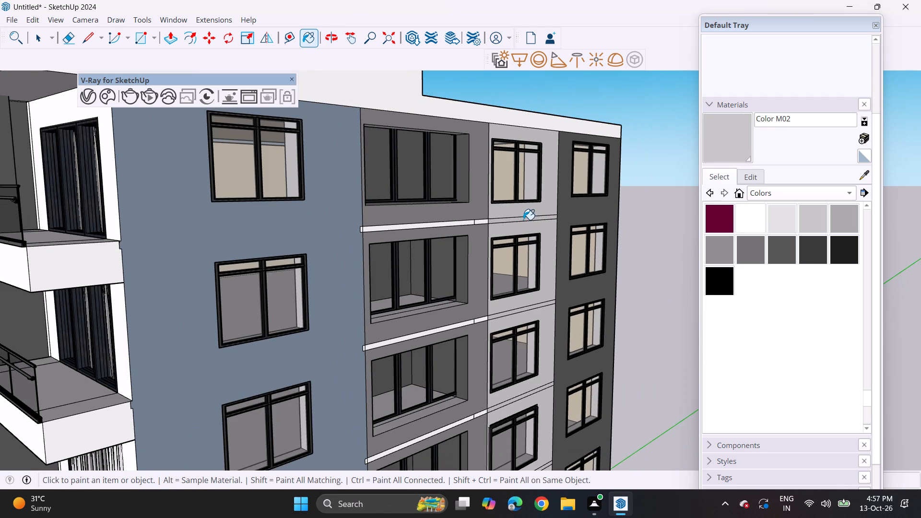
scroll(523, 220, down, 3)
Paint the white penthouse side wall and roof parapet with Color M07.
click(812, 243)
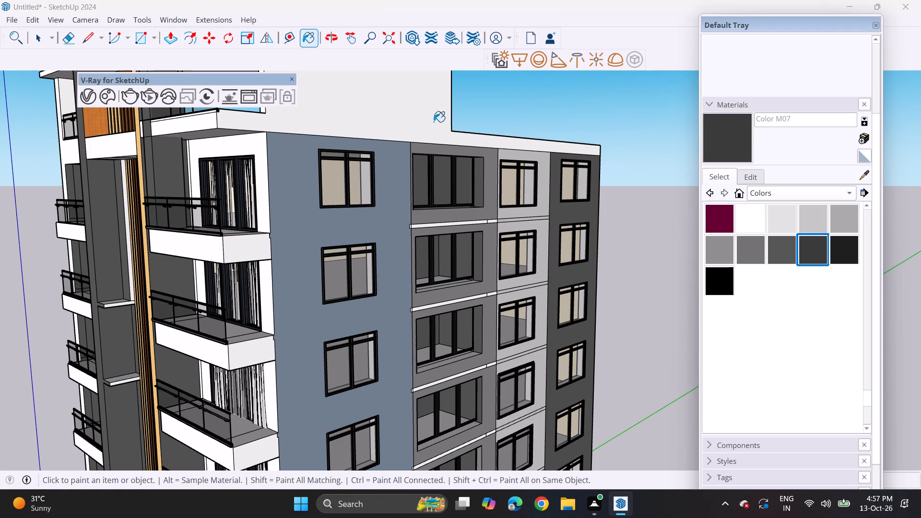
click(421, 139)
Push the end face of the penthouse side wall back to align with the edge of the blue wall.
middle_drag(434, 152, 501, 193)
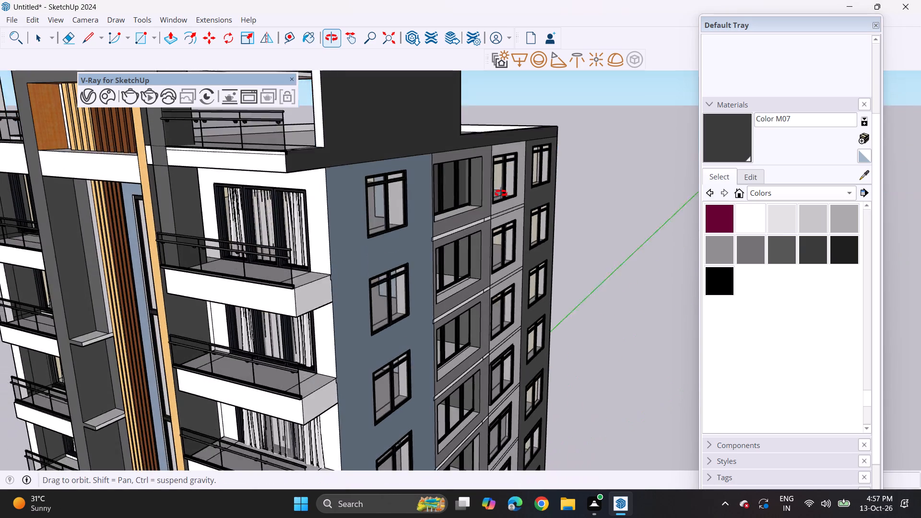
middle_drag(501, 193, 512, 137)
scroll(481, 113, down, 5)
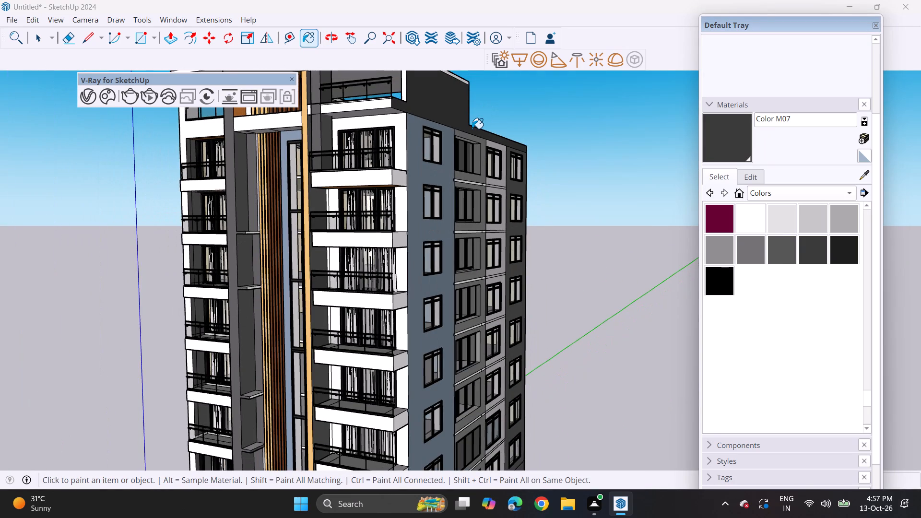
scroll(441, 120, down, 2)
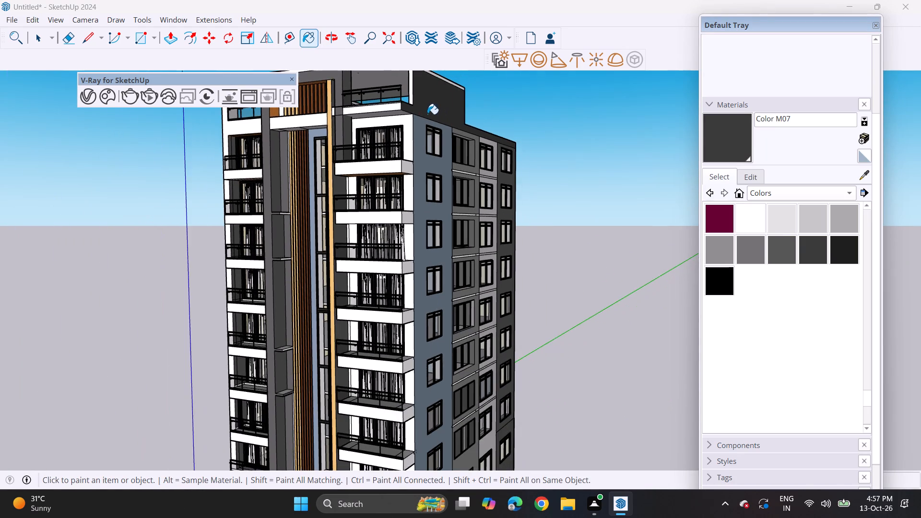
middle_drag(427, 114, 244, 194)
middle_drag(460, 139, 290, 172)
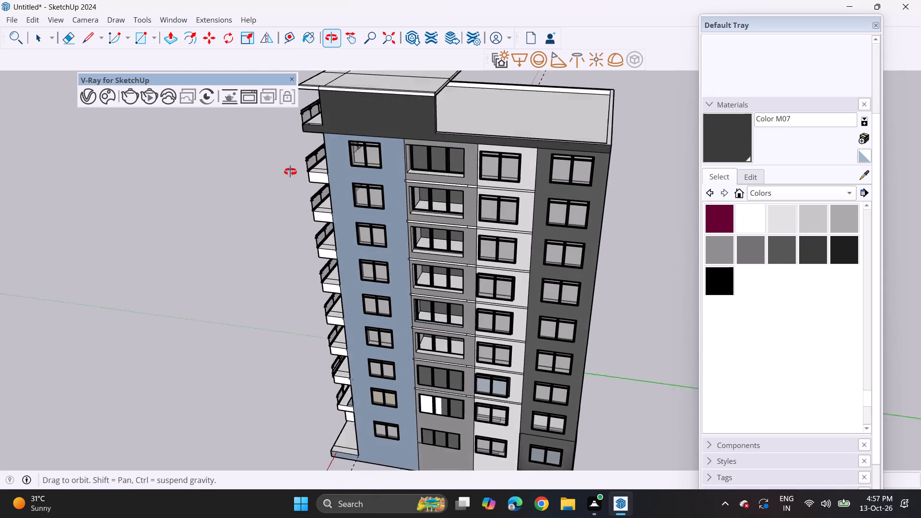
middle_drag(290, 172, 260, 135)
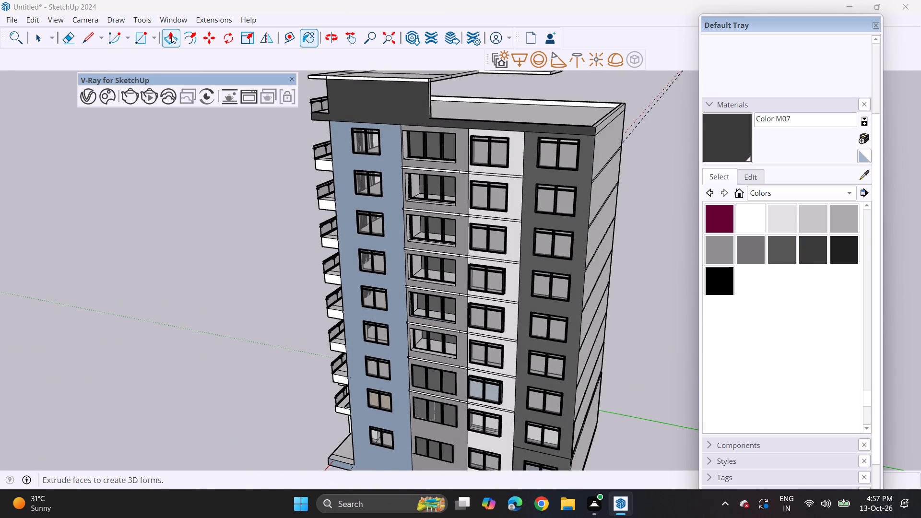
drag(171, 35, 173, 40)
scroll(421, 128, up, 4)
middle_drag(373, 127, 358, 139)
middle_click(428, 137)
scroll(428, 137, up, 2)
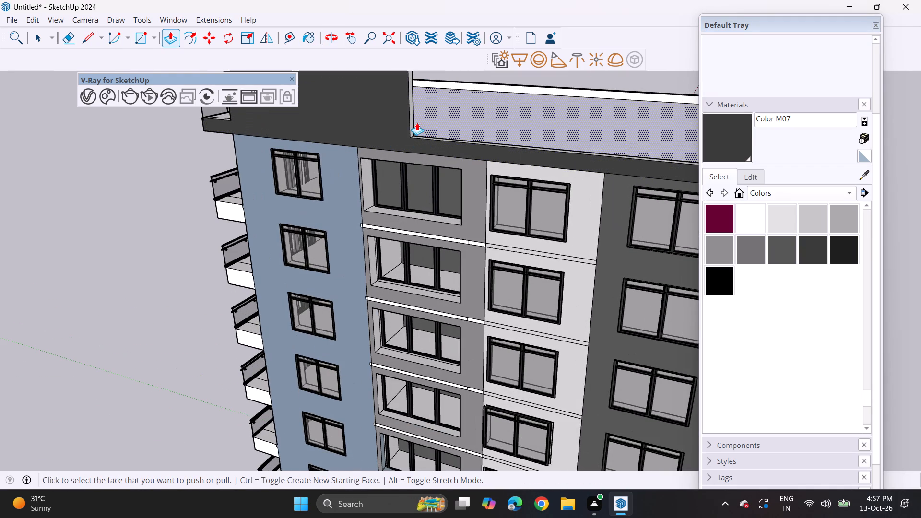
click(413, 125)
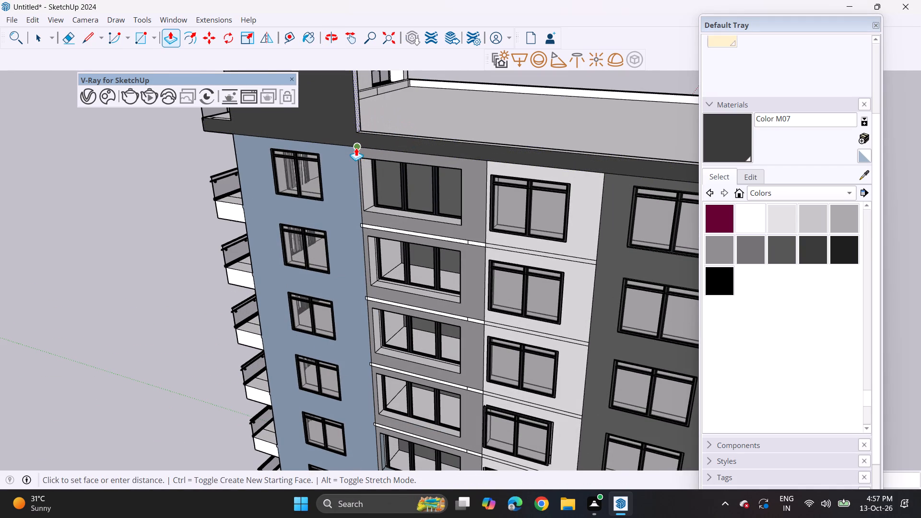
click(356, 148)
Draw a line down the parapet at the penthouse wall's corner to separate the parapet band from that wall.
middle_drag(395, 146, 492, 121)
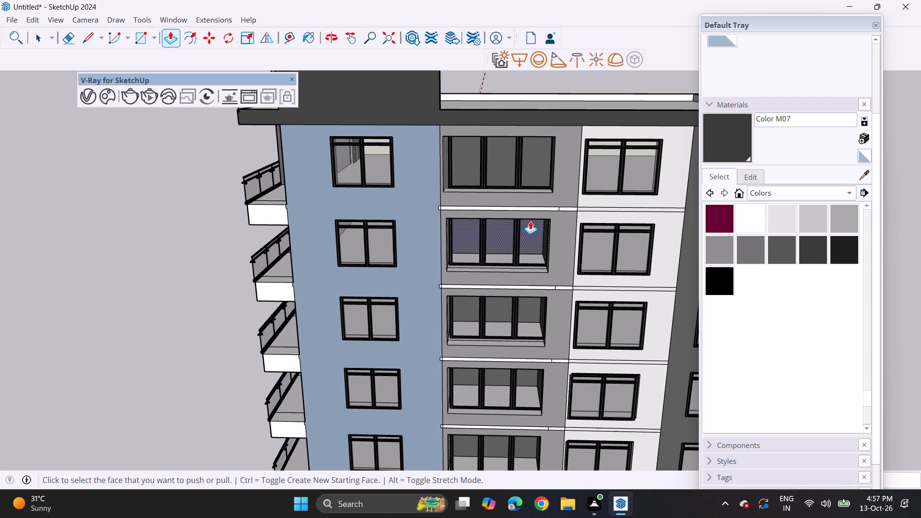
middle_drag(541, 131, 540, 124)
middle_drag(531, 101, 458, 213)
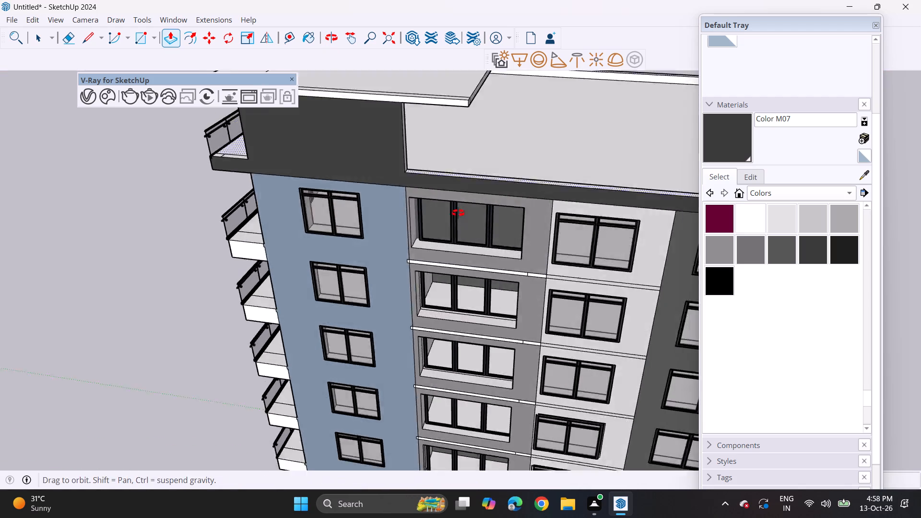
middle_drag(458, 213, 445, 233)
click(87, 27)
click(87, 36)
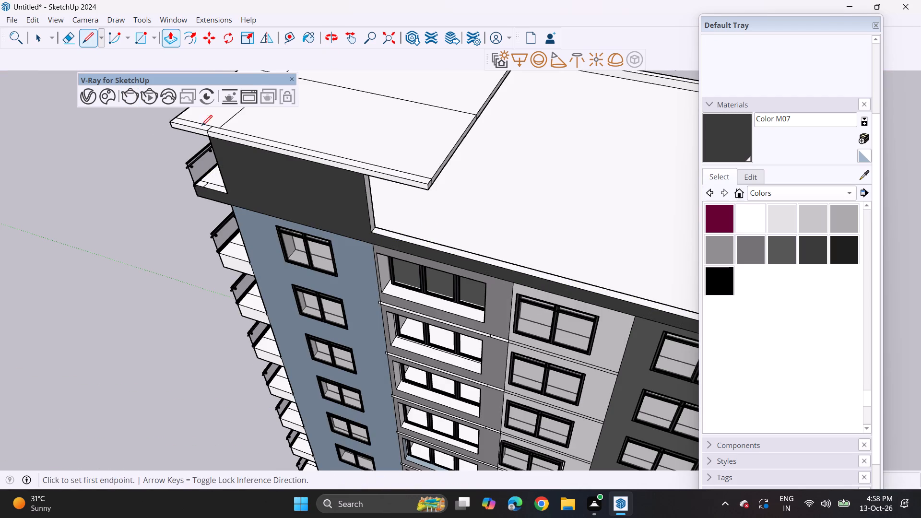
middle_drag(306, 189, 422, 115)
scroll(421, 116, up, 1)
scroll(470, 146, up, 3)
drag(459, 165, 457, 175)
click(451, 191)
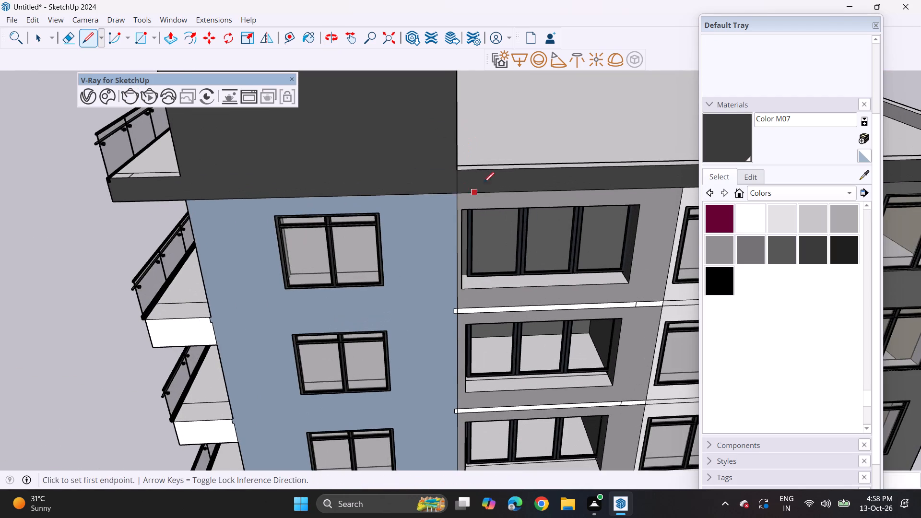
Push the front face of the dark parapet band back behind the face of the penthouse side wall.
scroll(480, 181, down, 1)
middle_drag(439, 195, 323, 158)
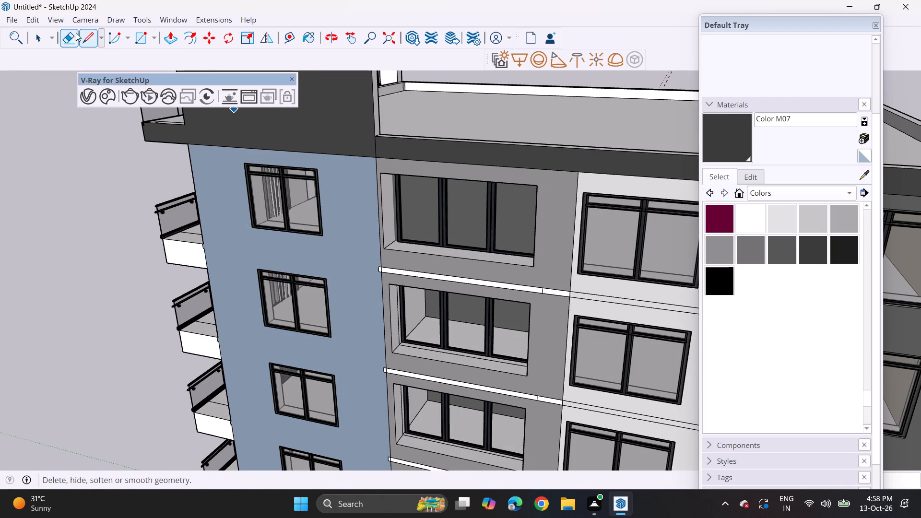
click(170, 38)
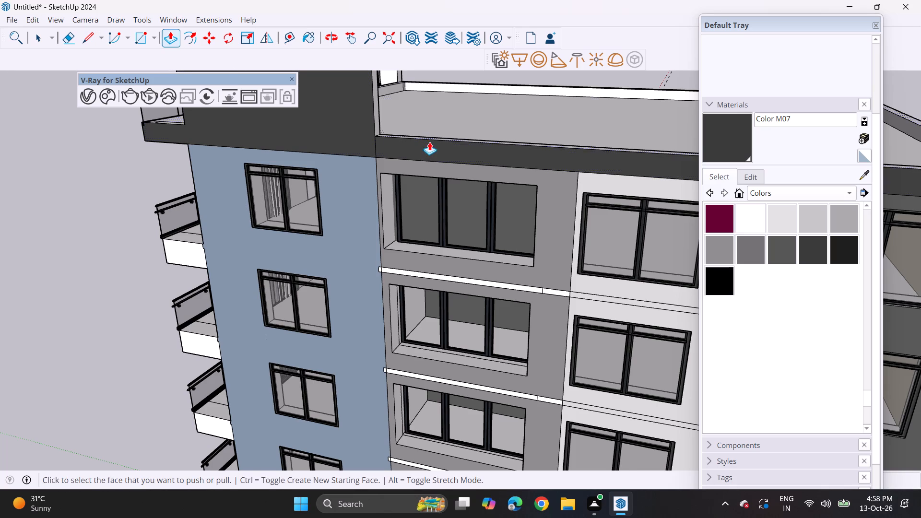
middle_drag(433, 156, 426, 212)
click(425, 208)
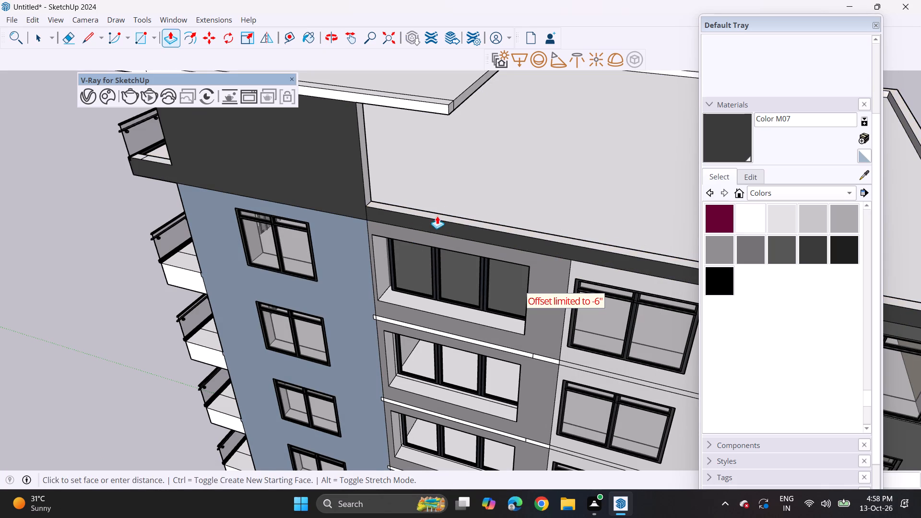
key(Escape)
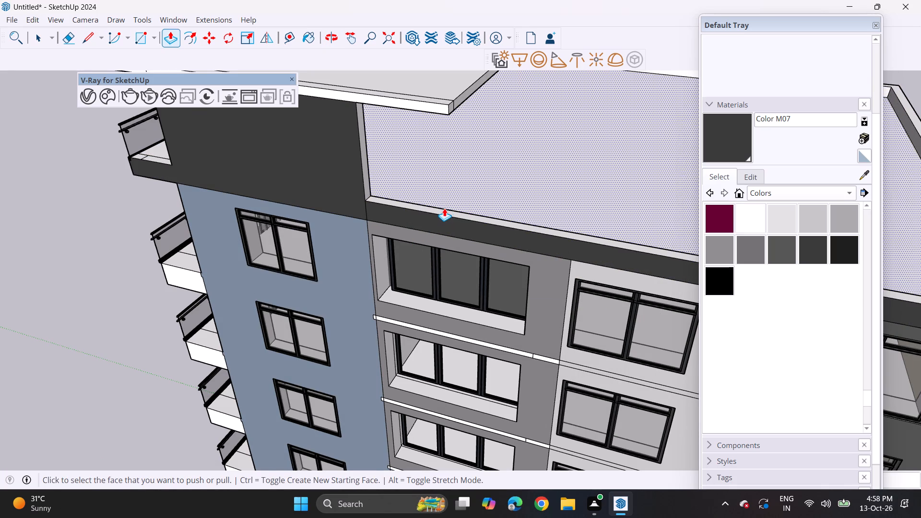
click(444, 208)
key(Escape)
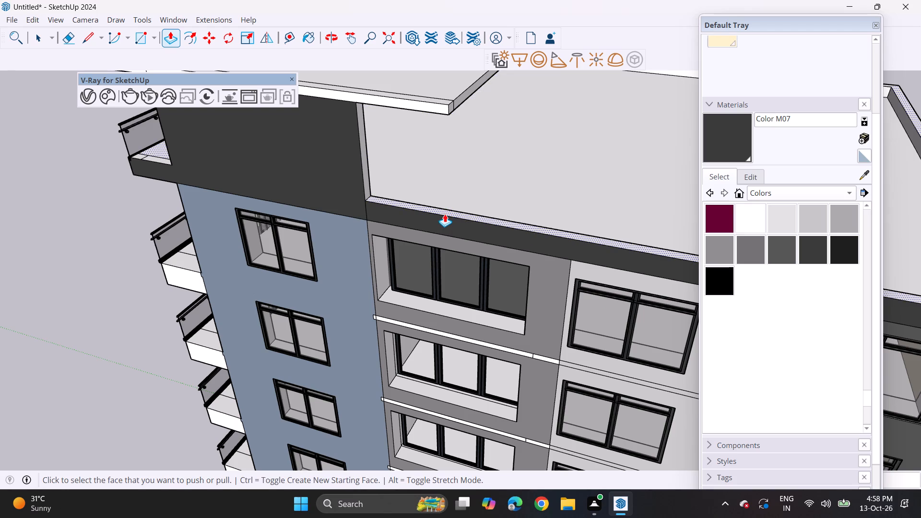
click(445, 214)
click(442, 228)
middle_drag(339, 222, 366, 210)
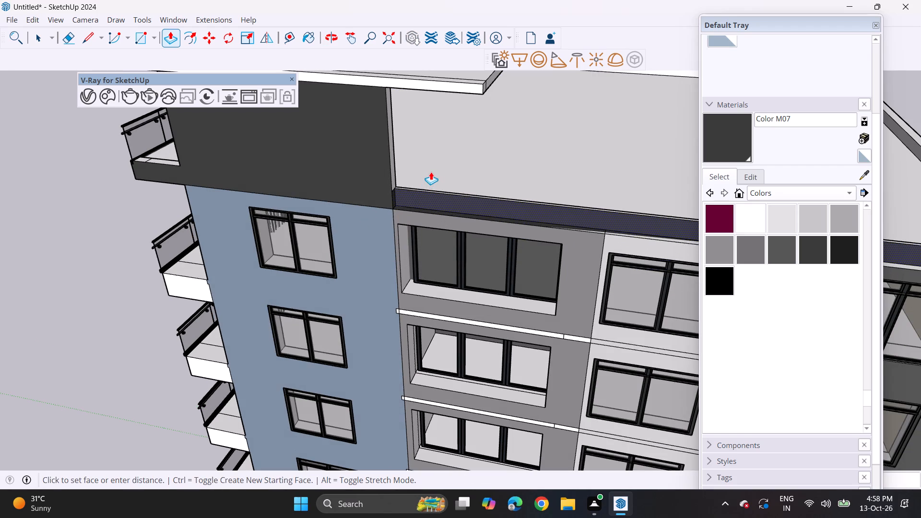
click(431, 172)
Paint the walls and slab band of the lowest balcony storeys beside the blue wall with Color E01.
middle_drag(377, 201, 649, 158)
scroll(499, 212, down, 4)
middle_drag(433, 261, 481, 185)
scroll(471, 196, down, 8)
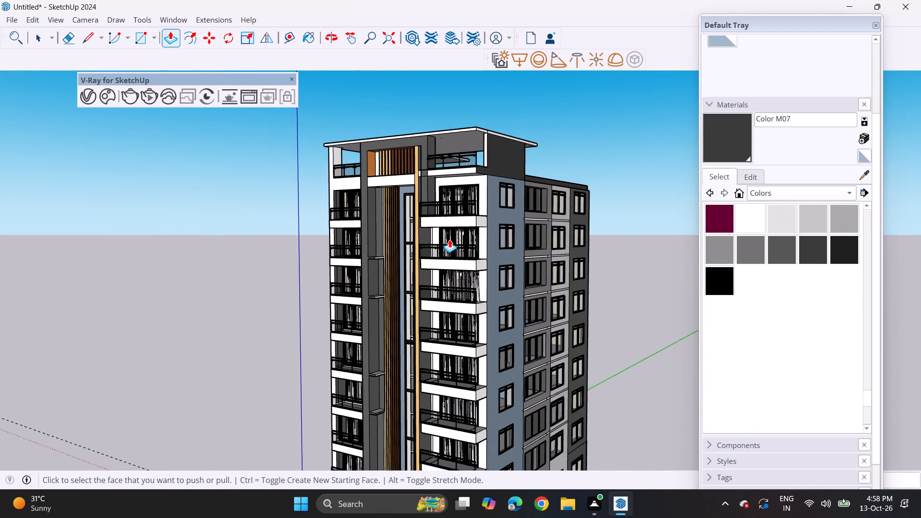
scroll(449, 239, down, 2)
middle_drag(467, 306, 478, 279)
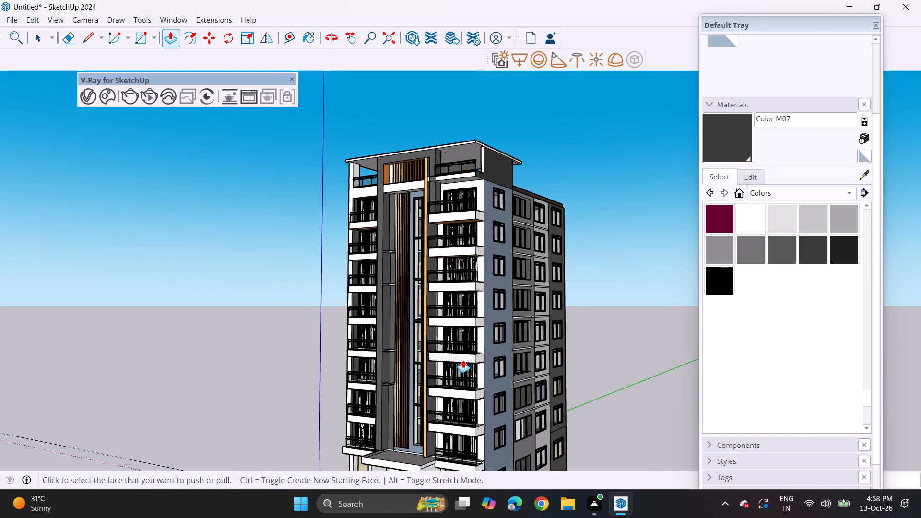
scroll(459, 356, down, 2)
shift+middle_drag(453, 391, 434, 335)
scroll(412, 411, up, 2)
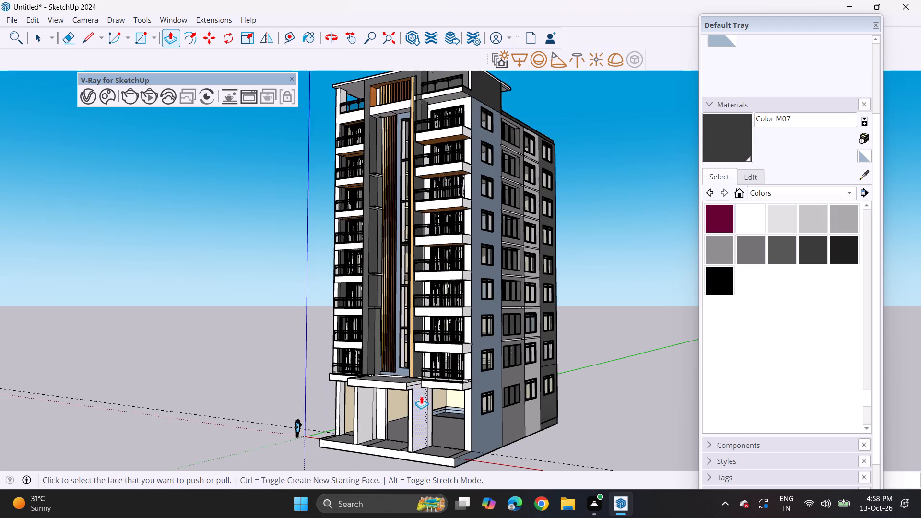
scroll(436, 388, up, 3)
scroll(782, 265, up, 8)
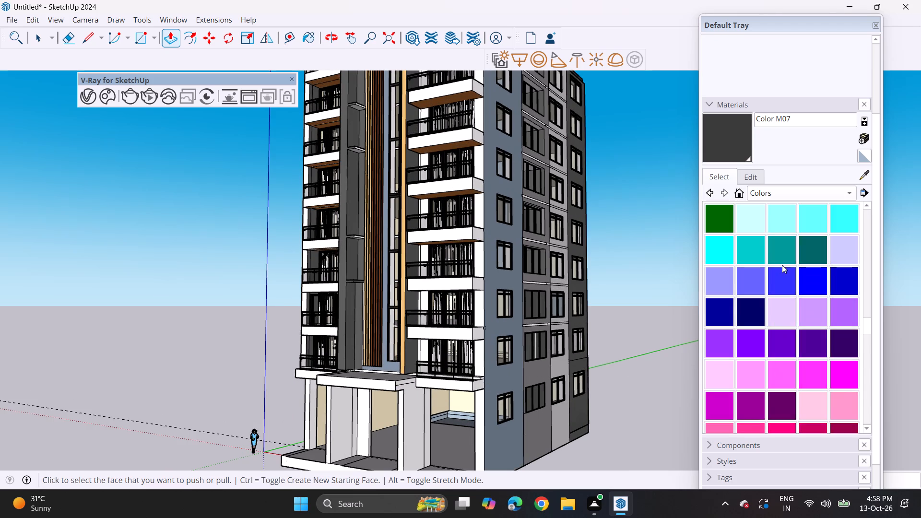
scroll(782, 265, up, 6)
click(786, 253)
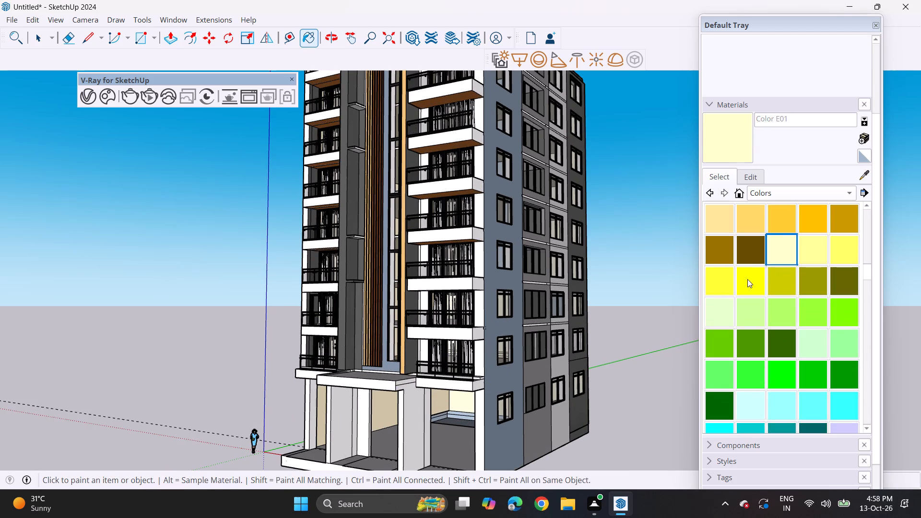
click(480, 363)
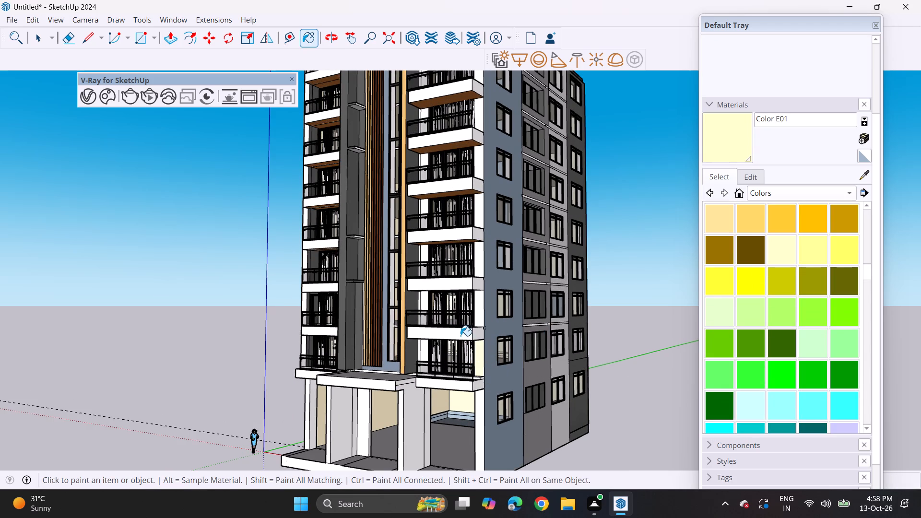
drag(460, 336, 464, 340)
click(476, 338)
click(465, 335)
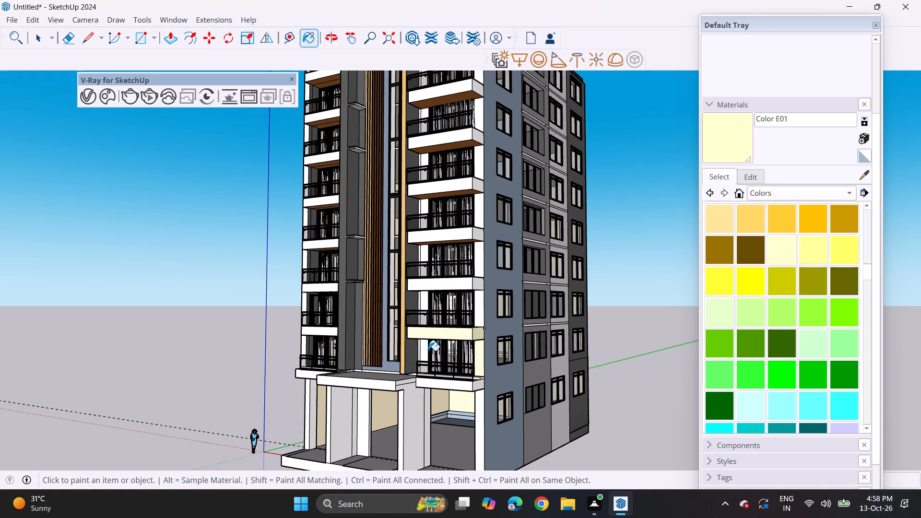
click(428, 351)
click(419, 353)
click(473, 320)
Paint the slab band and adjoining white wall of the next balcony storey up with Color E01.
drag(477, 280, 471, 282)
drag(461, 283, 454, 283)
click(421, 301)
drag(418, 289, 421, 305)
drag(421, 305, 425, 296)
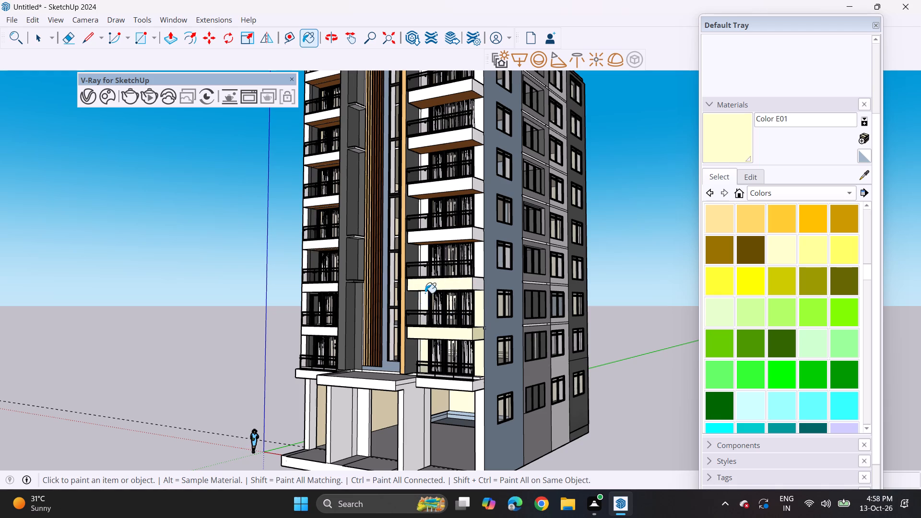
click(425, 293)
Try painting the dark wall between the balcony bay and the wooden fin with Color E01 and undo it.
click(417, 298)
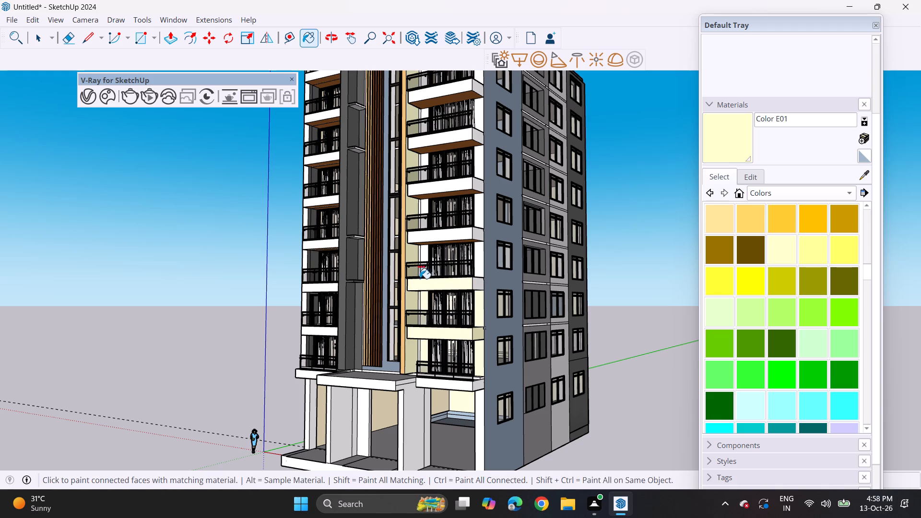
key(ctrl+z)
Paint the walls and slab bands of the next two balcony storeys up in the same bay with Color E01.
click(424, 256)
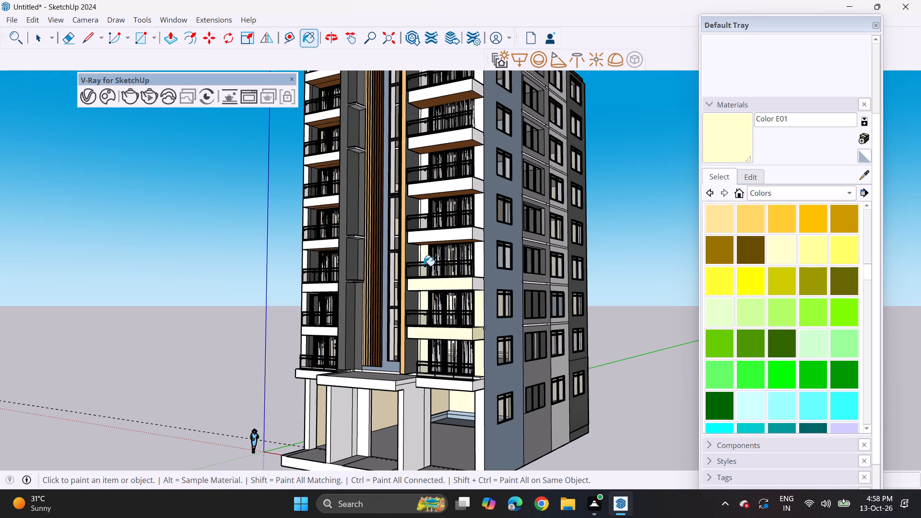
click(478, 256)
click(477, 235)
drag(462, 235, 467, 228)
click(482, 205)
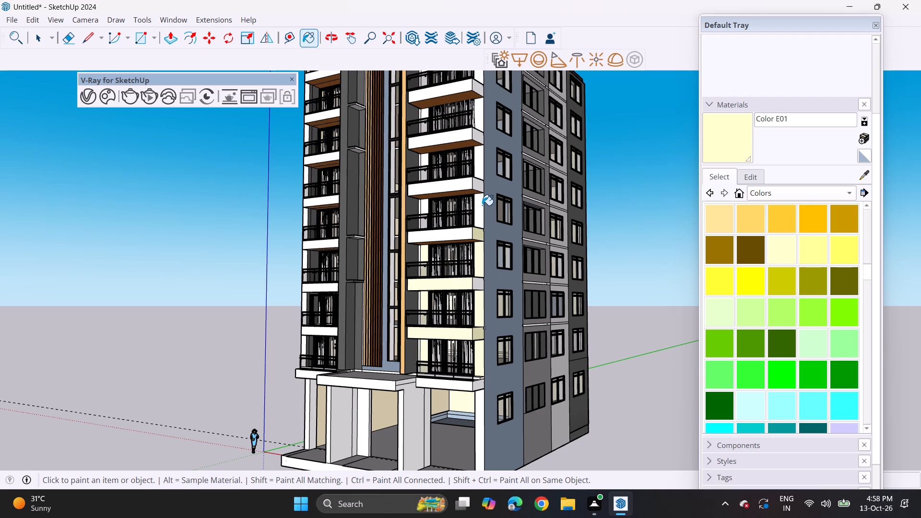
drag(476, 215, 470, 222)
click(438, 234)
click(425, 211)
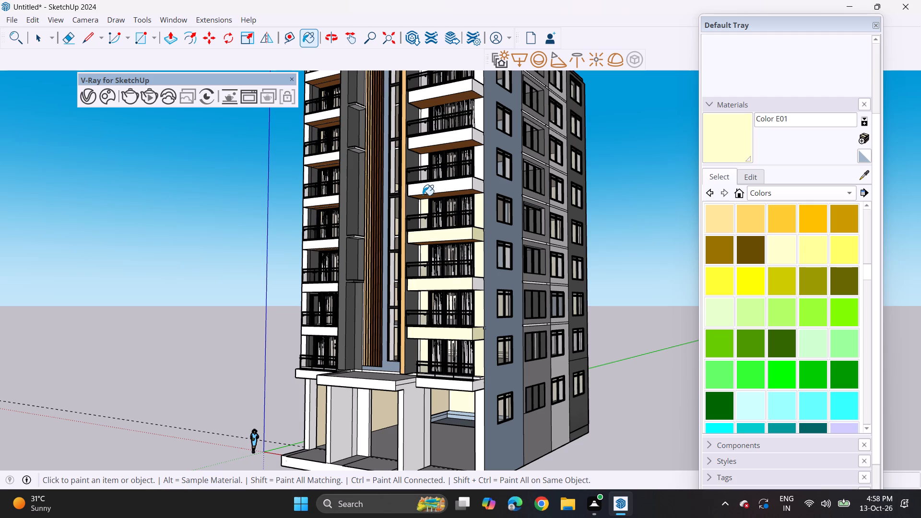
Continue up the bay beside the blue wall, painting the next three slab bands and their walls with Color E01.
click(424, 192)
click(475, 187)
click(478, 171)
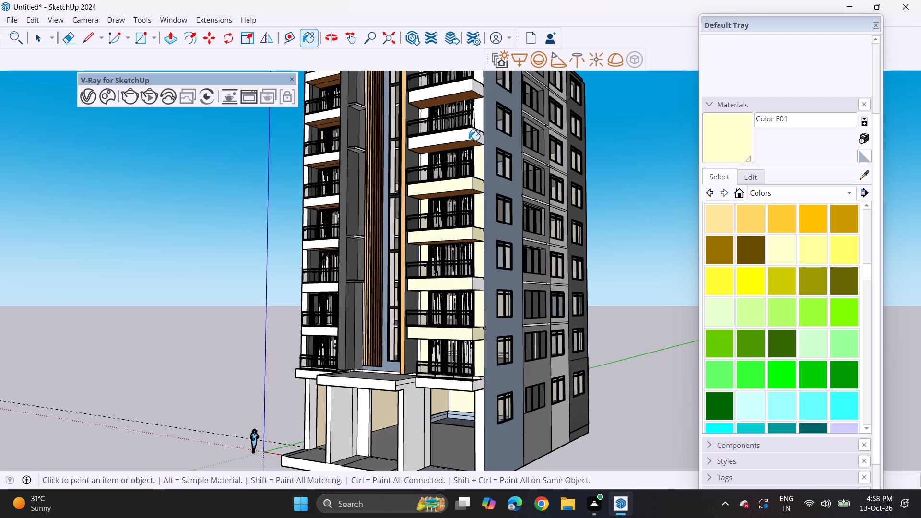
click(469, 140)
click(477, 132)
drag(459, 132, 454, 136)
click(425, 163)
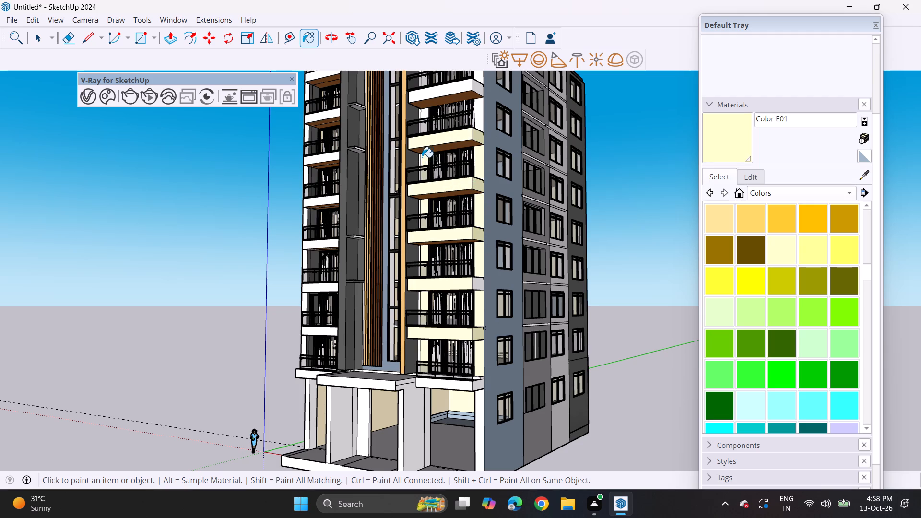
click(422, 157)
click(424, 118)
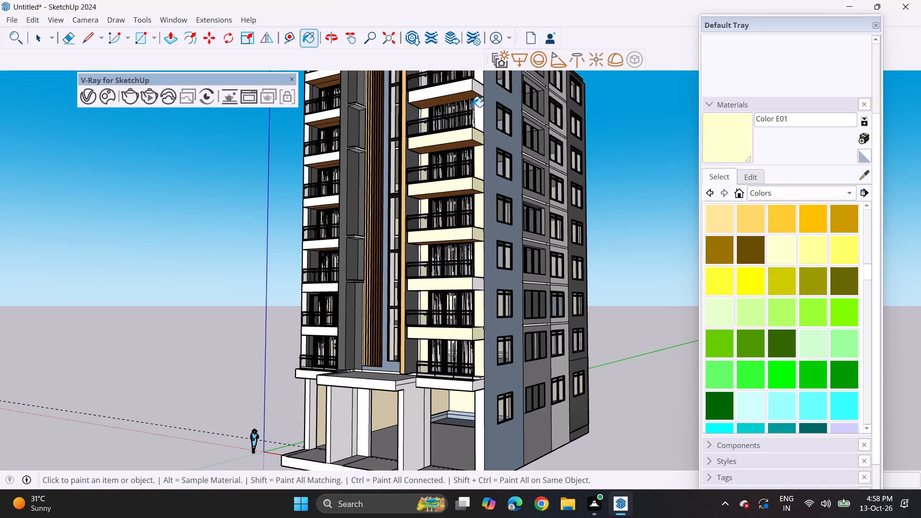
click(479, 107)
click(480, 94)
click(458, 88)
Paint the bay's remaining top-storey walls, balcony band and terrace edge band with Color E01.
shift+middle_drag(463, 113, 458, 155)
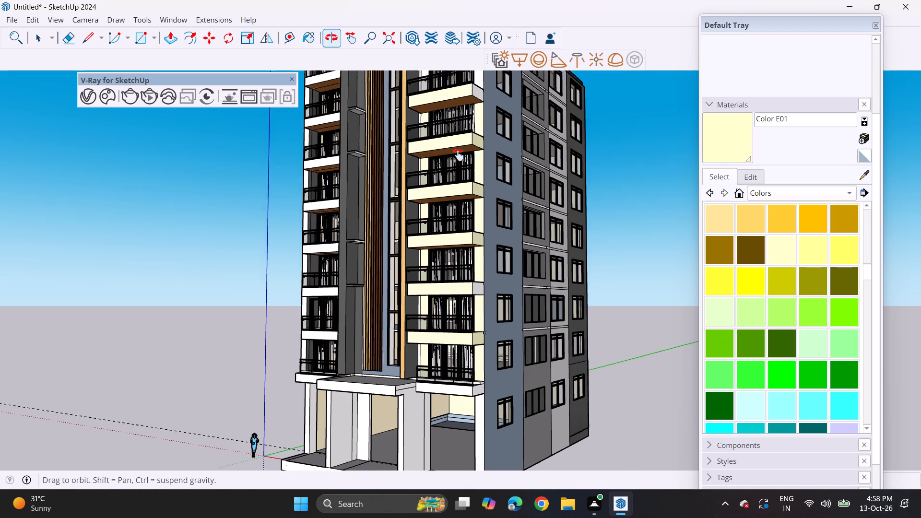
shift+middle_drag(458, 155, 458, 253)
click(472, 198)
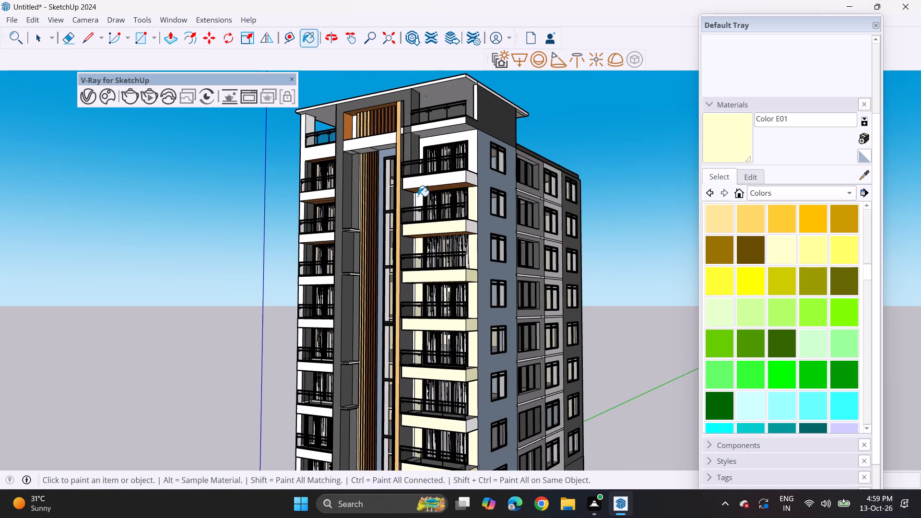
click(416, 199)
click(418, 201)
click(426, 183)
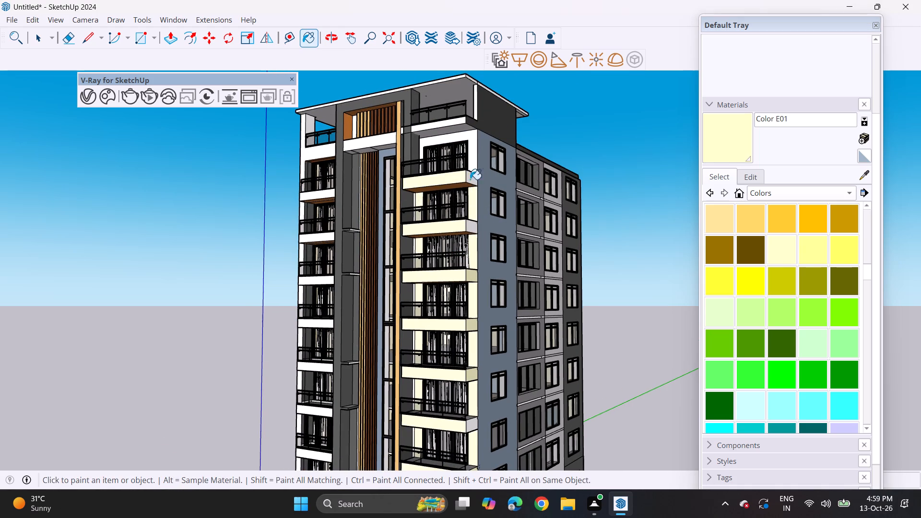
click(473, 161)
click(460, 119)
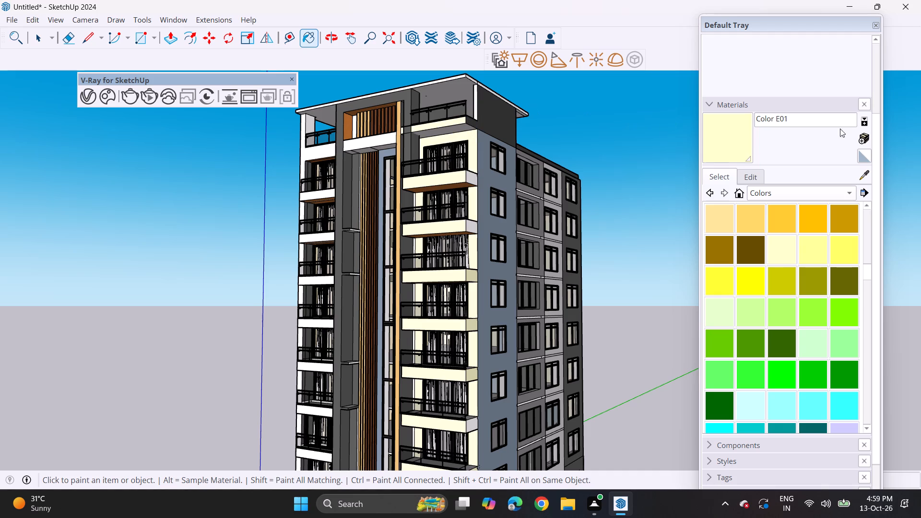
Sample Color M07 from the penthouse side wall and paint that wall's white front edge with it.
click(867, 176)
click(480, 118)
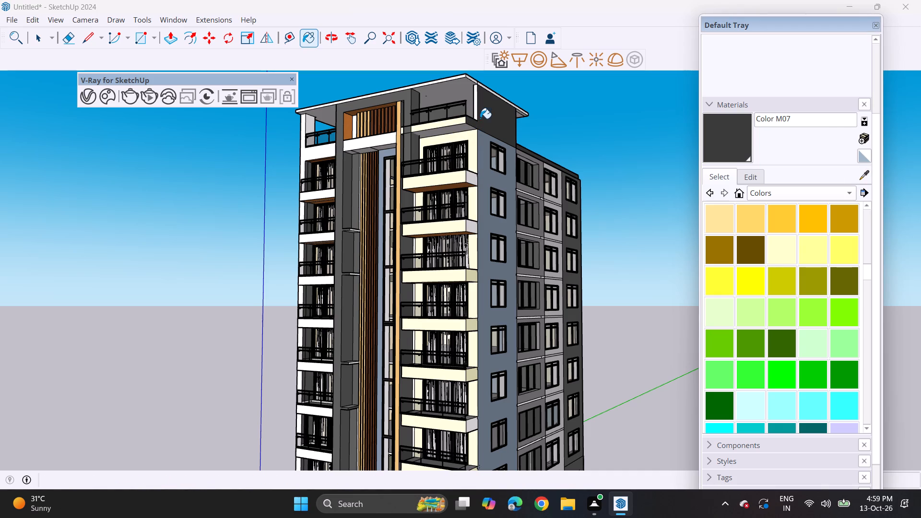
click(477, 109)
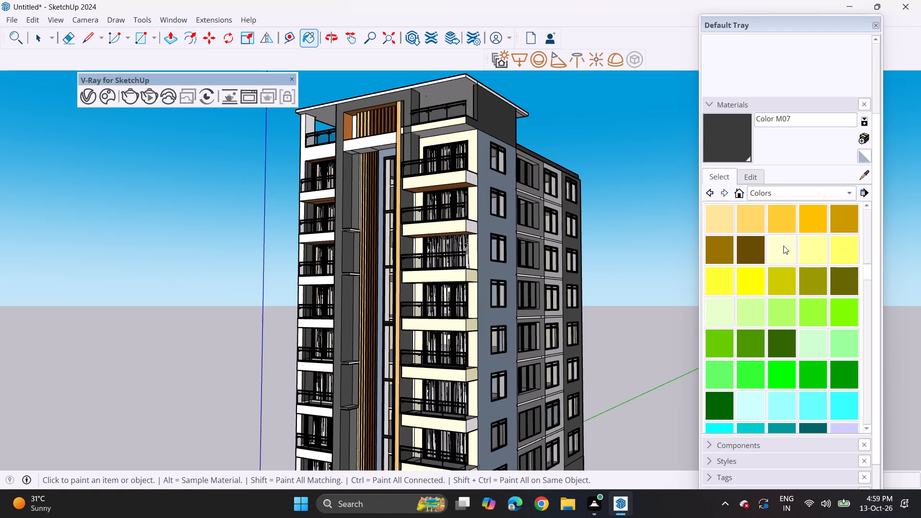
Paint the underside of the penthouse roof slab on both sides of the central frame with Color E01.
click(783, 246)
click(463, 88)
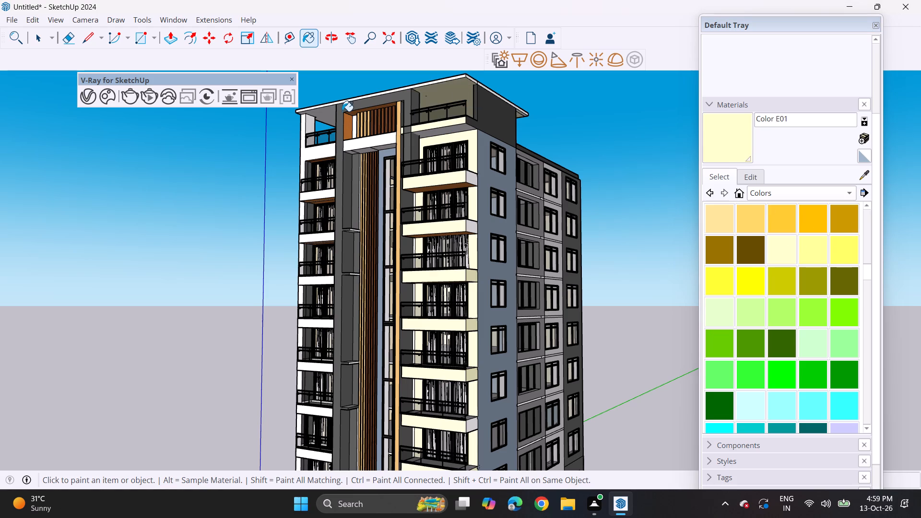
click(326, 116)
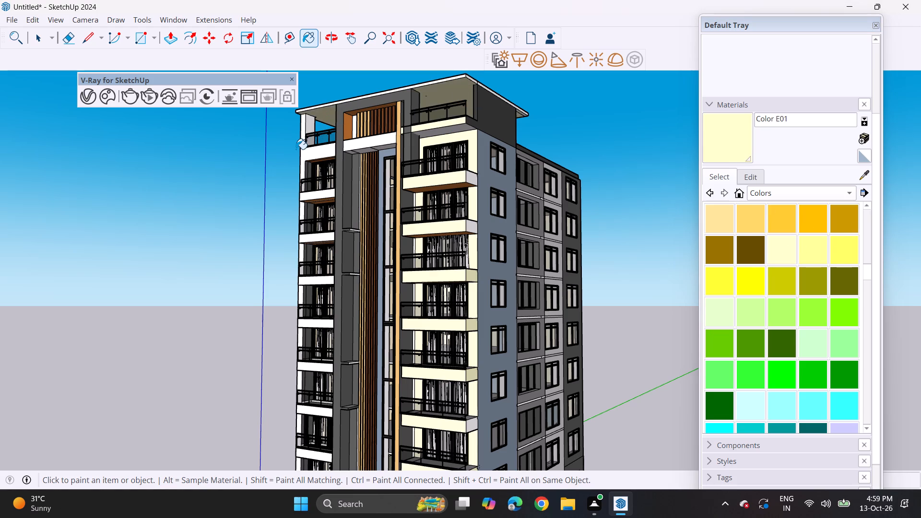
Paint the balcony bands of the bay beyond the timber fins, plus its lowest wall strip, with Color E01.
click(307, 154)
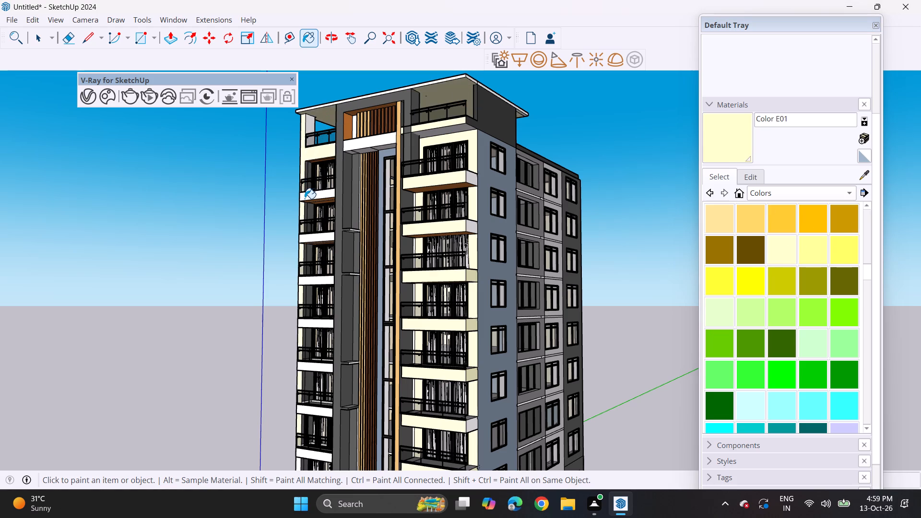
click(305, 199)
click(301, 236)
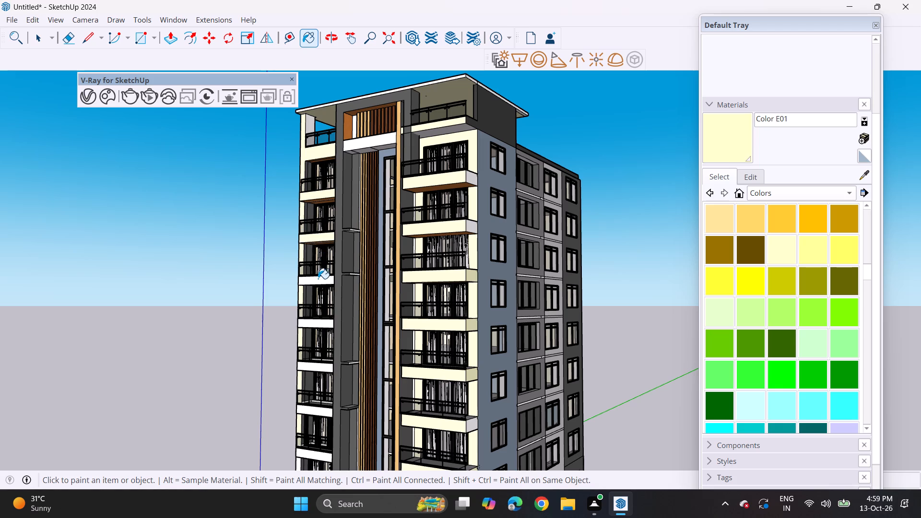
click(318, 279)
drag(317, 319, 316, 324)
click(319, 368)
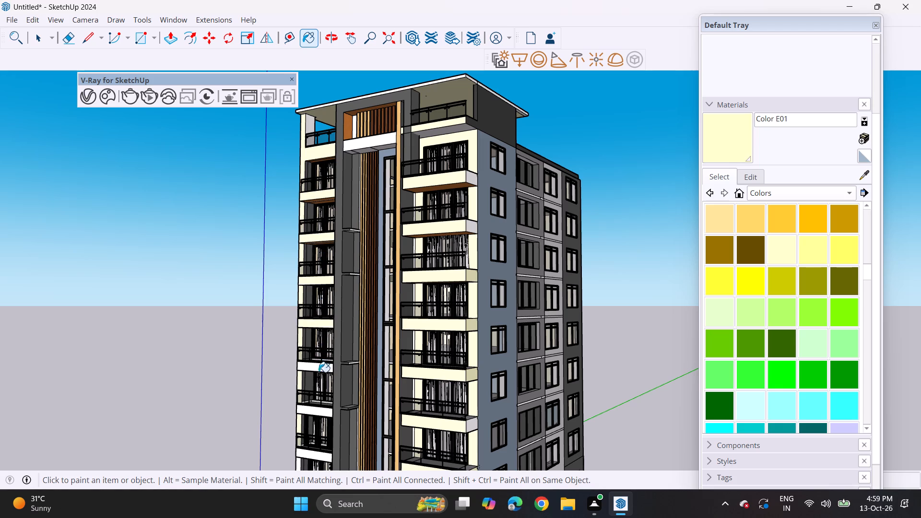
click(315, 412)
click(312, 451)
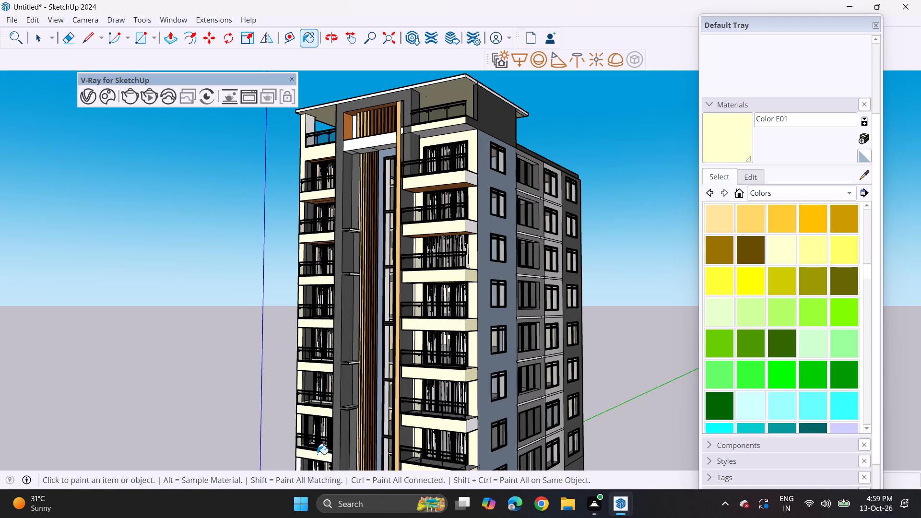
shift+middle_drag(319, 445, 347, 205)
scroll(337, 232, up, 6)
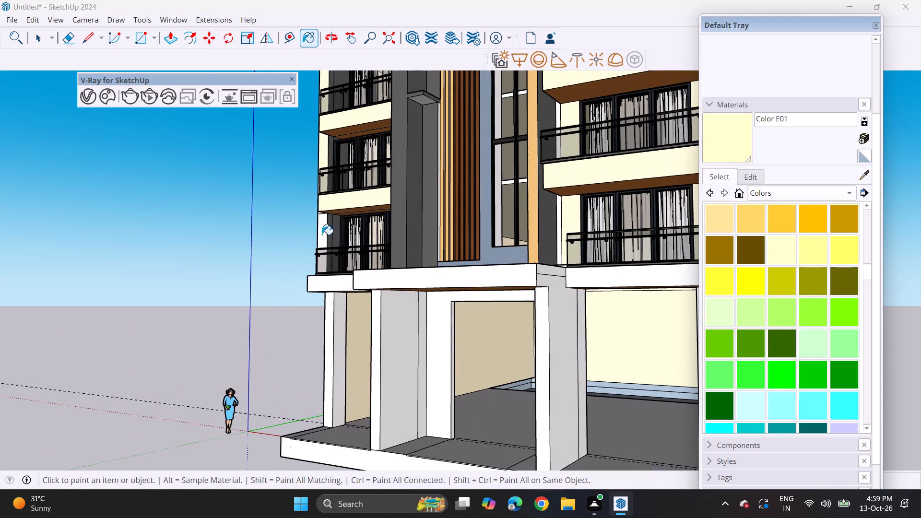
click(322, 235)
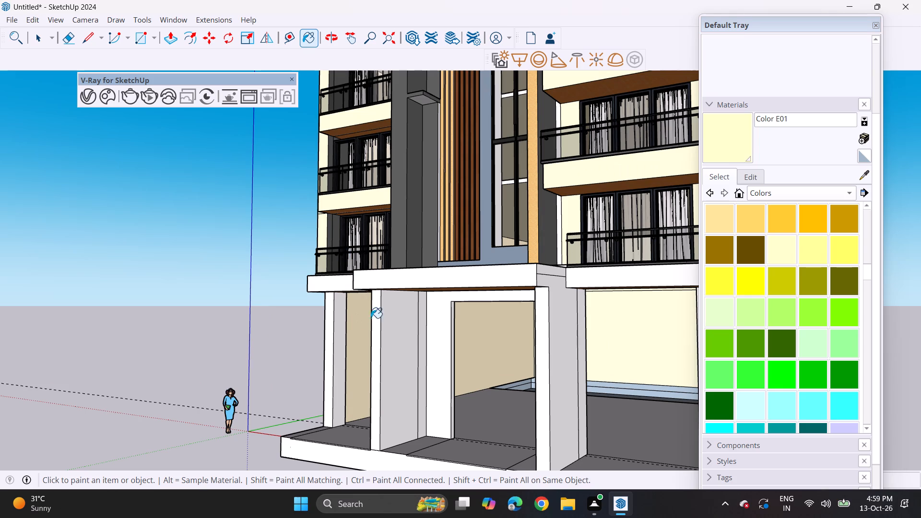
Sample Color M06 from the dark column and paint the ground-floor corner column and the first-floor slab and canopy edge bands with it.
click(865, 179)
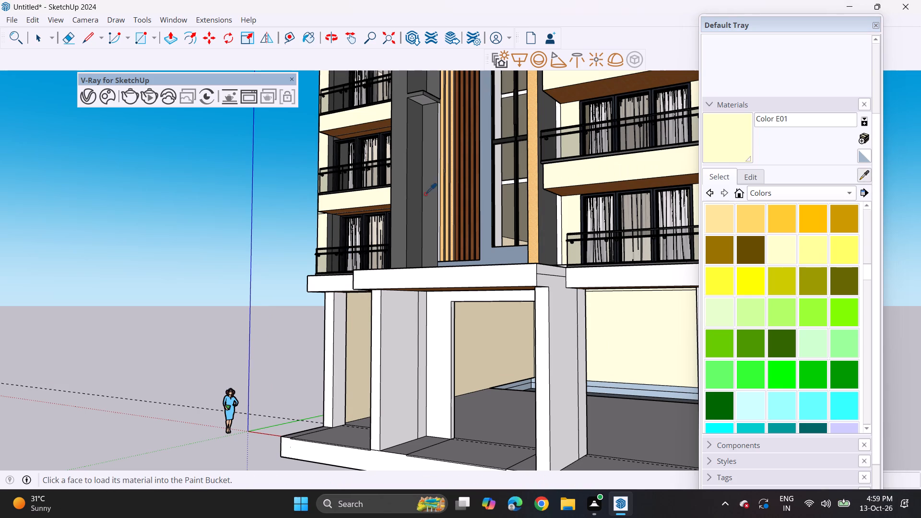
click(419, 199)
click(330, 338)
click(340, 319)
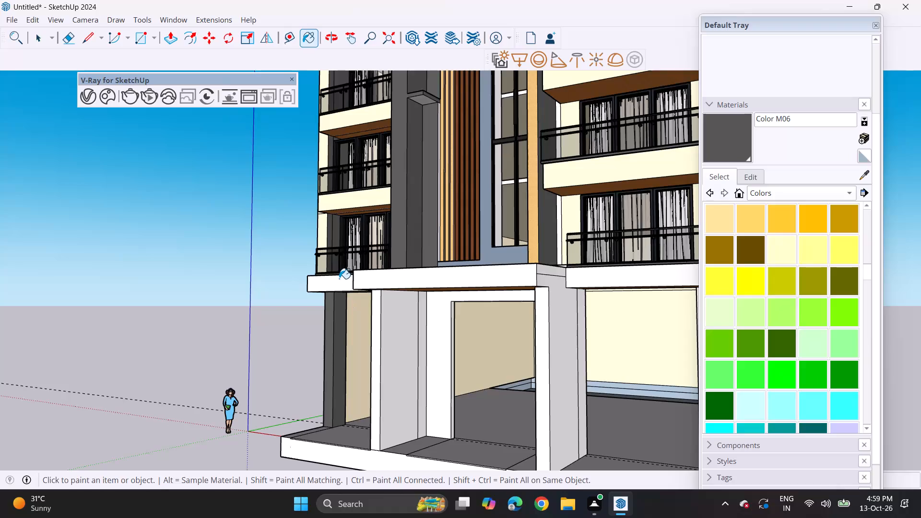
click(339, 279)
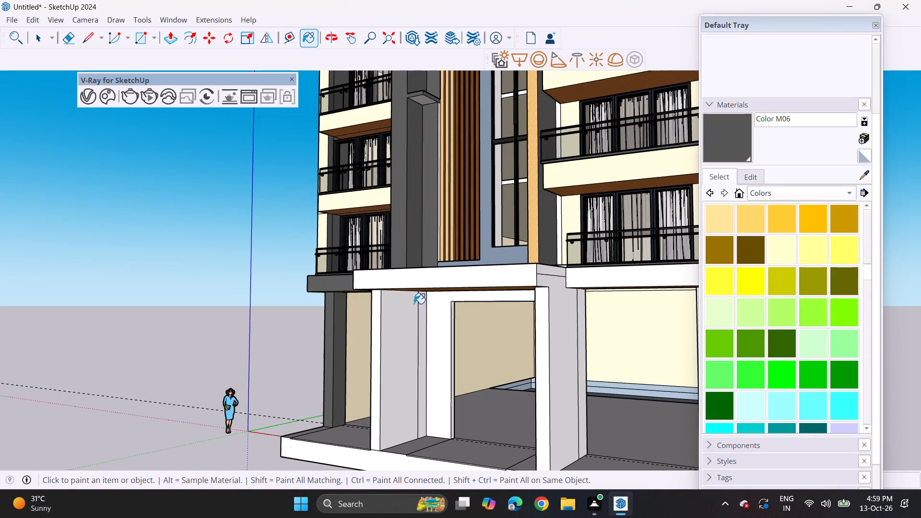
click(433, 279)
click(549, 270)
click(585, 279)
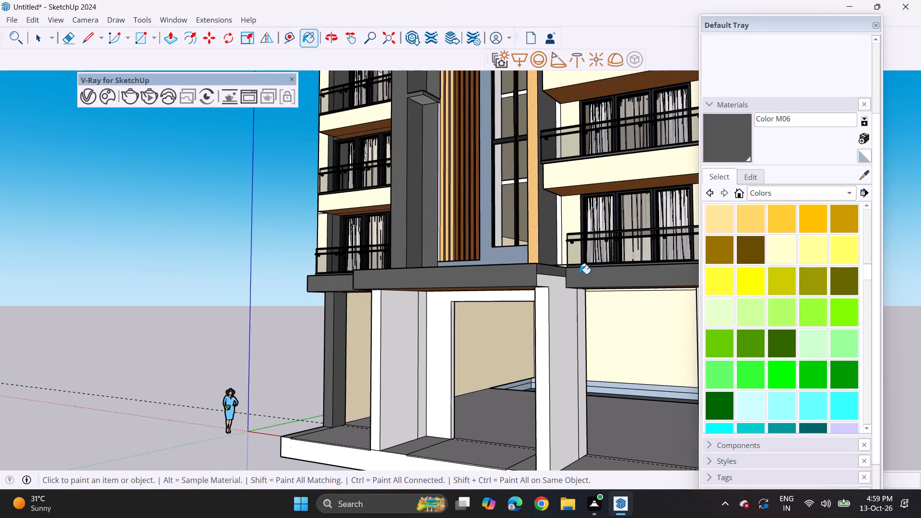
Push/Pull the inner pier's side face slightly into the ground-floor opening beside the blue wall to widen the pier.
scroll(575, 271, down, 4)
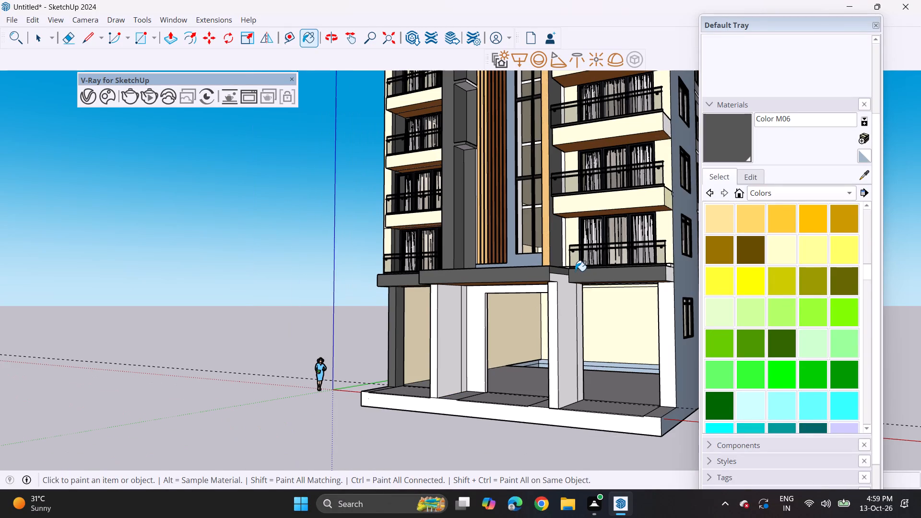
click(172, 41)
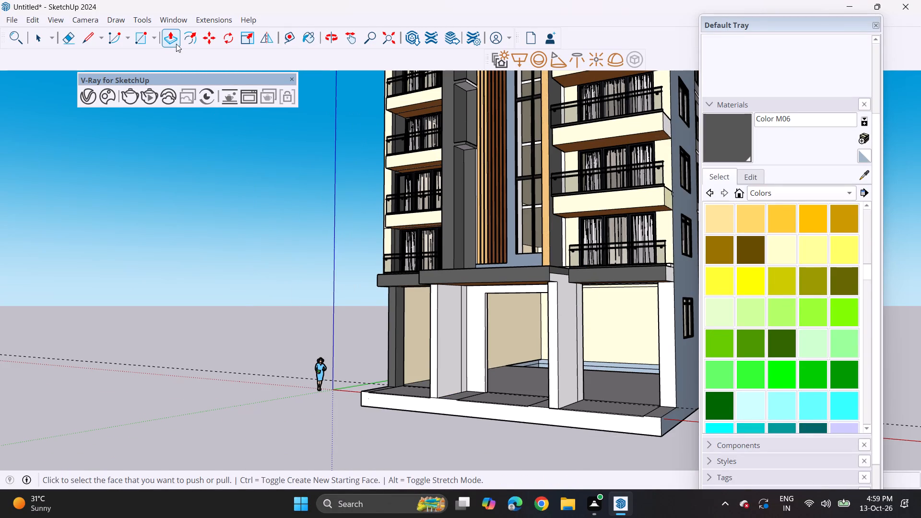
click(585, 345)
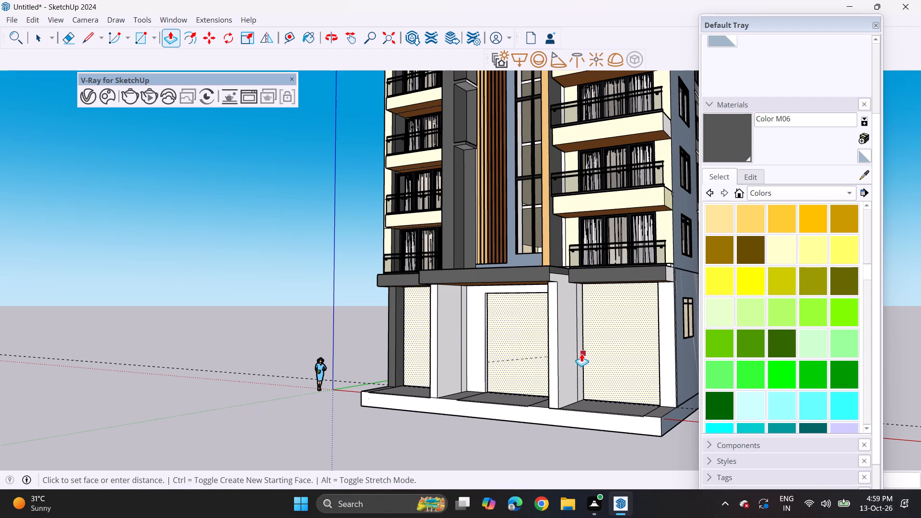
key(Escape)
click(583, 363)
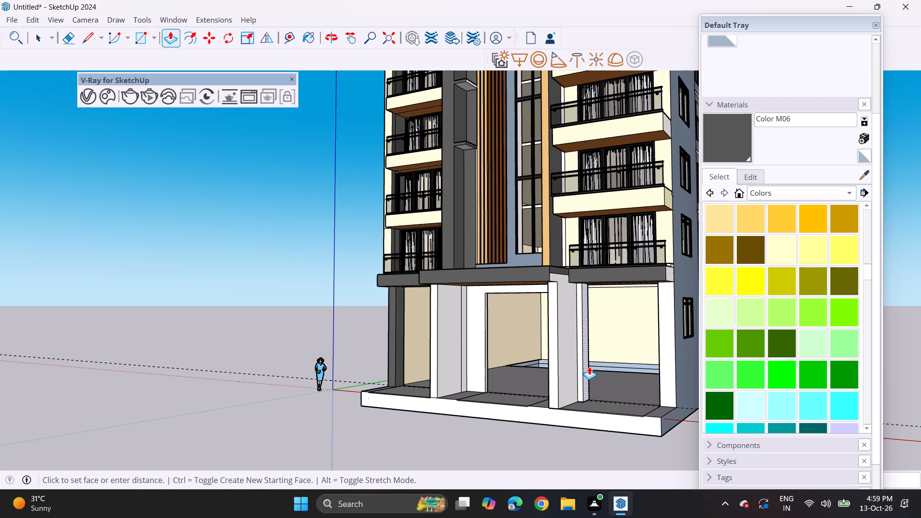
click(589, 366)
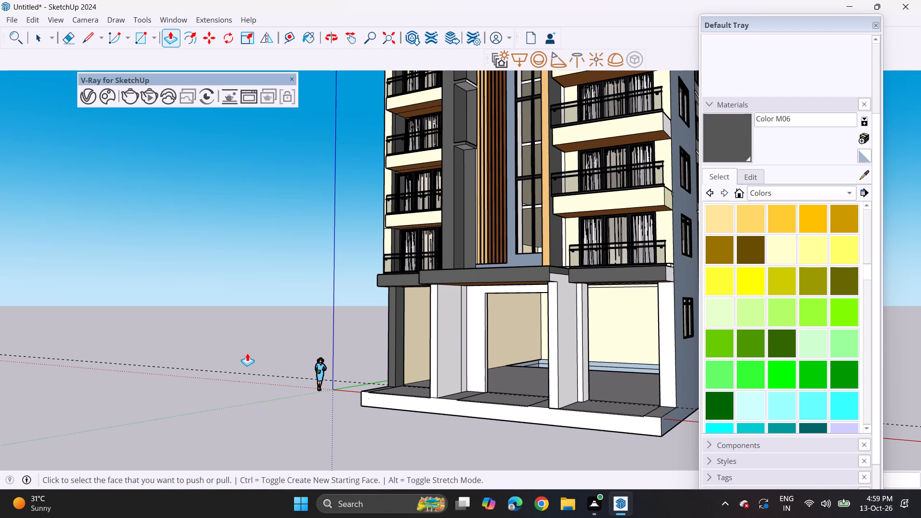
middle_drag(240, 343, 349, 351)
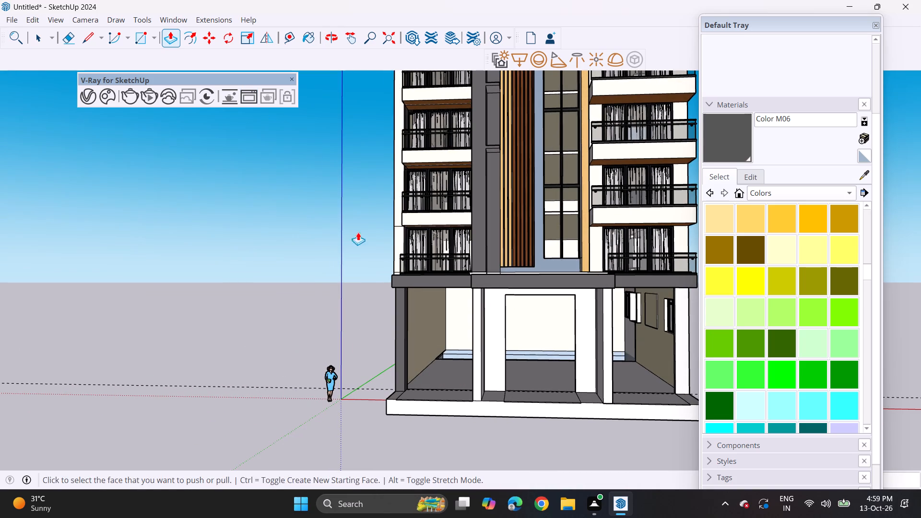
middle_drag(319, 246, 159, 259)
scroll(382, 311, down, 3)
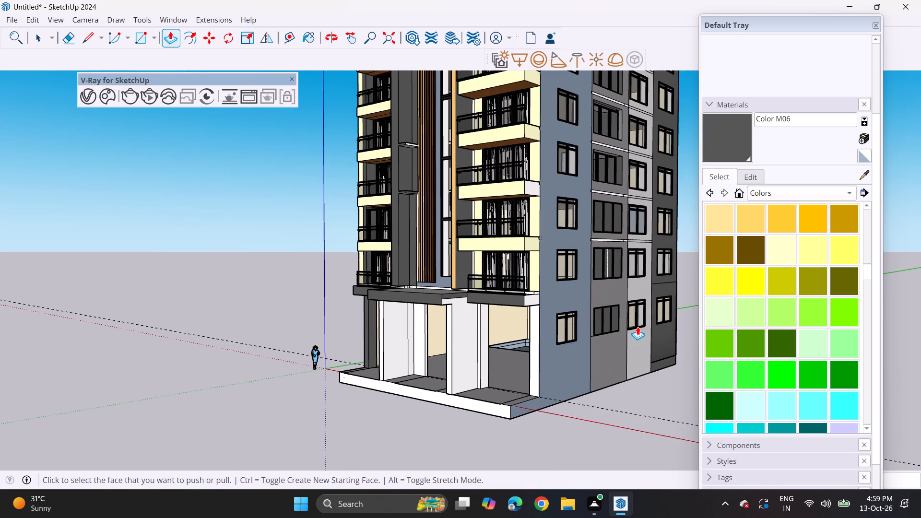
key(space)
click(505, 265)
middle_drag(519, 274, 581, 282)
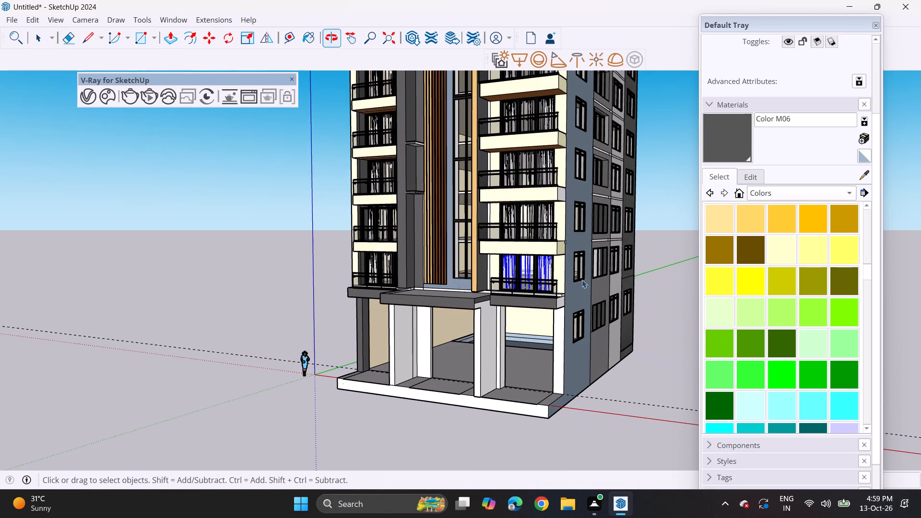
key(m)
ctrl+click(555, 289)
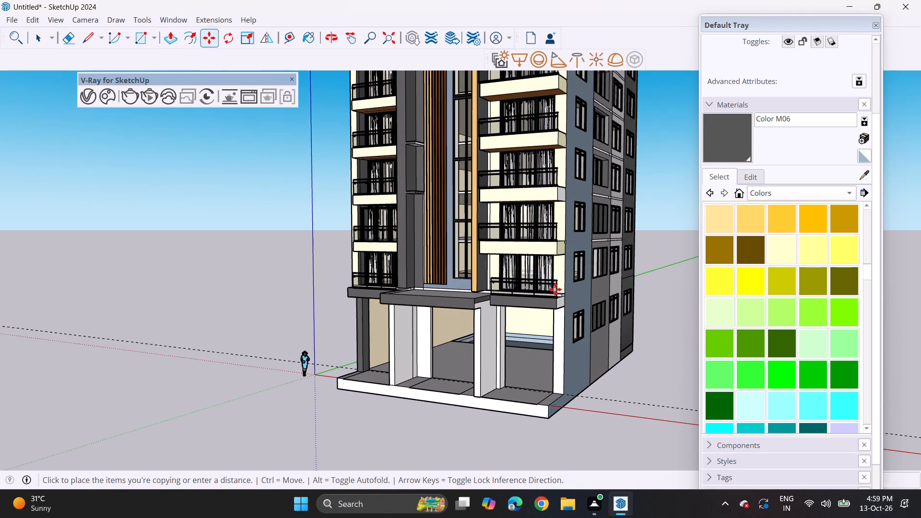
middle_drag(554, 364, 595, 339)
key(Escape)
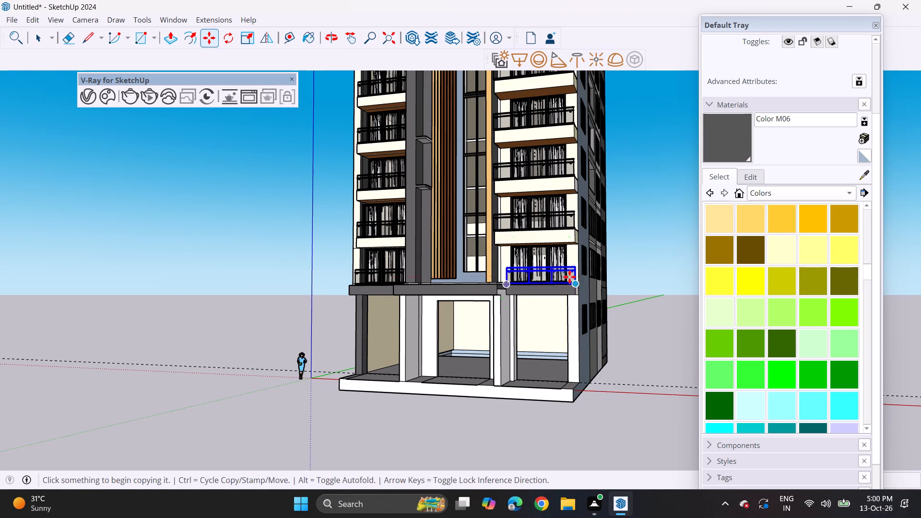
Move the three-panel door frame from the lowest balcony beside the blue wall down into the ground-floor opening below.
key(space)
click(554, 261)
click(553, 253)
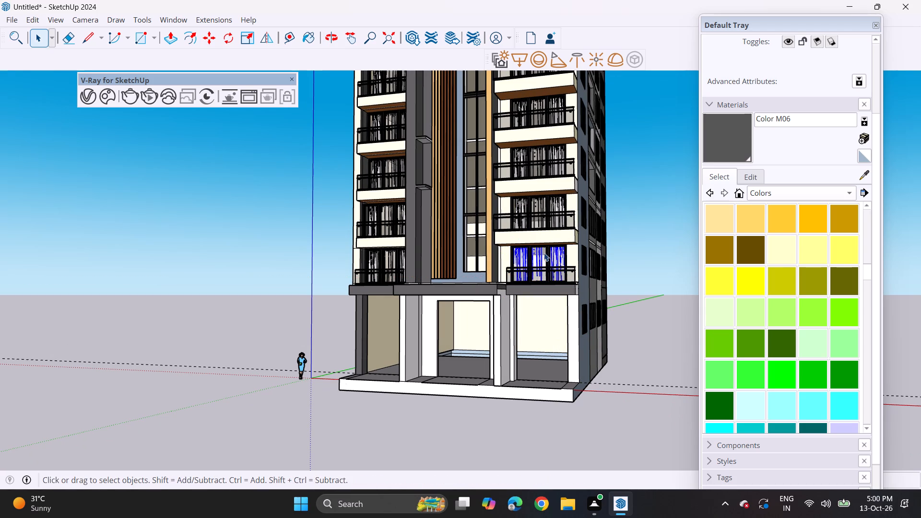
click(549, 253)
key(m)
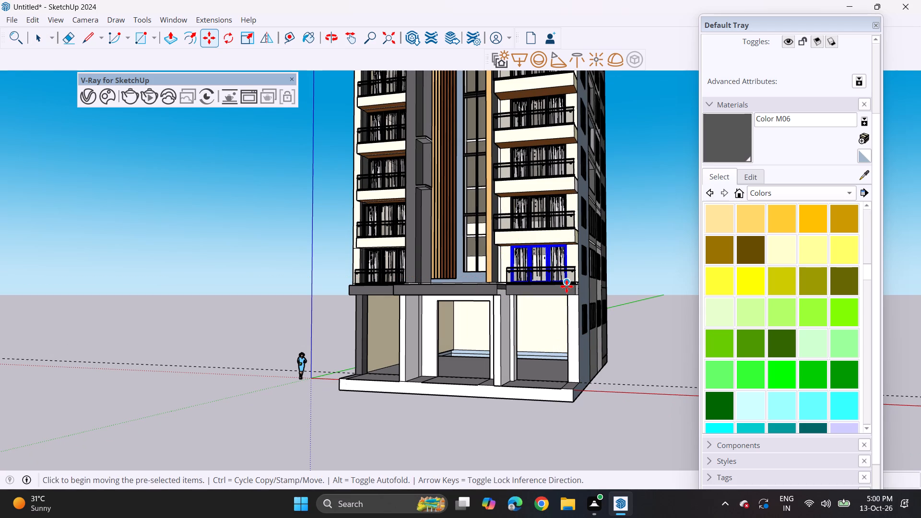
click(567, 286)
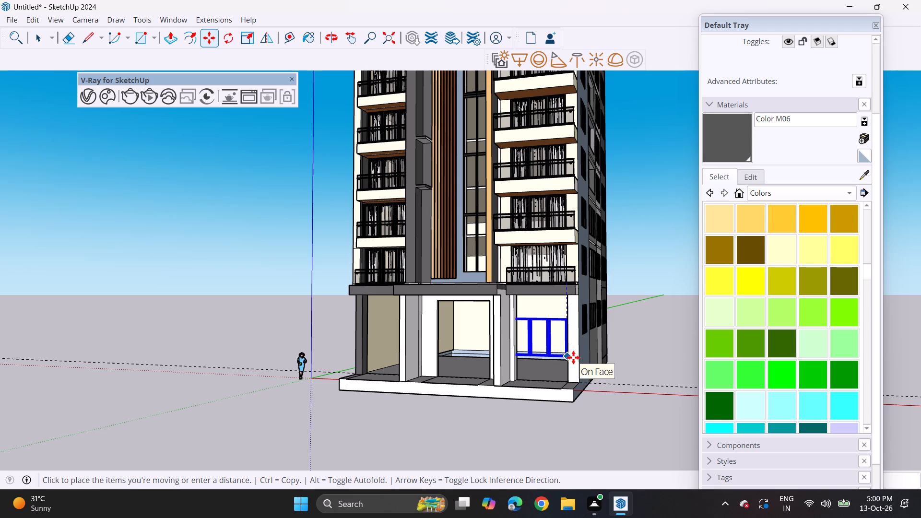
click(574, 359)
Scale the moved door frame to fill the ground-floor opening, fitting its top to the slab, its side to the pier and its base to the floor.
middle_drag(548, 332, 541, 353)
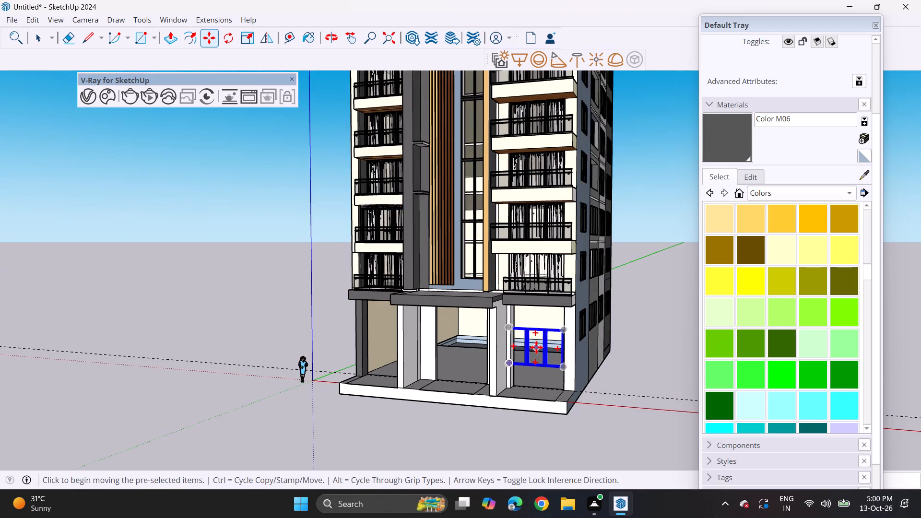
scroll(536, 345, up, 7)
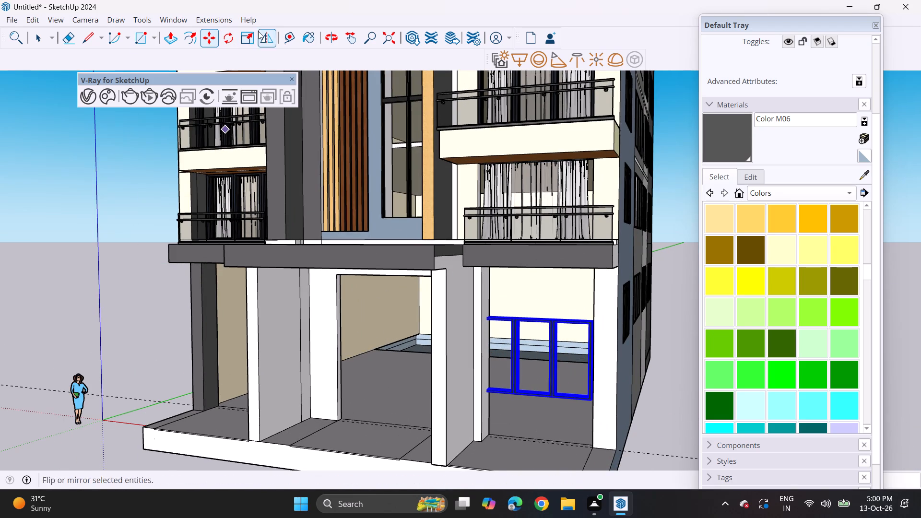
drag(240, 40, 245, 41)
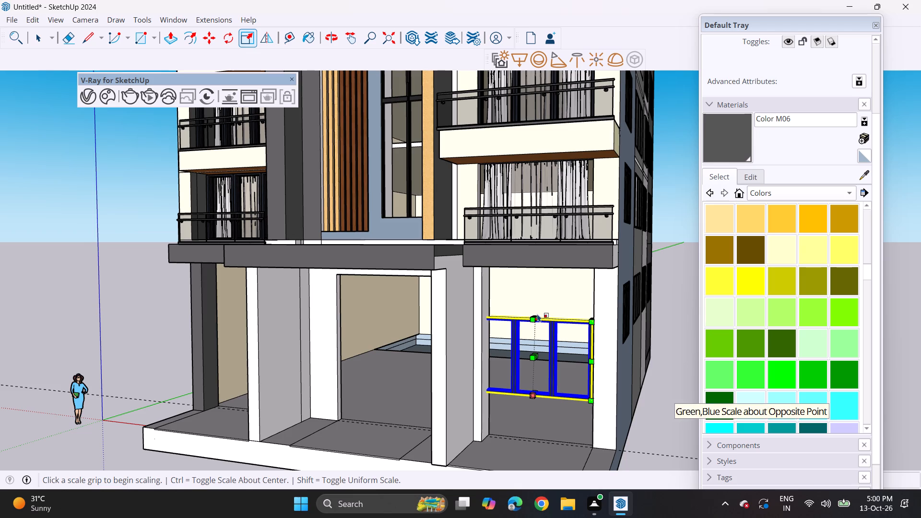
middle_drag(530, 318, 440, 360)
scroll(475, 353, up, 2)
click(464, 350)
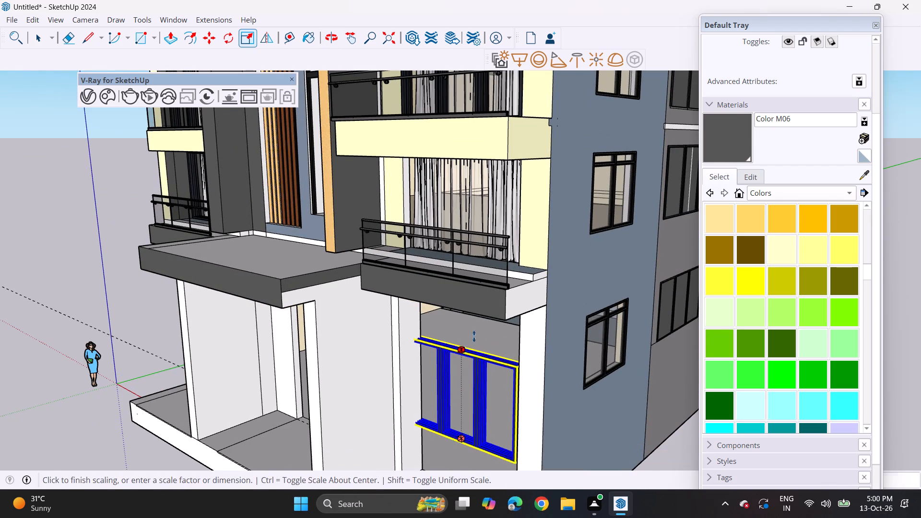
middle_drag(481, 322, 509, 233)
click(517, 193)
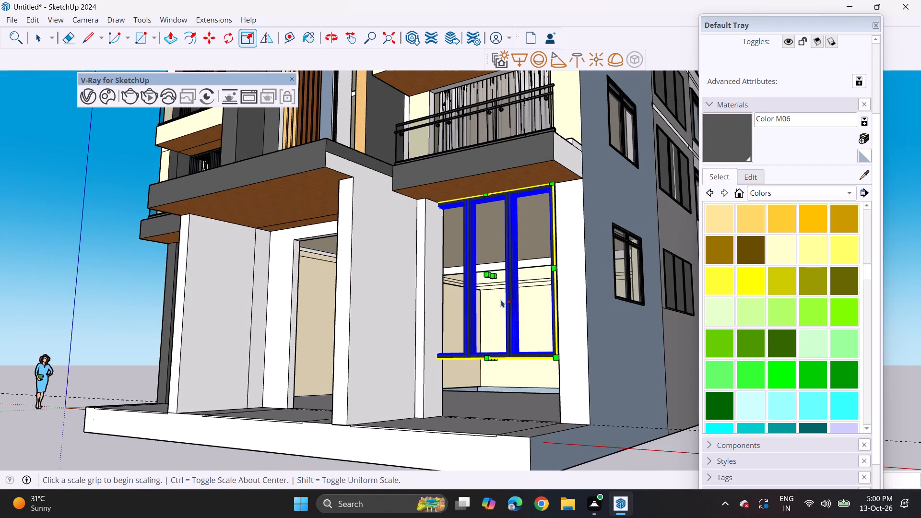
middle_drag(515, 310, 538, 322)
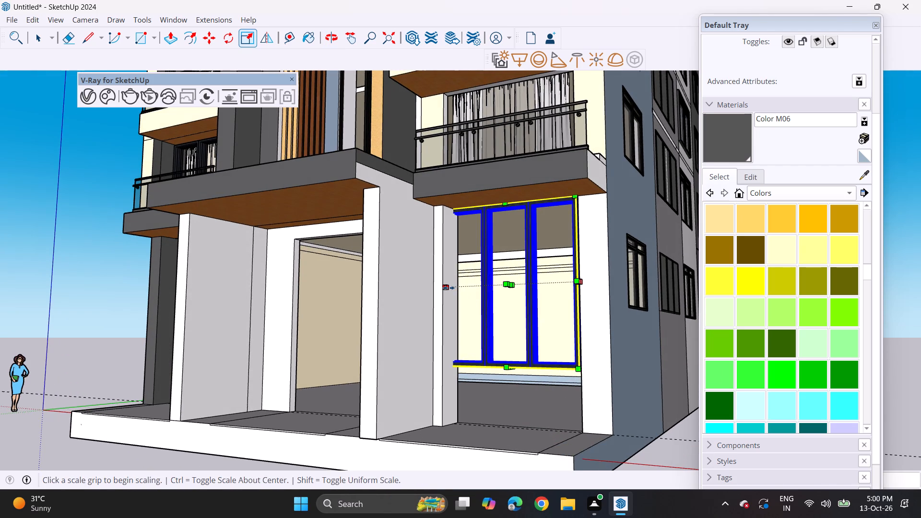
click(449, 288)
click(455, 287)
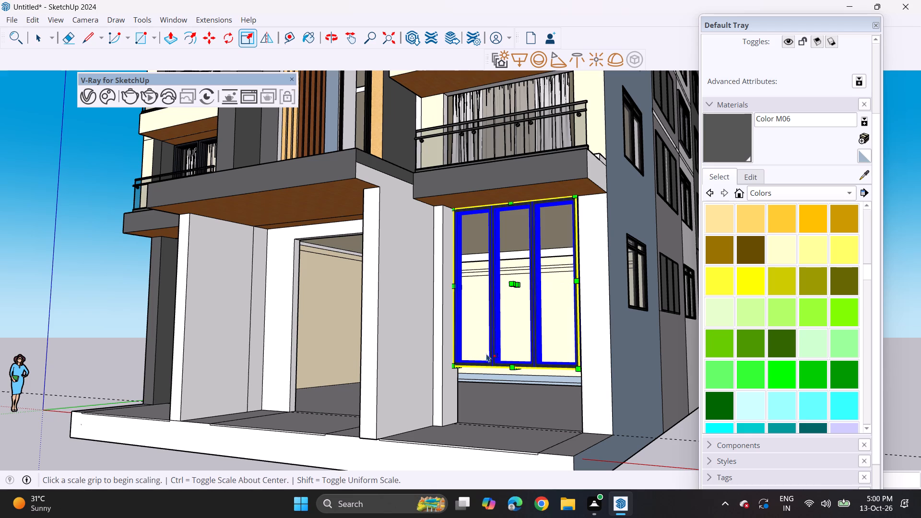
click(519, 367)
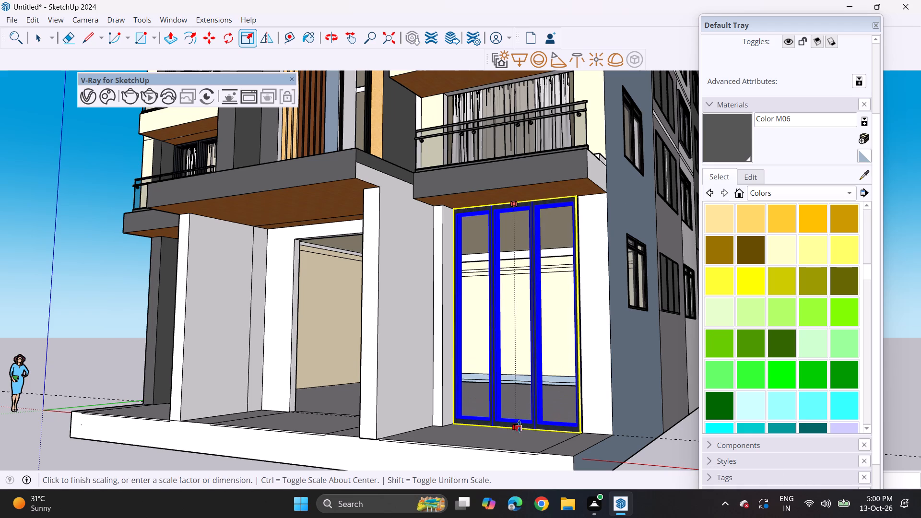
click(519, 427)
Copy the scaled three-panel door frame across the front to the ground-floor opening beside the dark corner column.
middle_drag(455, 387, 621, 419)
middle_drag(562, 398, 435, 387)
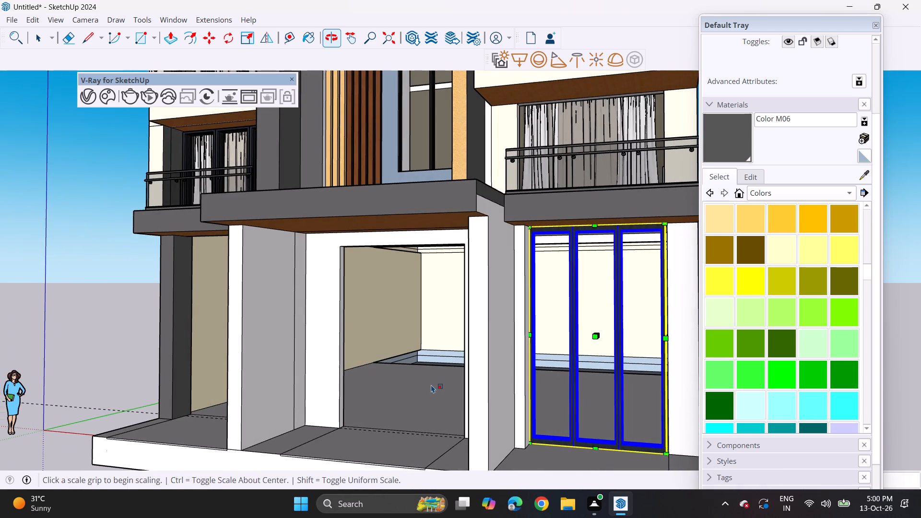
key(space)
scroll(430, 392, down, 5)
click(537, 405)
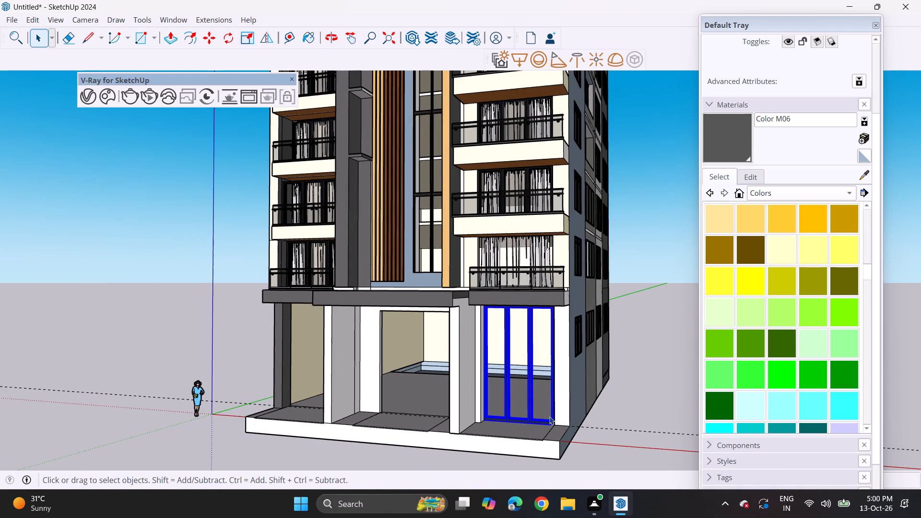
key(m)
click(552, 427)
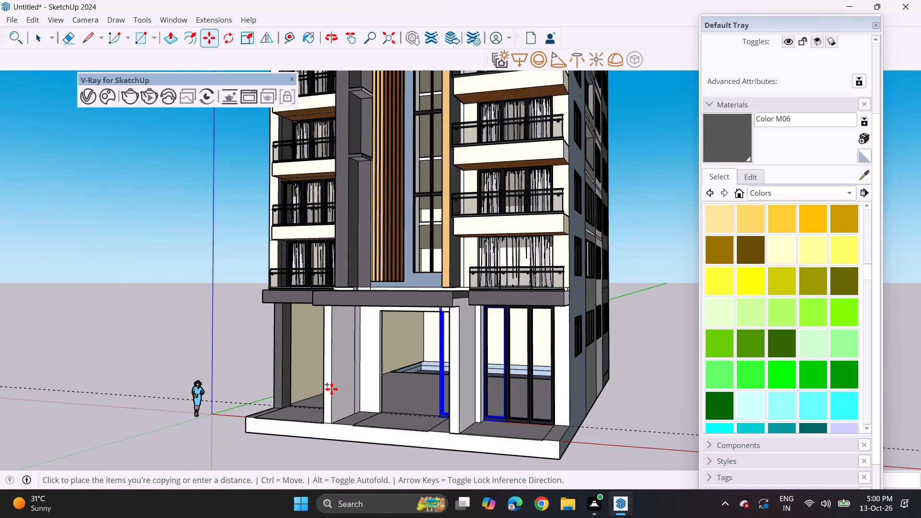
shift+middle_drag(331, 389, 474, 423)
middle_drag(460, 432, 494, 447)
scroll(475, 448, up, 1)
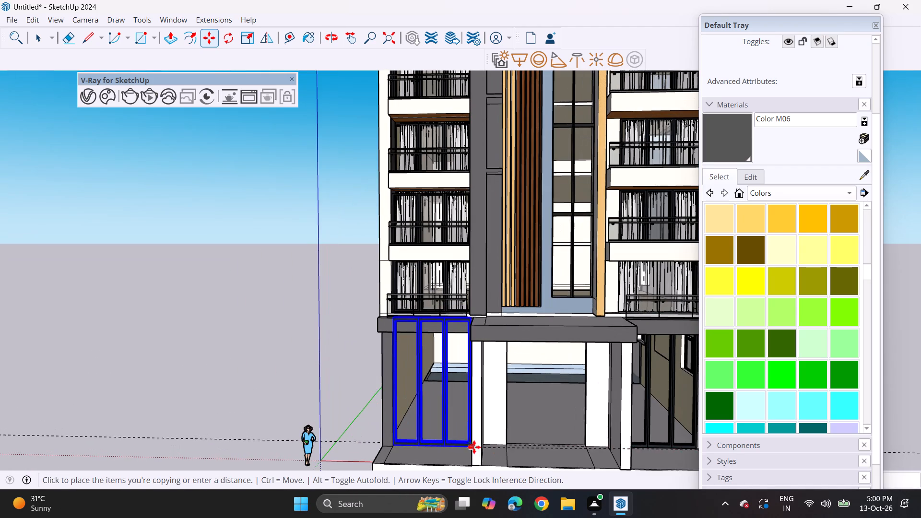
click(471, 448)
Move the copied door frame sideways against the dark corner column so it sits inside its opening.
middle_drag(424, 441, 623, 442)
click(541, 449)
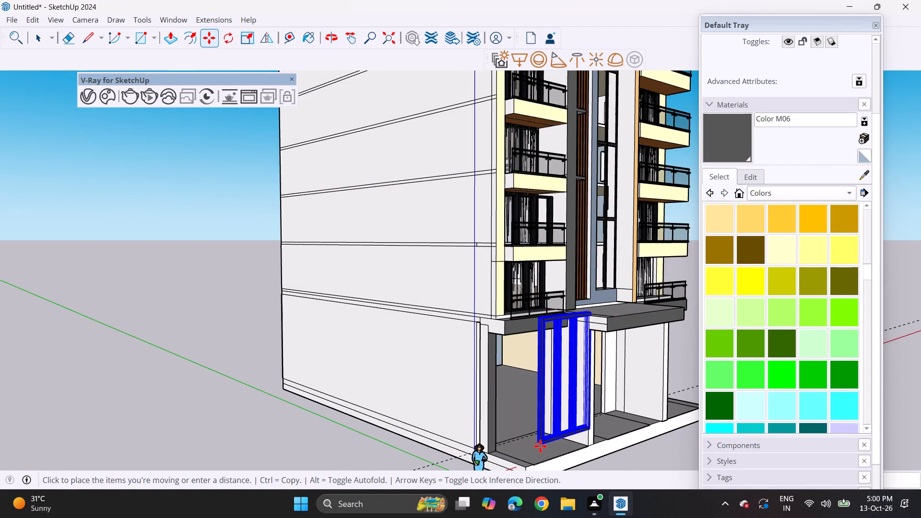
click(499, 450)
middle_drag(546, 434, 367, 408)
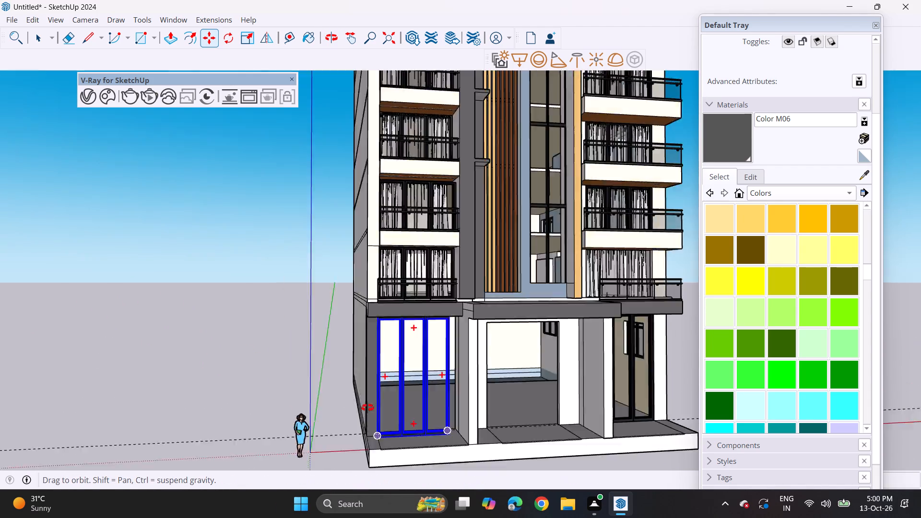
middle_drag(367, 408, 305, 407)
scroll(321, 375, down, 4)
key(space)
click(606, 319)
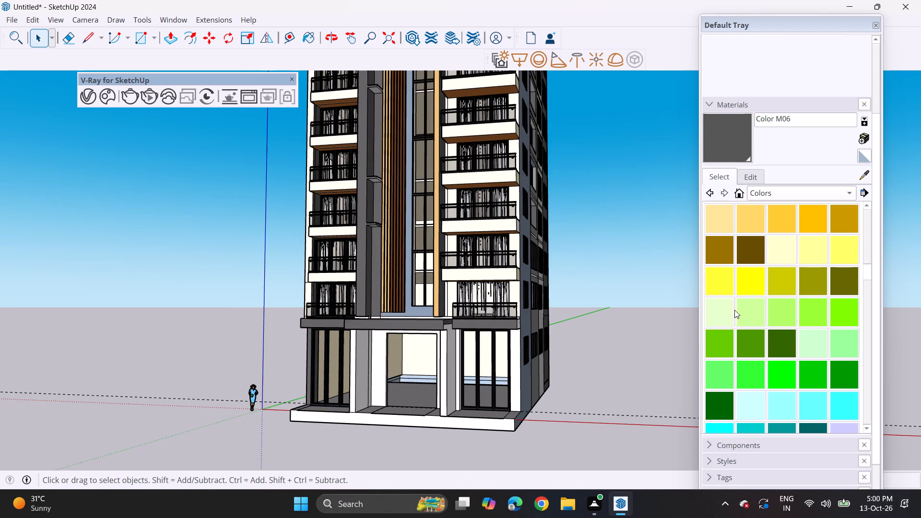
Paint the wall around the central entrance opening and the entrance pier nearer the dark corner column with Wood Veneer 01.
scroll(807, 257, down, 2)
click(803, 189)
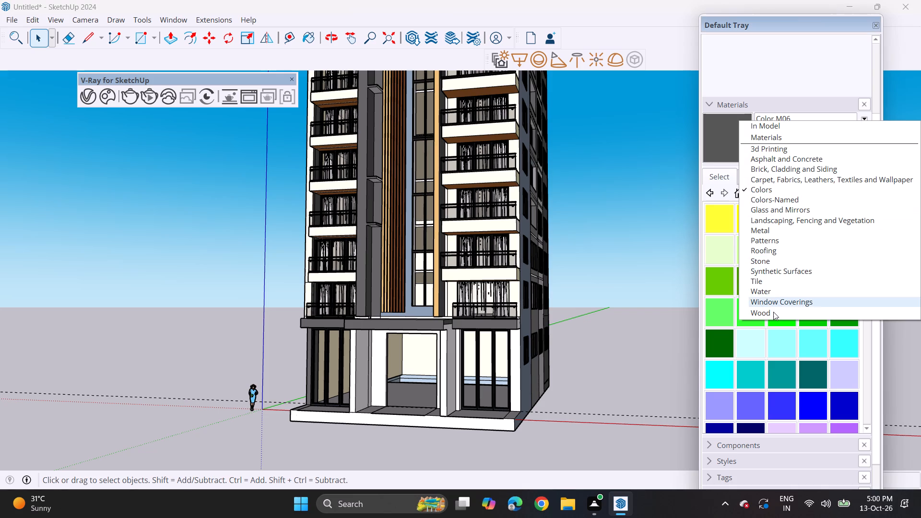
click(773, 309)
click(790, 188)
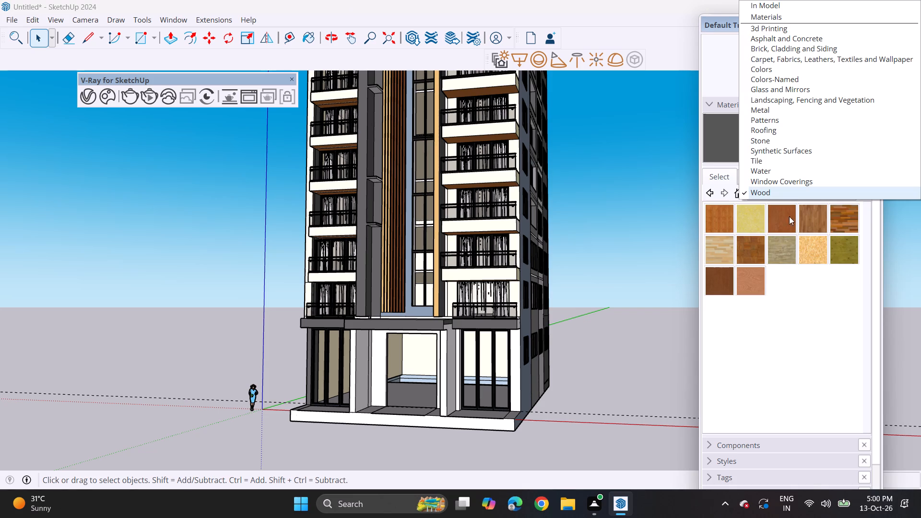
click(796, 183)
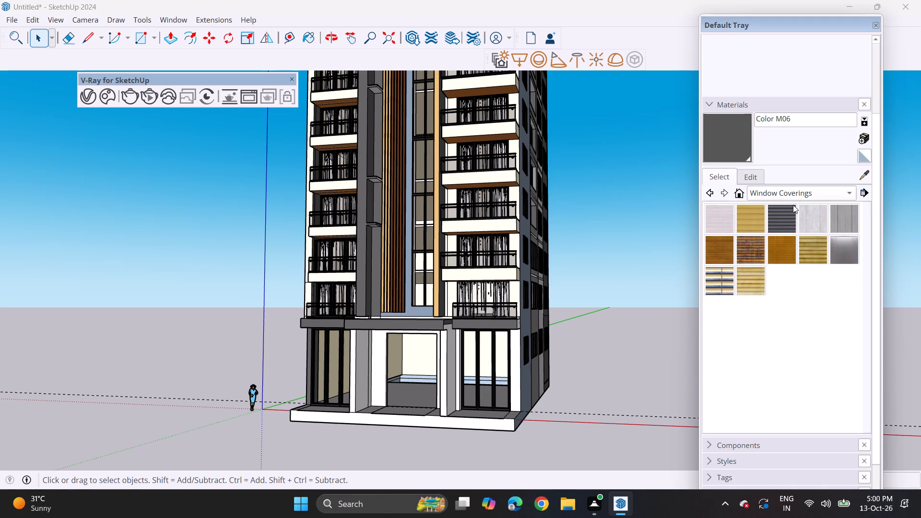
click(774, 198)
click(770, 204)
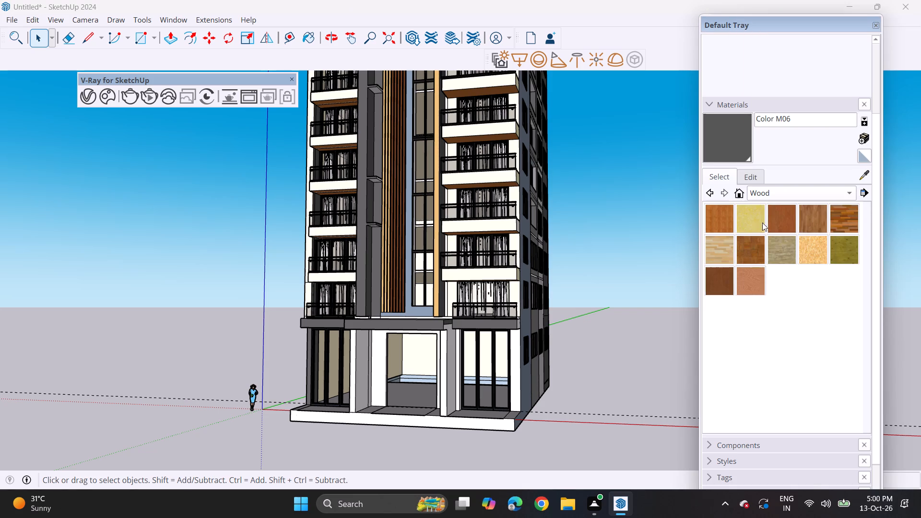
click(720, 280)
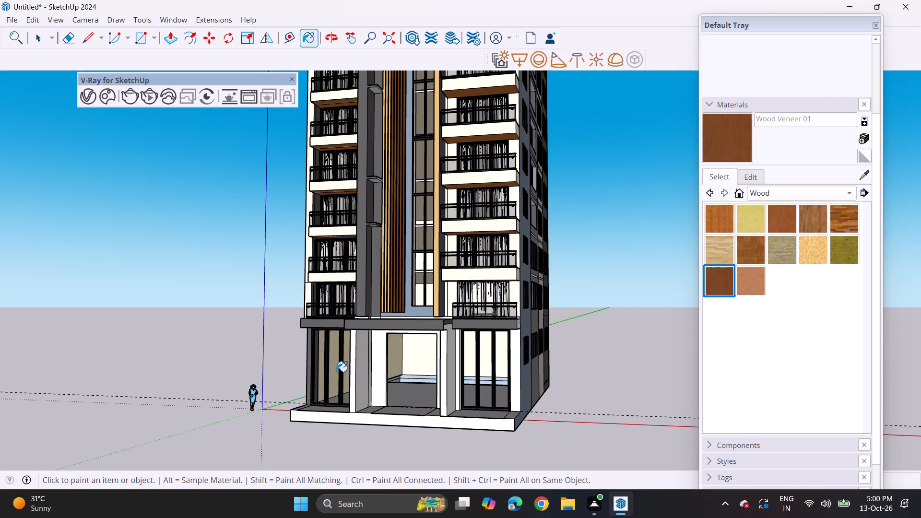
click(376, 360)
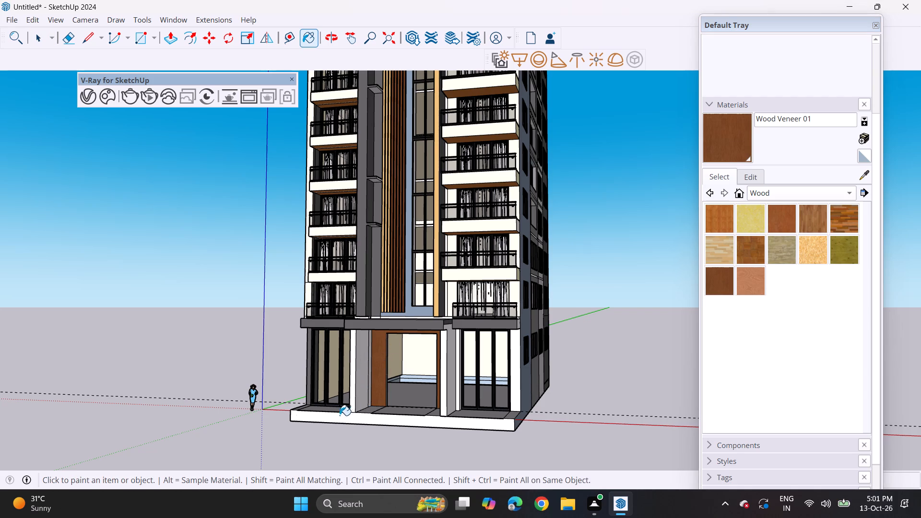
click(359, 388)
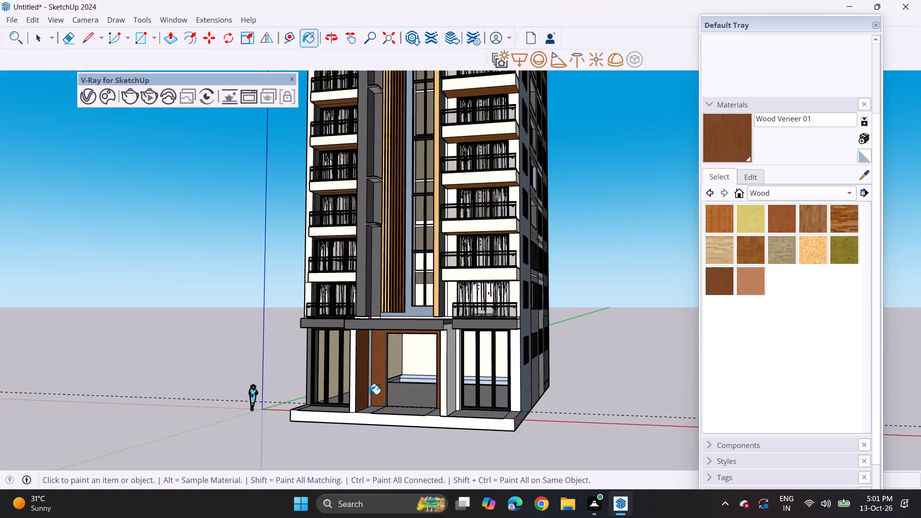
click(351, 380)
click(368, 368)
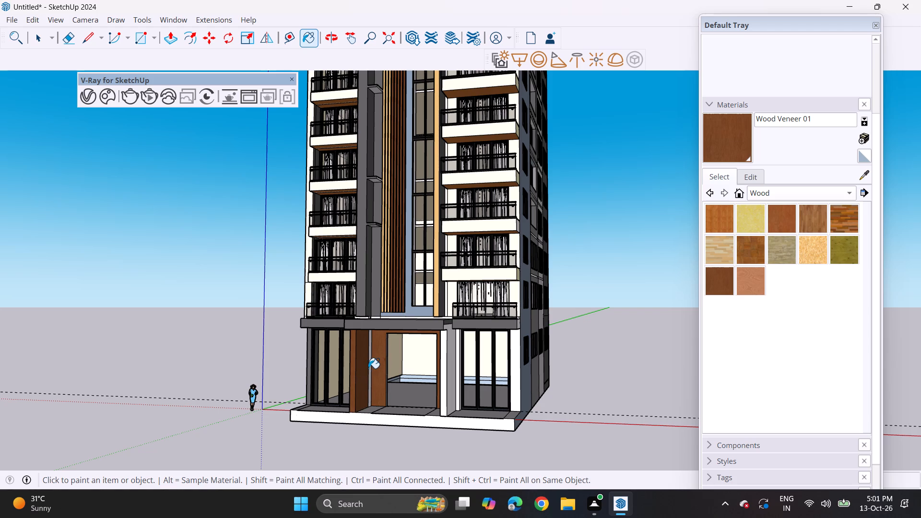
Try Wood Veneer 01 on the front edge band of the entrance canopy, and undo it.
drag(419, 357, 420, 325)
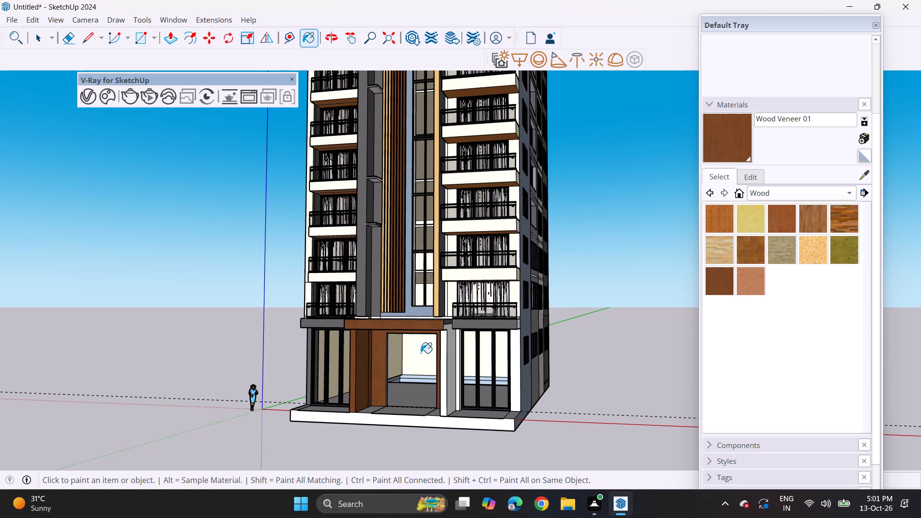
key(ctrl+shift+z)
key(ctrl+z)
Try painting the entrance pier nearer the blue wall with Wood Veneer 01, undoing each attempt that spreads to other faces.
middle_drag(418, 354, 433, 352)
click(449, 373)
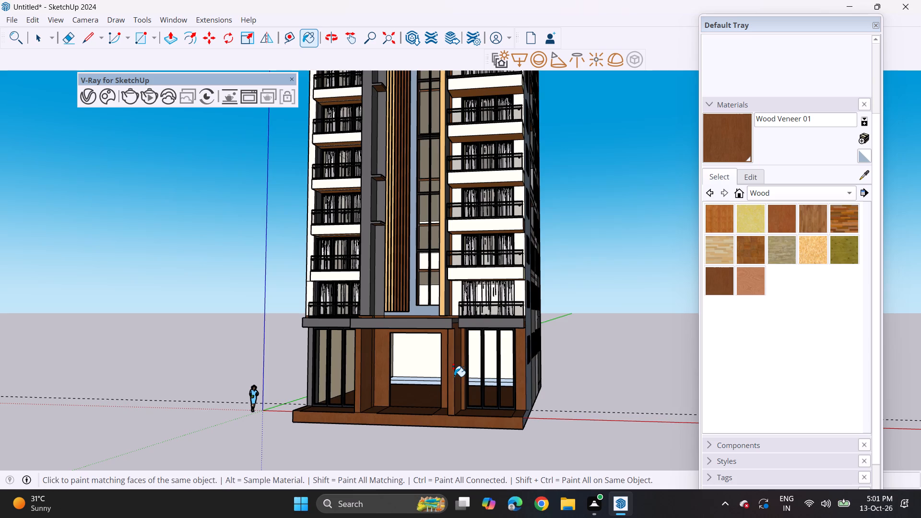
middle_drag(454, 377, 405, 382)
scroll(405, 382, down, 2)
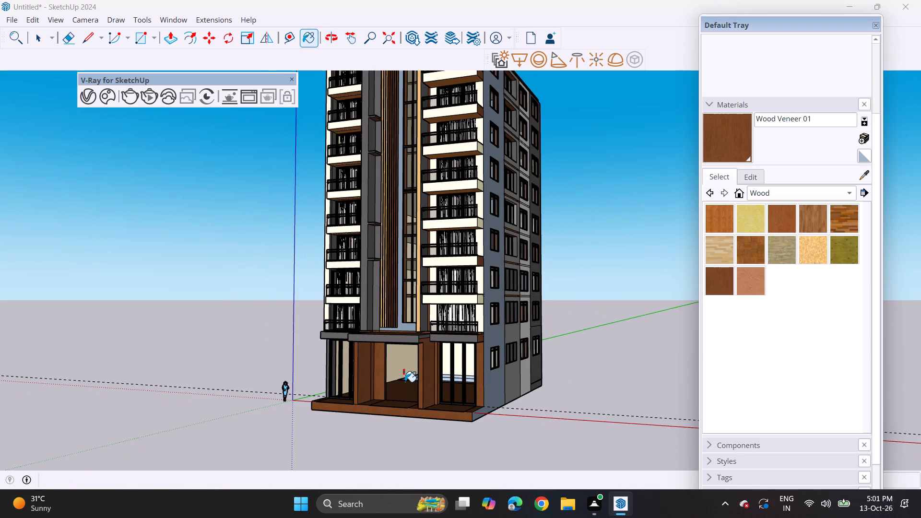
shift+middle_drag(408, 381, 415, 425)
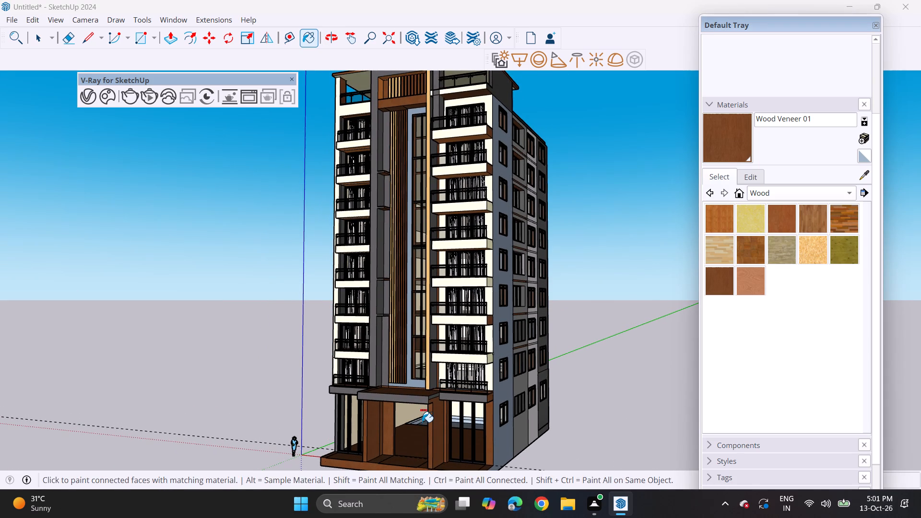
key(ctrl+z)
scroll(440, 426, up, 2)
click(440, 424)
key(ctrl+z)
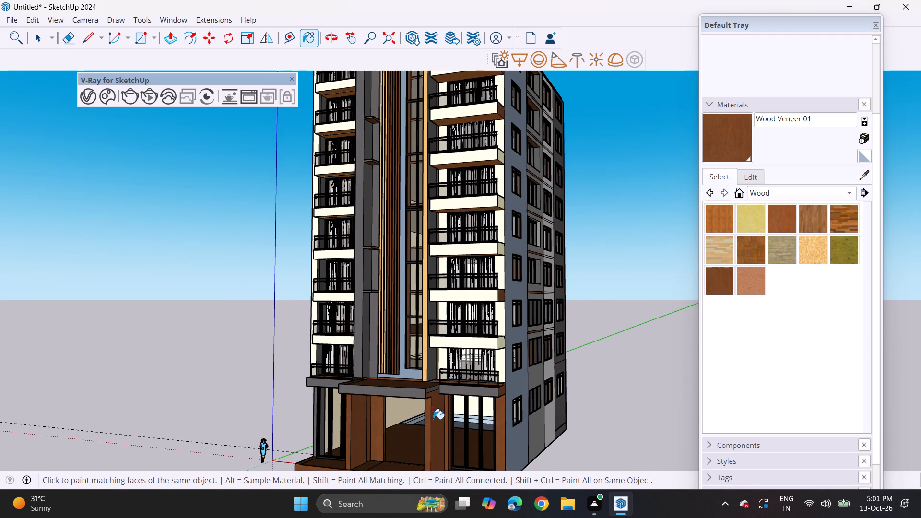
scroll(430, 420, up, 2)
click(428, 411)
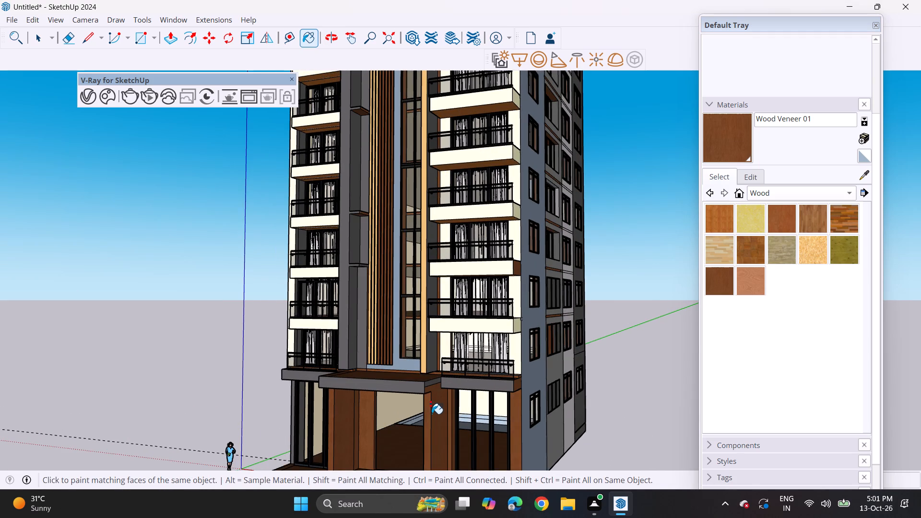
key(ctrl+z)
Draw a line across the top of the unpainted entrance pier's side face to separate it from the canopy's end band.
middle_drag(432, 417, 555, 346)
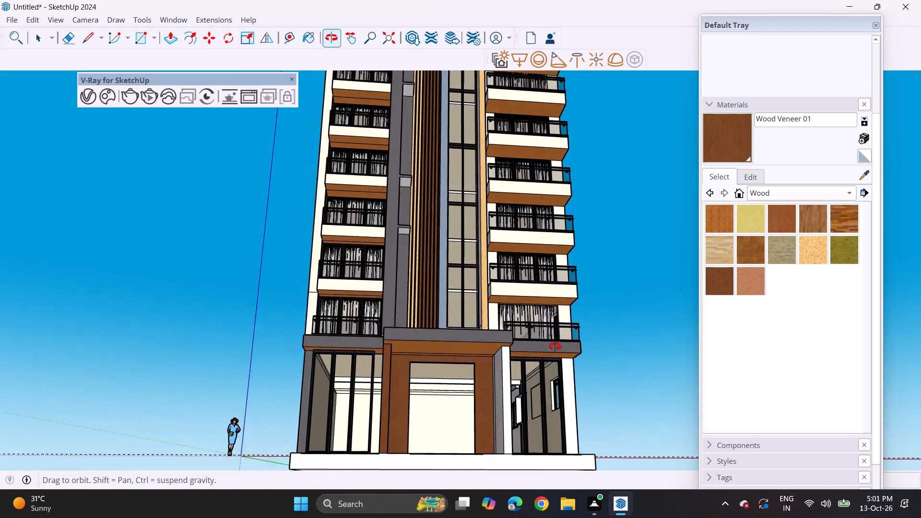
middle_drag(555, 346, 425, 450)
shift+middle_drag(425, 450, 415, 324)
middle_drag(415, 355, 415, 400)
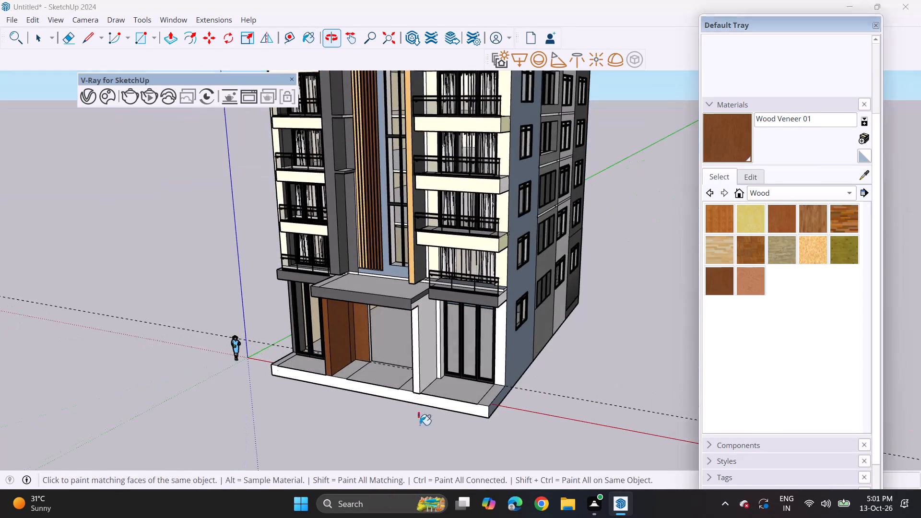
scroll(429, 389, up, 11)
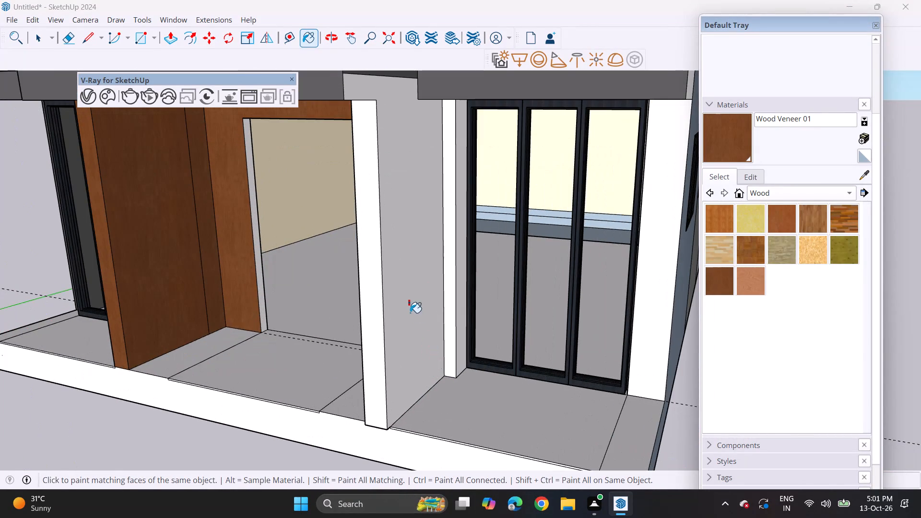
scroll(410, 313, down, 3)
middle_drag(407, 301, 378, 224)
drag(84, 36, 108, 46)
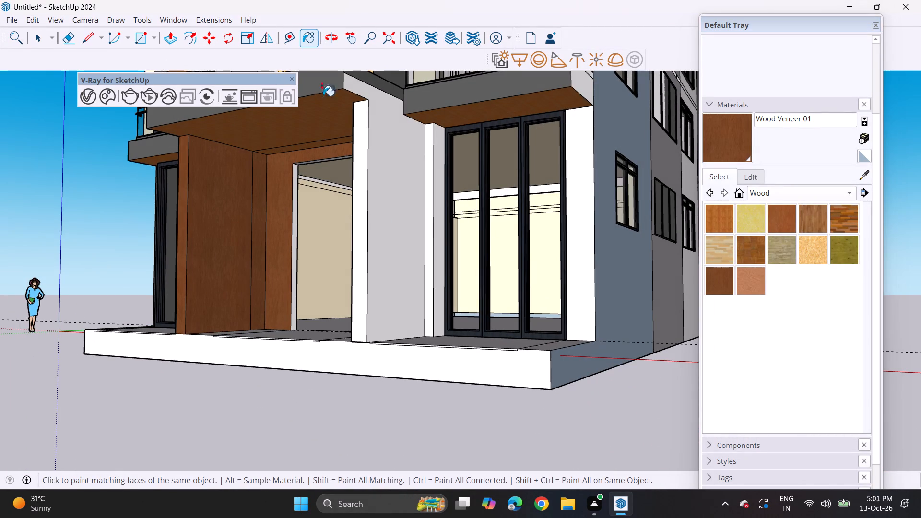
drag(93, 41, 129, 47)
click(83, 40)
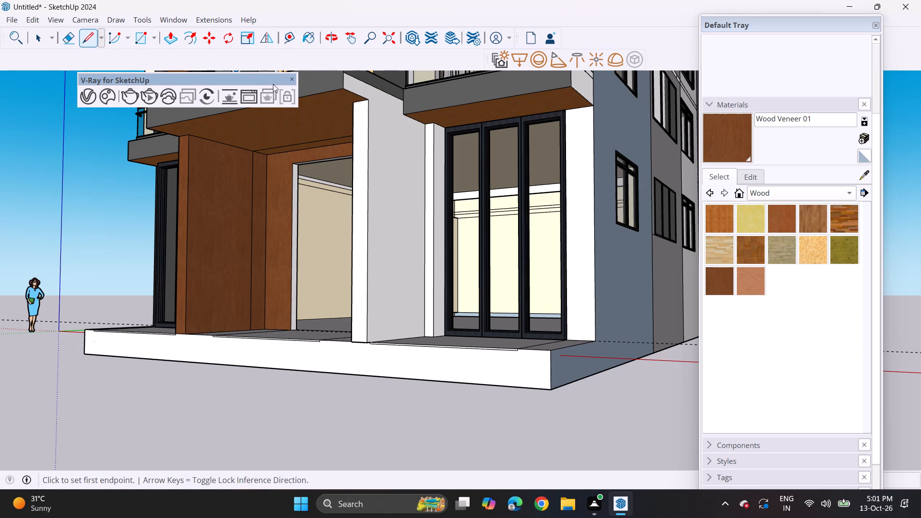
click(369, 100)
click(402, 113)
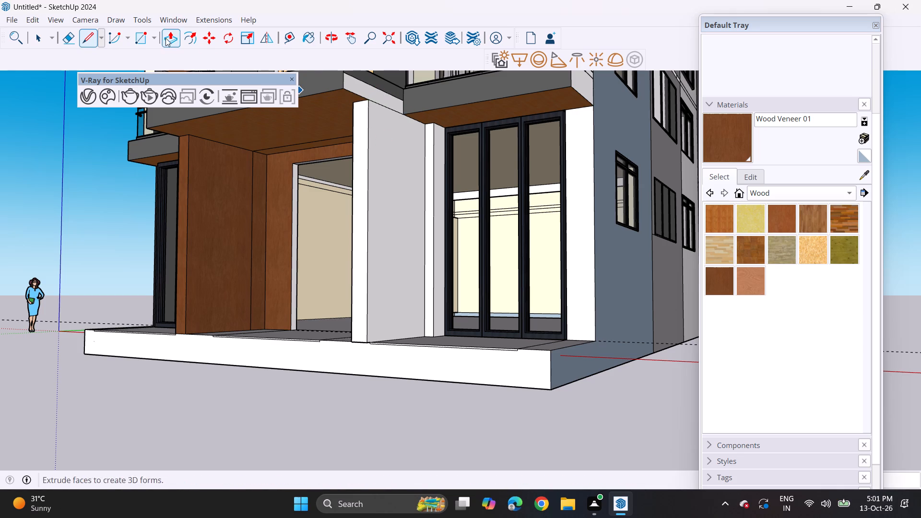
Paint that pier's outer side and front, the narrow wall strip beside the door frame and the canopy end above with Wood Veneer 01.
click(736, 146)
click(419, 194)
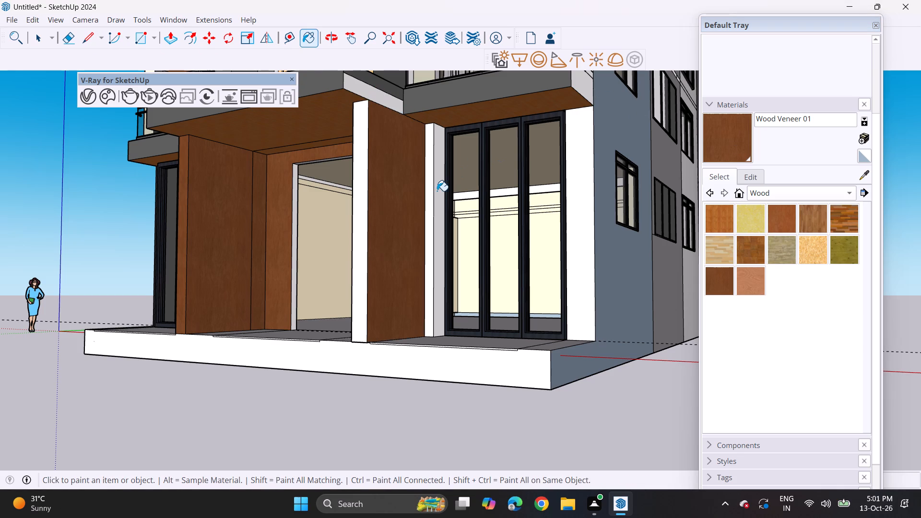
drag(429, 199, 435, 199)
click(440, 199)
click(434, 201)
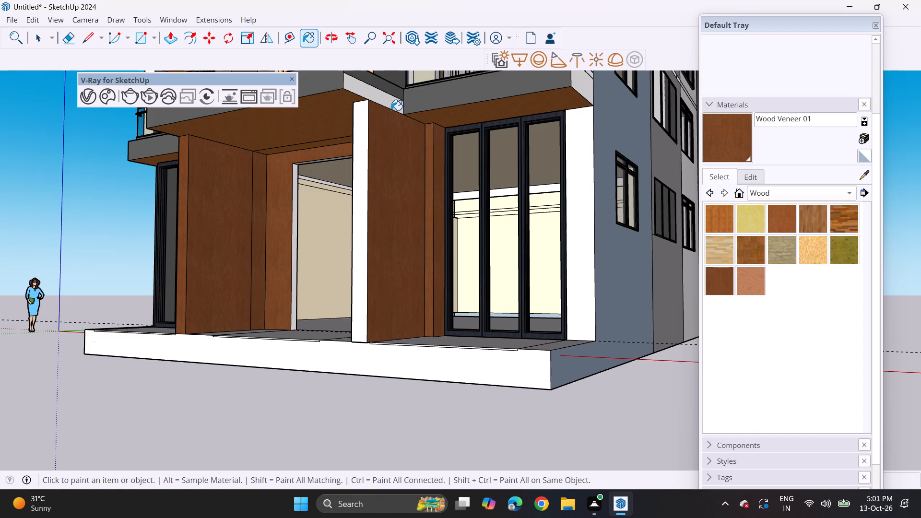
click(391, 98)
drag(364, 131, 364, 138)
Paint the remaining unpainted entrance pier sides, adjoining wall strips, an opening reveal and the canopy's opposite end with Wood Veneer 01.
middle_drag(365, 190, 414, 216)
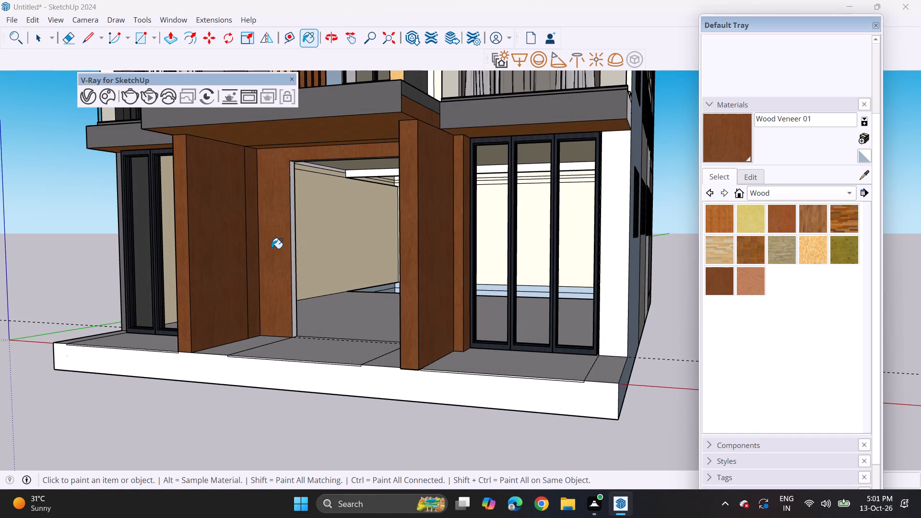
click(295, 248)
middle_drag(327, 251, 498, 275)
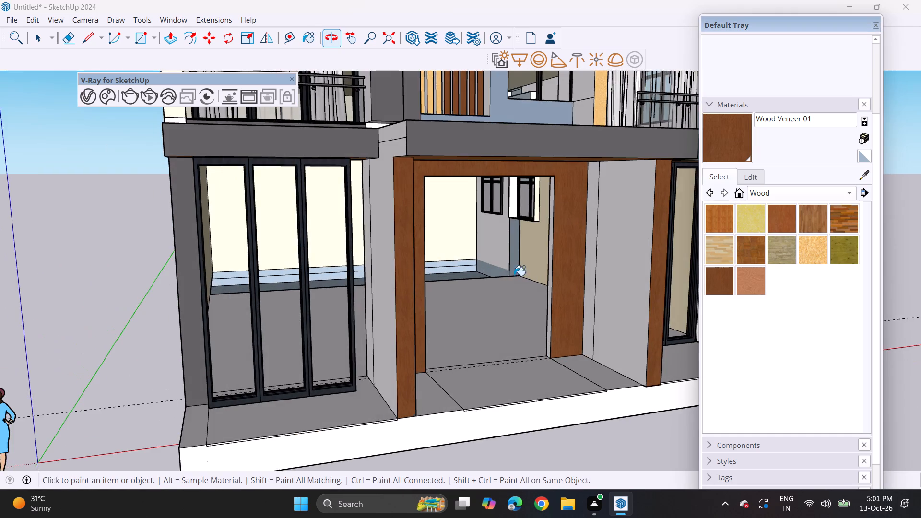
scroll(555, 283, up, 2)
click(638, 290)
click(602, 272)
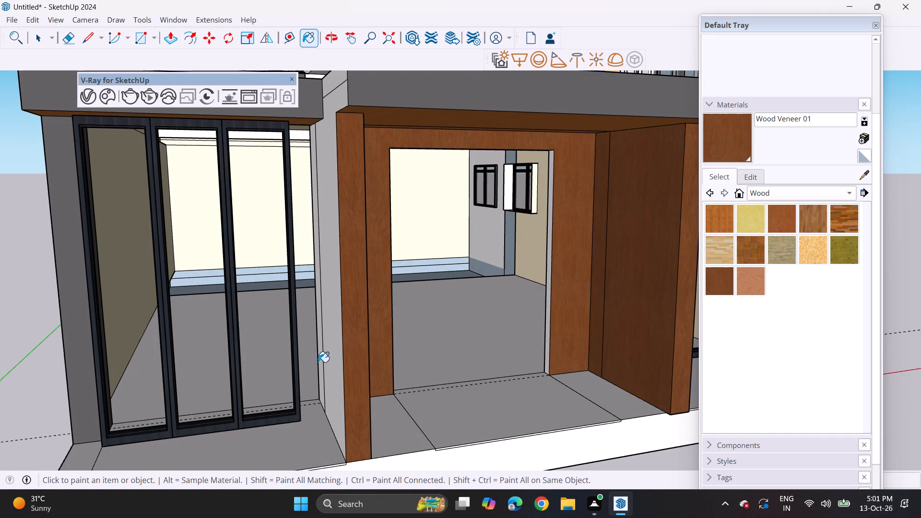
click(334, 364)
drag(321, 318, 320, 313)
click(336, 76)
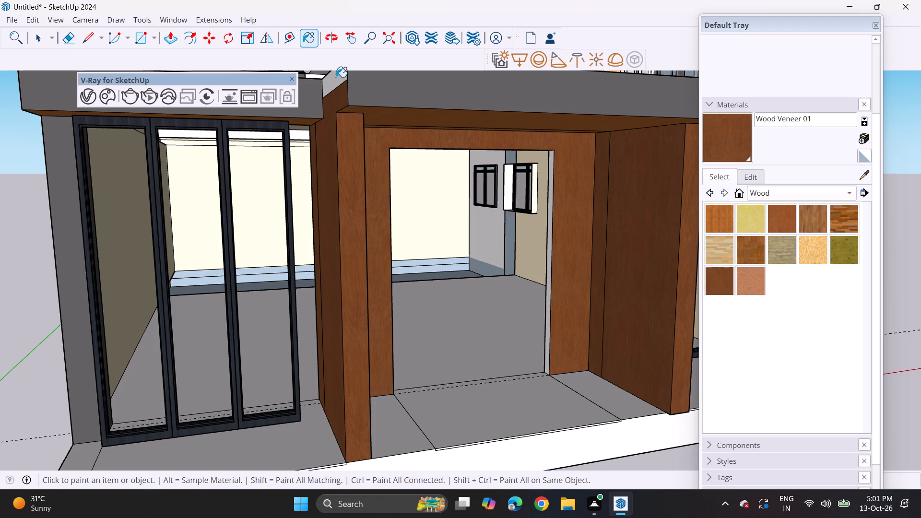
middle_drag(441, 192, 237, 156)
scroll(254, 196, down, 8)
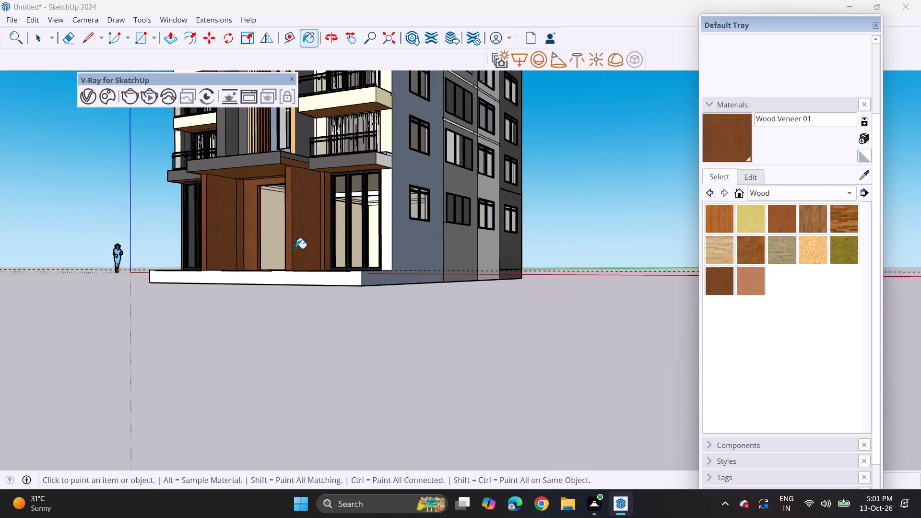
Examine the whole tower from the front corner to review the finishes on the front bays and side wall.
scroll(295, 248, down, 5)
shift+middle_drag(292, 271, 380, 348)
scroll(385, 345, down, 3)
middle_drag(401, 345, 441, 370)
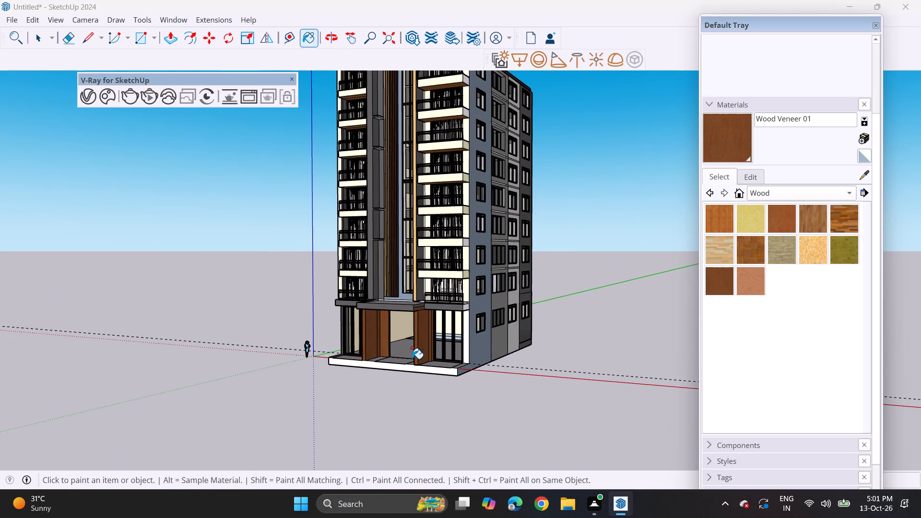
middle_drag(411, 351, 421, 342)
middle_click(421, 345)
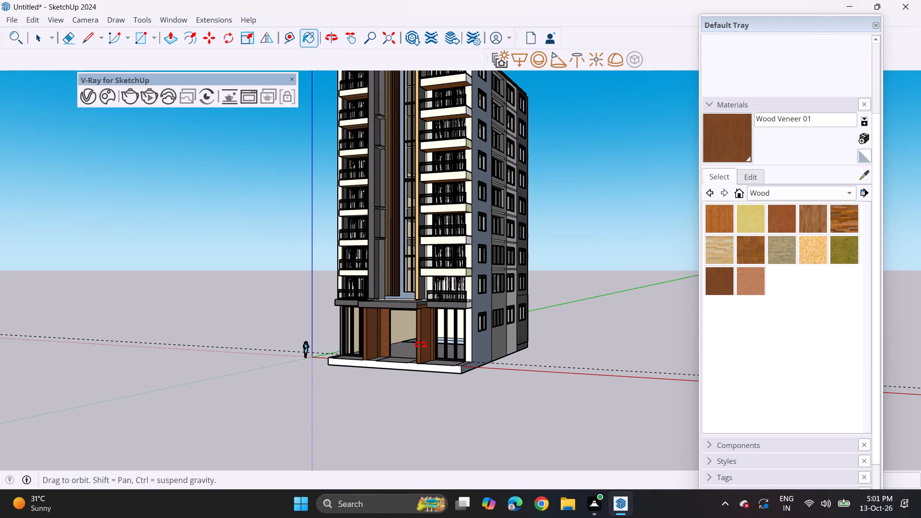
shift+middle_drag(470, 294, 466, 338)
middle_drag(471, 357, 456, 321)
shift+middle_drag(450, 305, 459, 359)
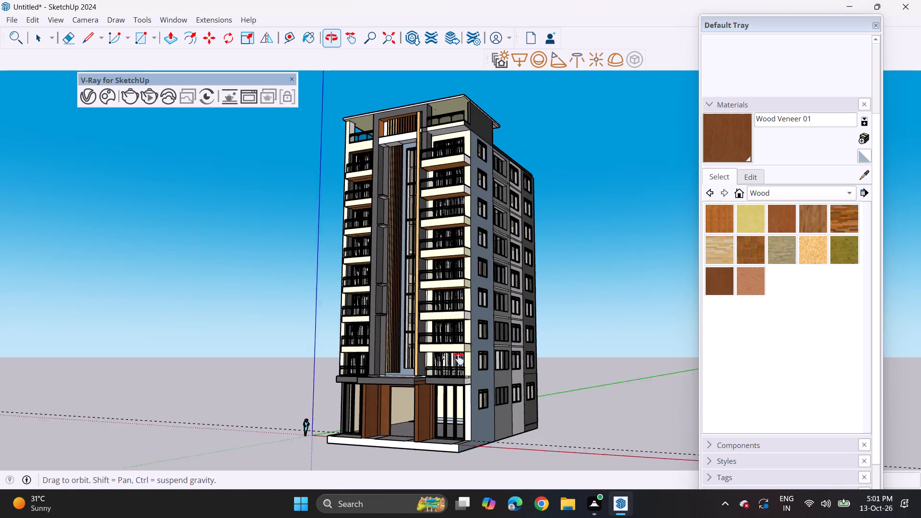
shift+middle_drag(459, 359, 459, 382)
middle_drag(459, 382, 444, 373)
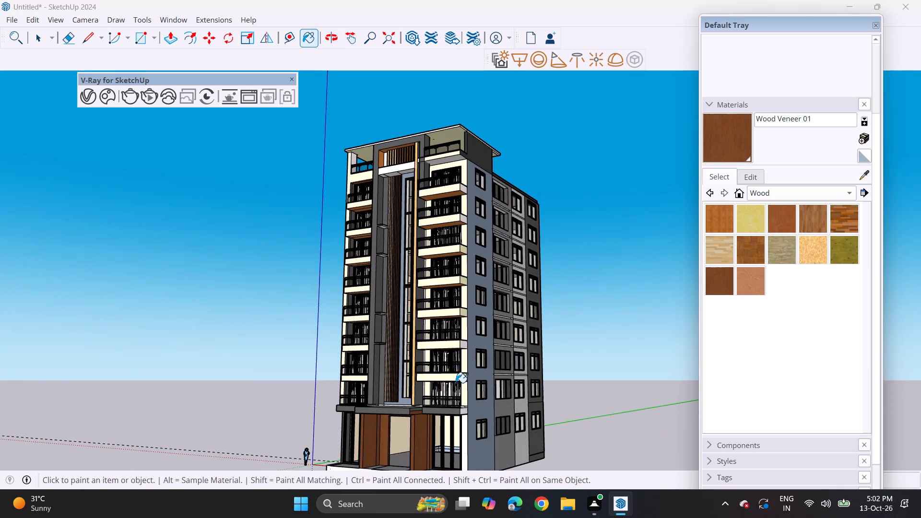
middle_drag(460, 386, 476, 399)
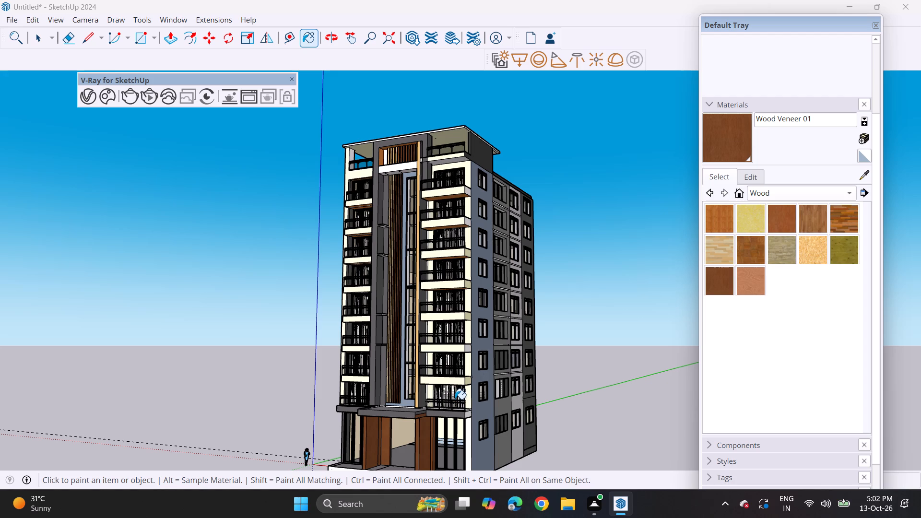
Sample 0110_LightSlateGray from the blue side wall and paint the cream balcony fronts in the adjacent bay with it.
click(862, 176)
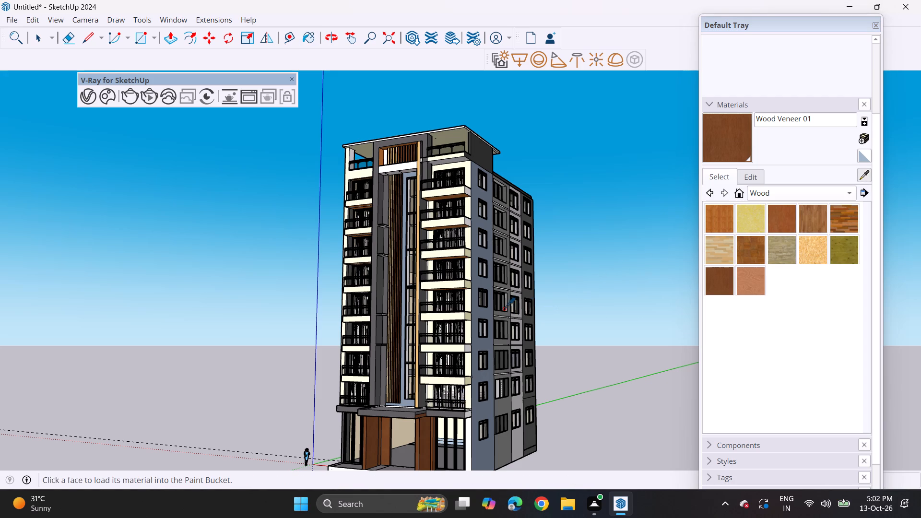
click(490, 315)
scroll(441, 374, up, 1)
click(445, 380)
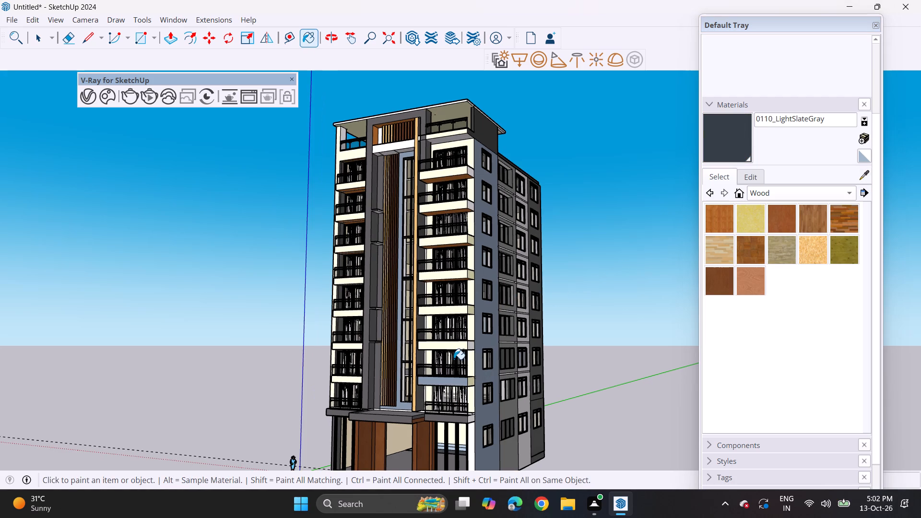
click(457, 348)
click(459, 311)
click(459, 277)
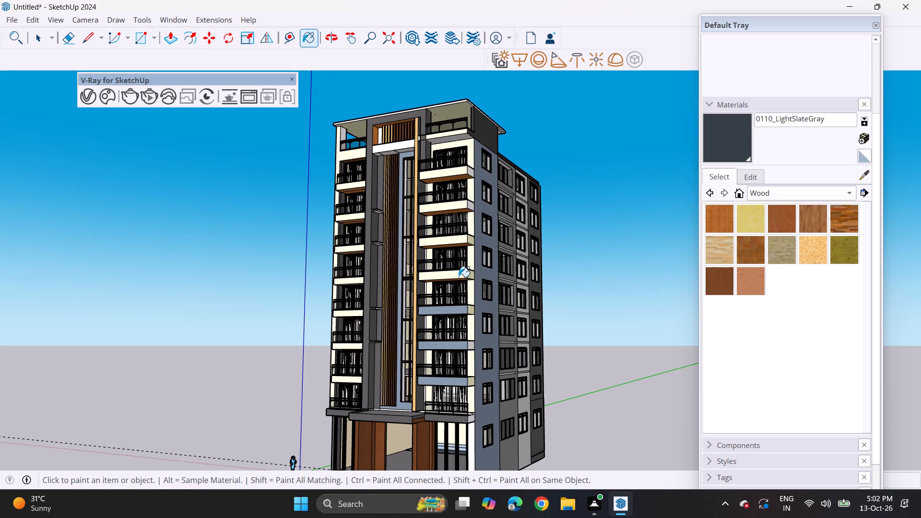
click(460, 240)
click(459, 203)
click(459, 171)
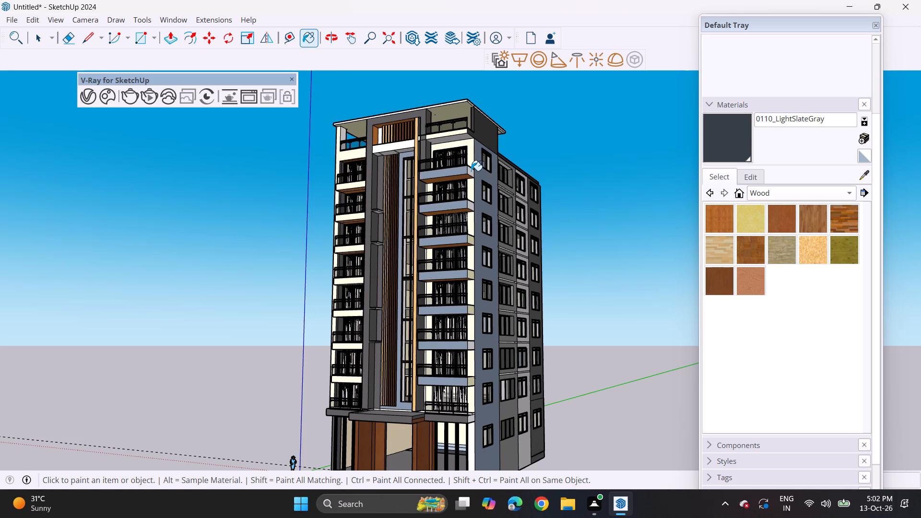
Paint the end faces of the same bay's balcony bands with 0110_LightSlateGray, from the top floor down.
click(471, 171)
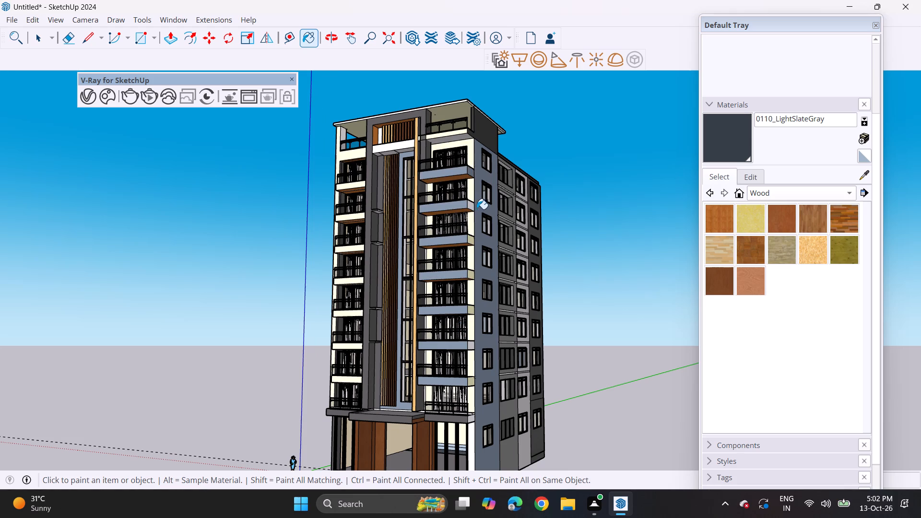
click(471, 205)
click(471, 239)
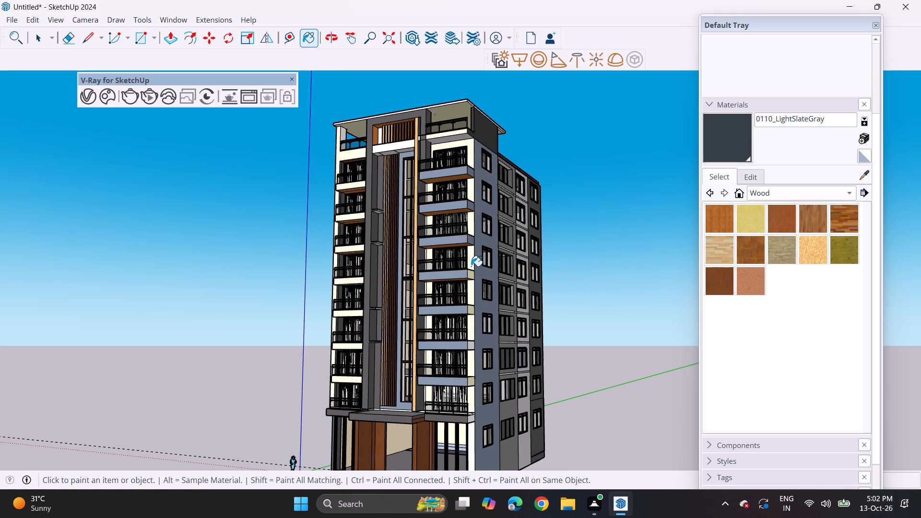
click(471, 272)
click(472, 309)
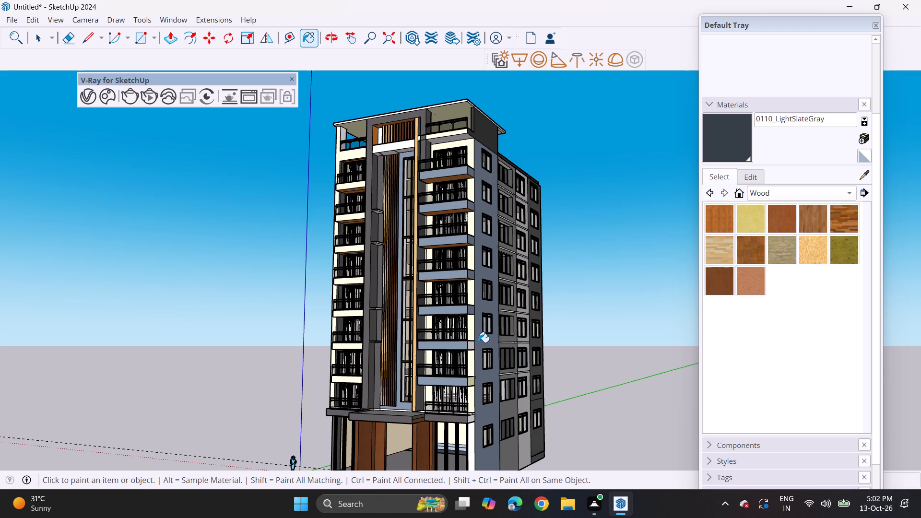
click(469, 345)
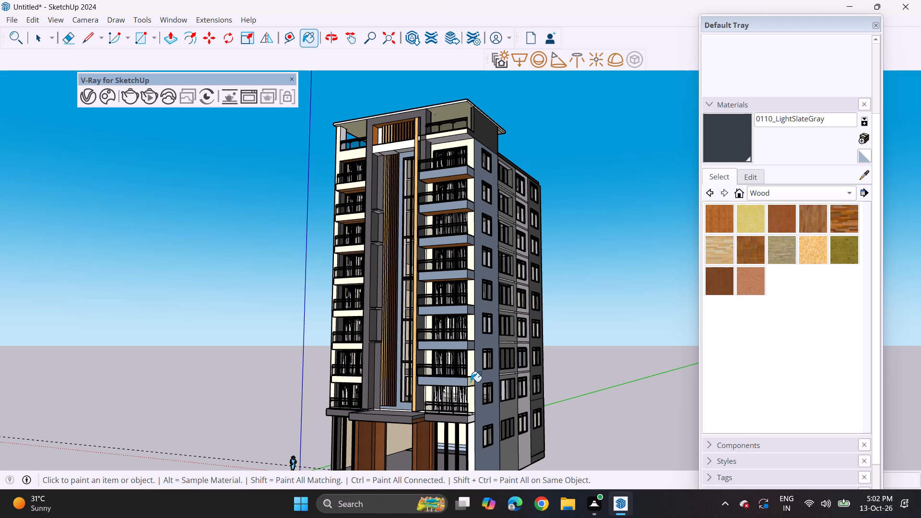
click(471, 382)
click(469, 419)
Sample Color M06 from the slab band above the ground floor and repaint that bay's balcony fronts and end faces with it.
drag(862, 170, 855, 181)
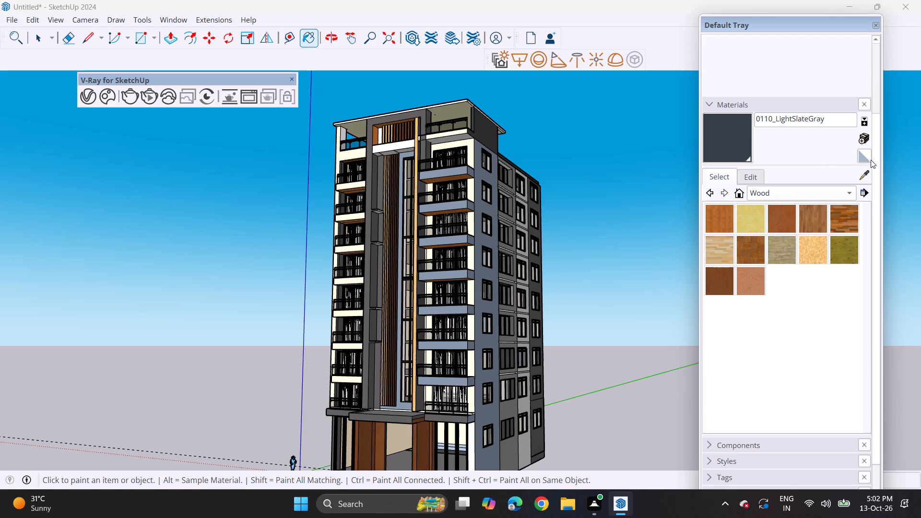
click(866, 173)
click(459, 420)
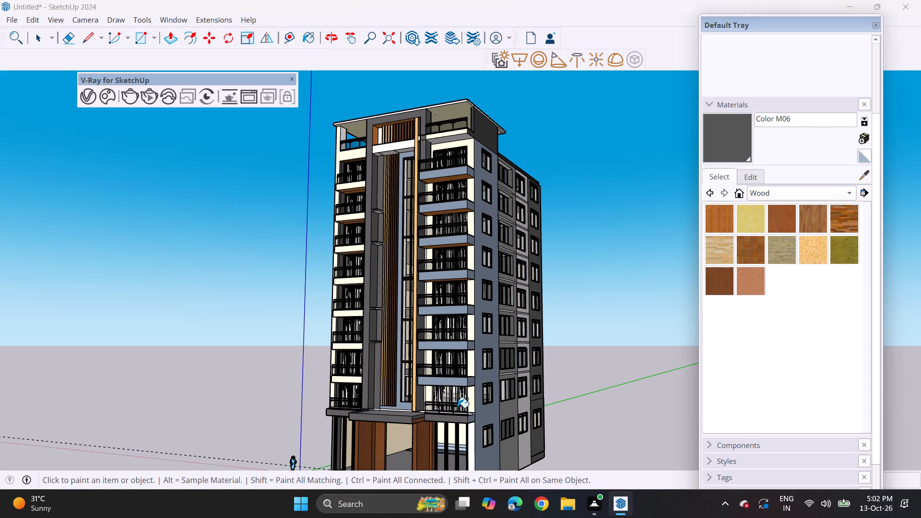
click(461, 385)
click(469, 383)
click(471, 346)
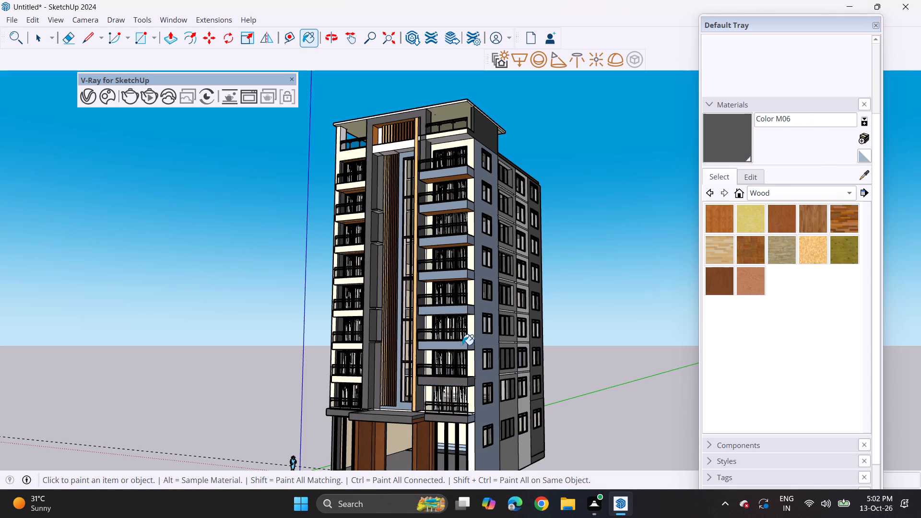
click(460, 345)
click(462, 309)
click(473, 309)
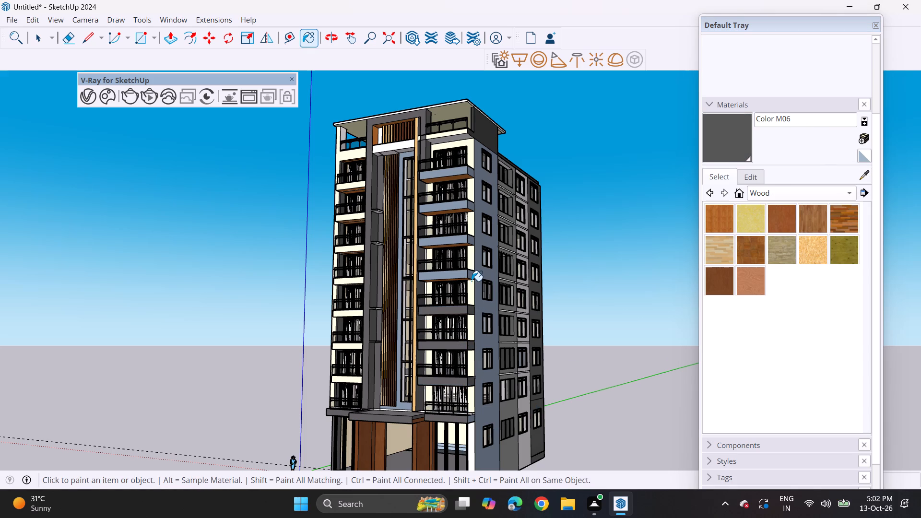
click(472, 275)
click(456, 276)
drag(456, 239, 462, 241)
click(472, 241)
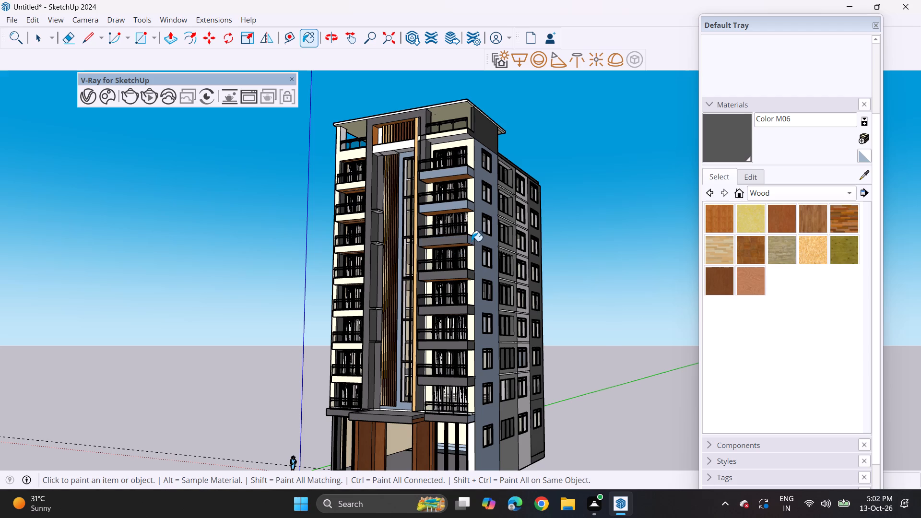
click(470, 202)
click(456, 202)
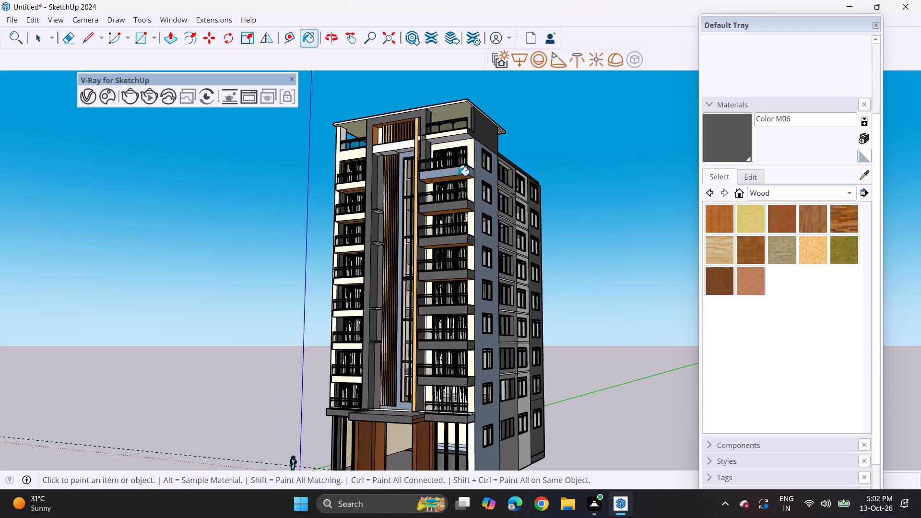
click(458, 169)
click(472, 167)
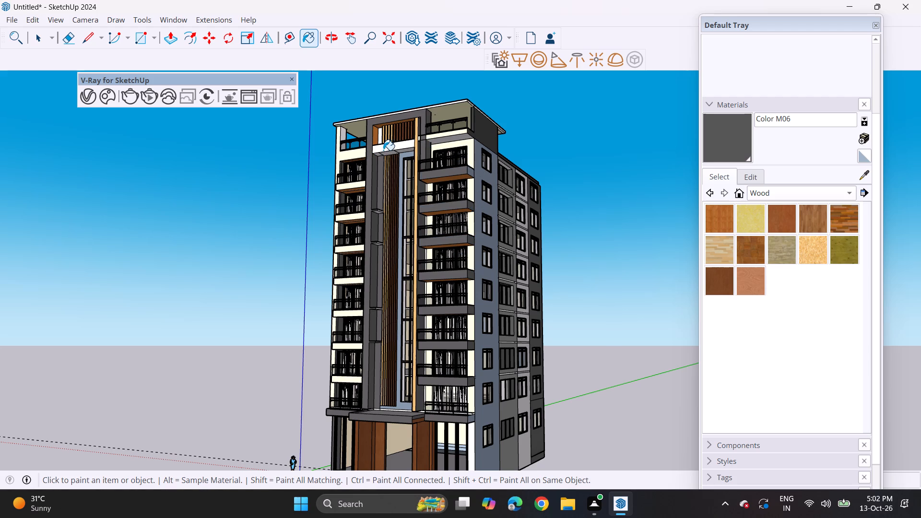
Paint the cream balcony fronts of the opposite bay with Color M06 on every floor.
click(345, 184)
drag(351, 215, 356, 225)
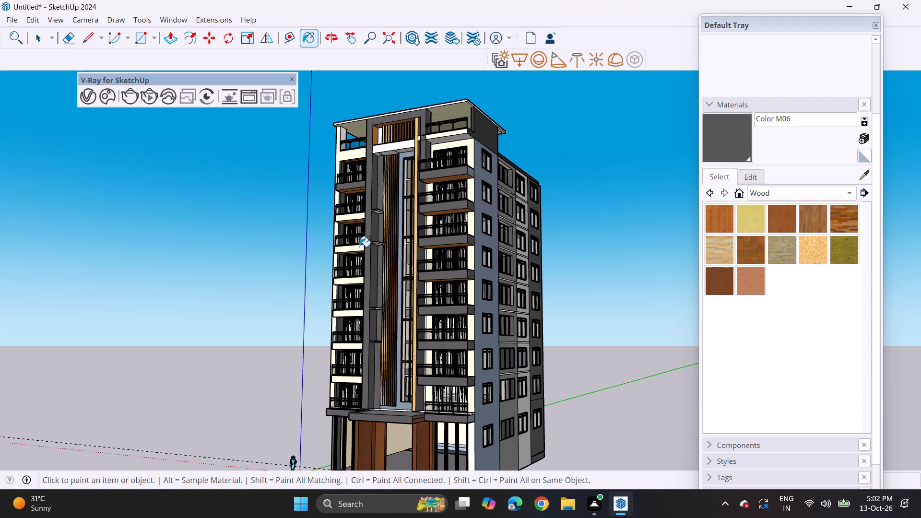
click(359, 247)
click(359, 214)
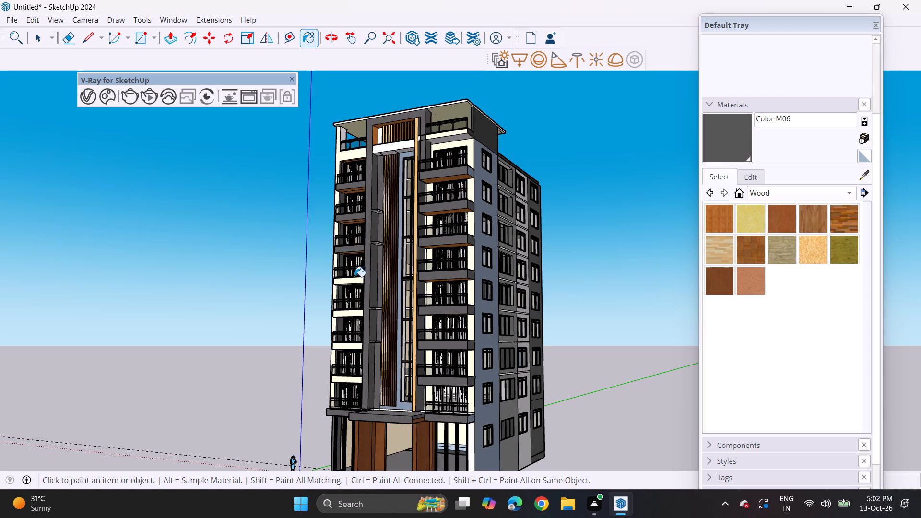
click(353, 281)
click(348, 312)
click(348, 346)
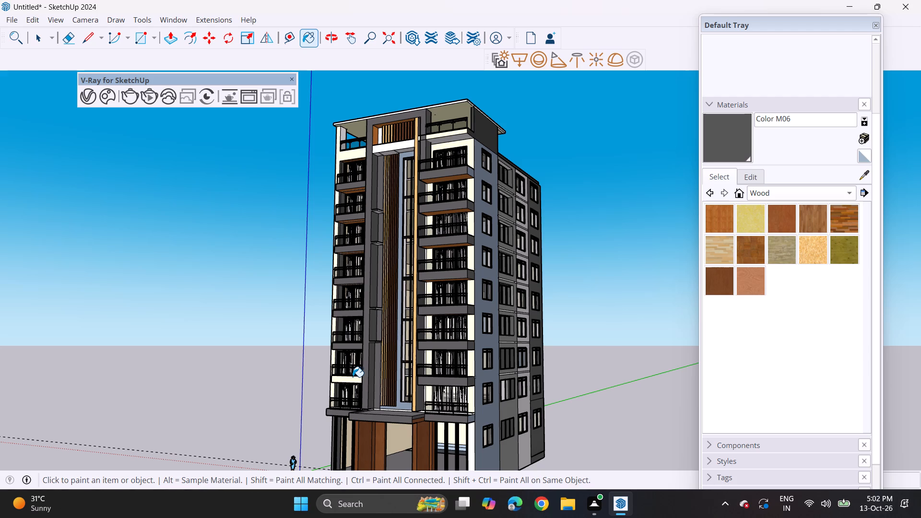
click(352, 378)
middle_click(327, 373)
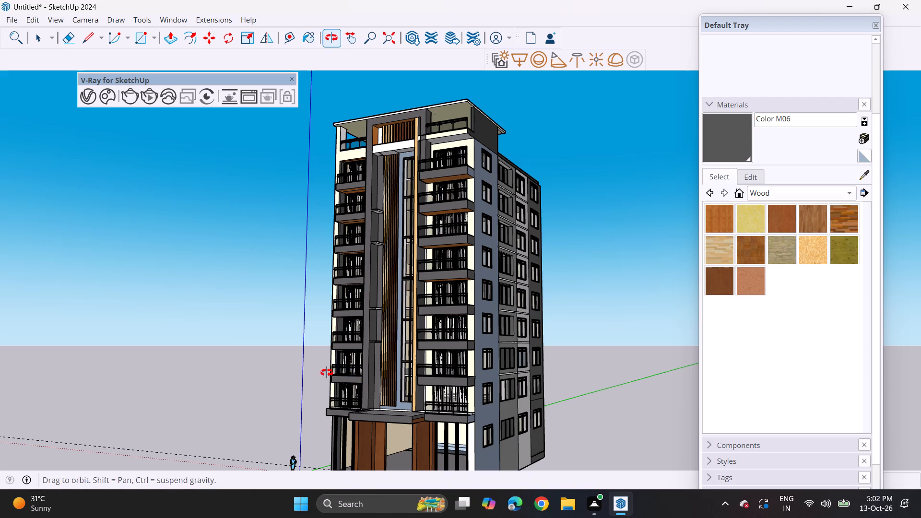
Sample Color E01 from the cream front wall and darken the material to a muted khaki beige.
click(860, 176)
click(470, 146)
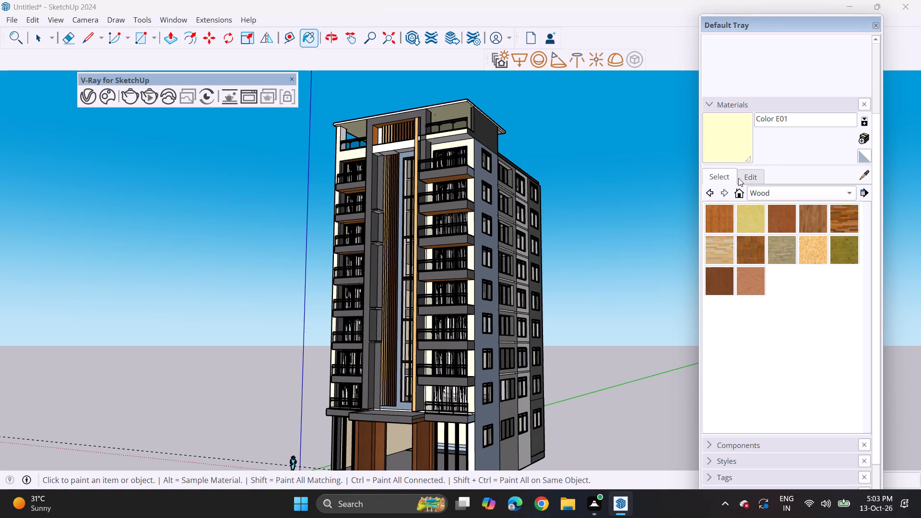
click(756, 177)
click(769, 245)
click(769, 249)
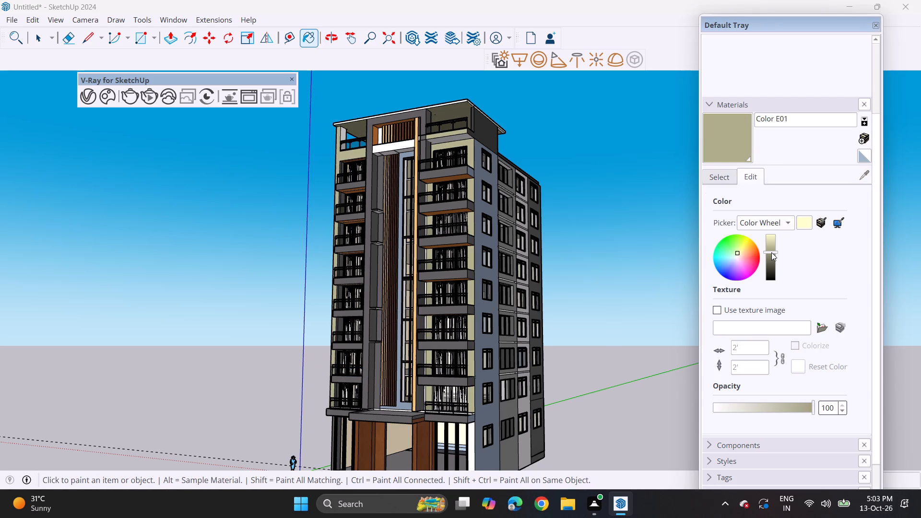
click(771, 250)
click(772, 251)
double_click(770, 250)
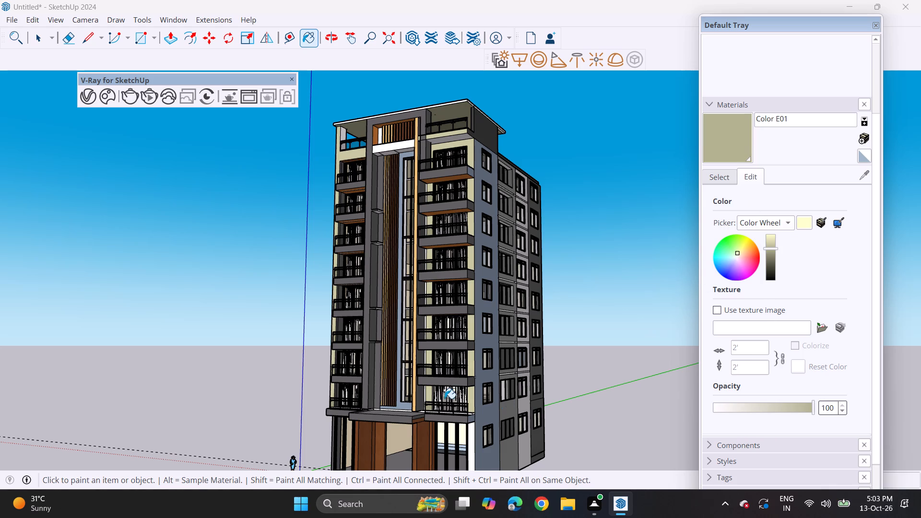
Draw a line along the base of the side wall at plinth level, from its rear corner to its front corner.
scroll(445, 399, down, 4)
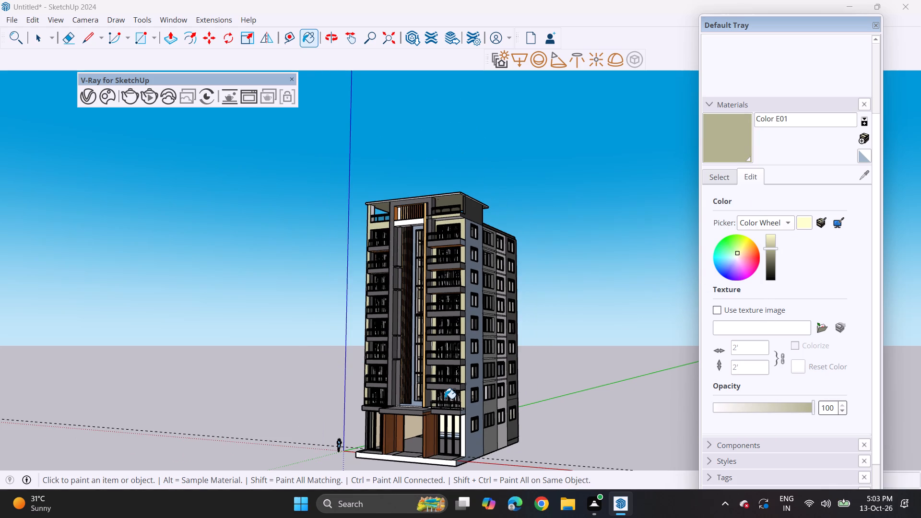
shift+middle_drag(448, 435, 398, 386)
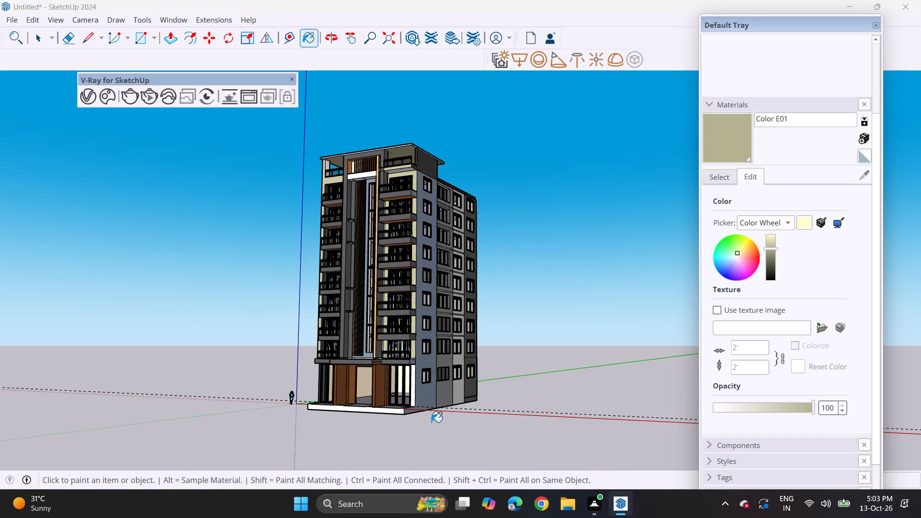
scroll(429, 423, up, 12)
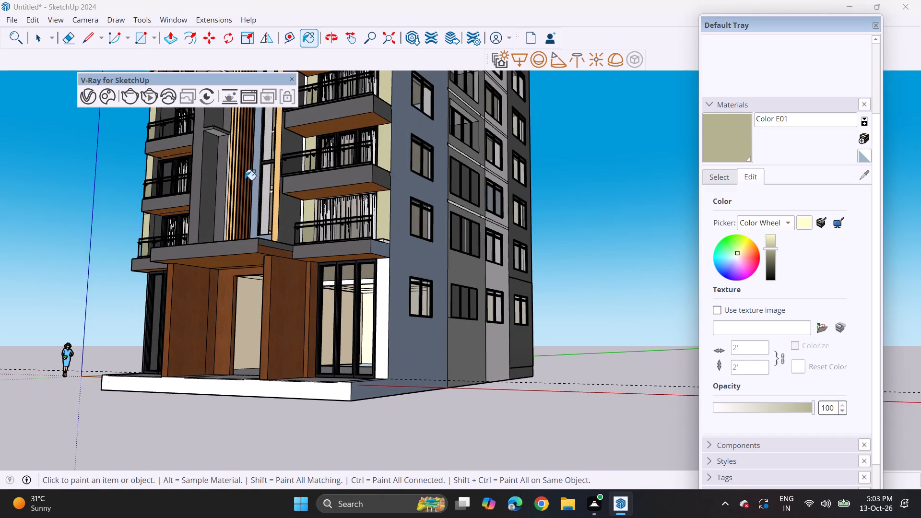
click(89, 39)
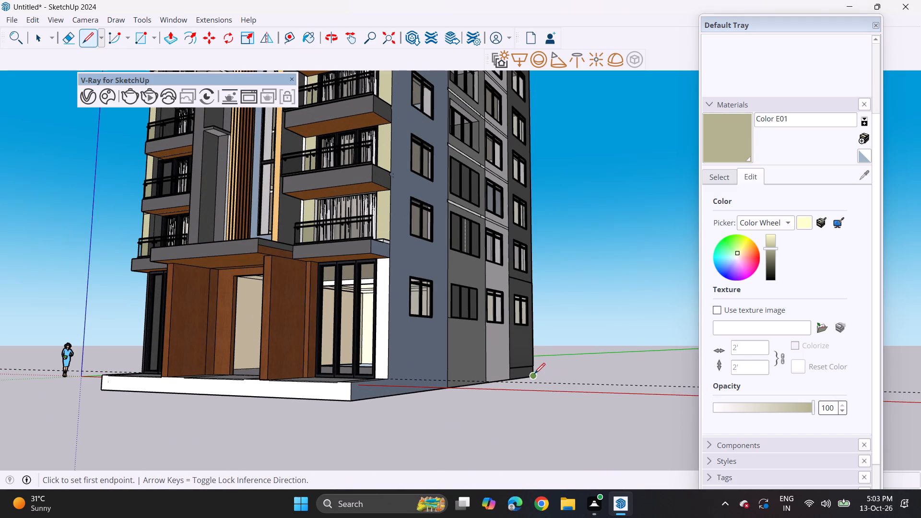
click(532, 367)
click(387, 380)
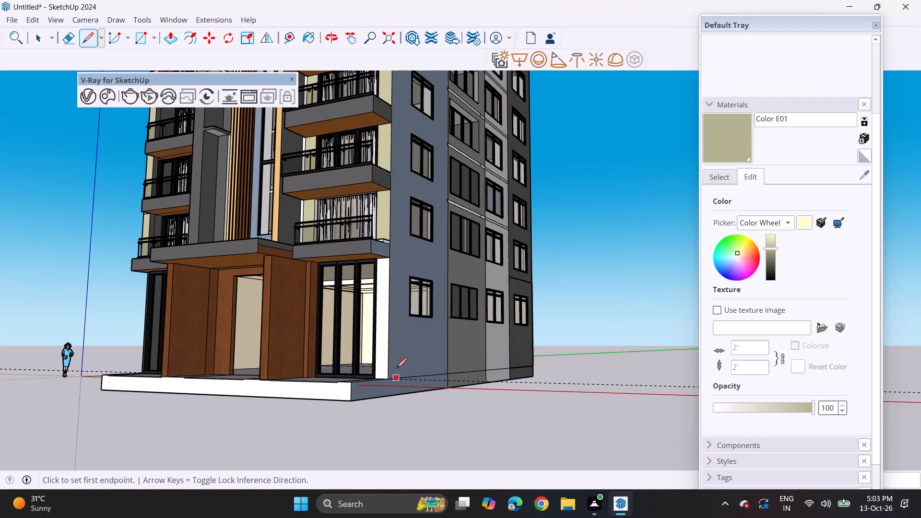
Push/Pull the plinth's side faces outward by an equal distance along the whole side wall to form a side apron.
drag(167, 39, 202, 48)
click(166, 33)
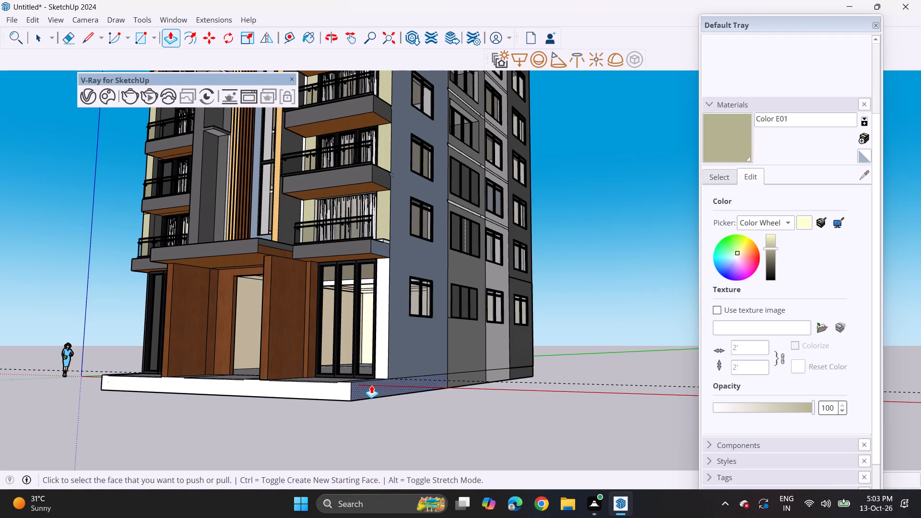
click(371, 385)
click(473, 416)
middle_drag(491, 356, 472, 458)
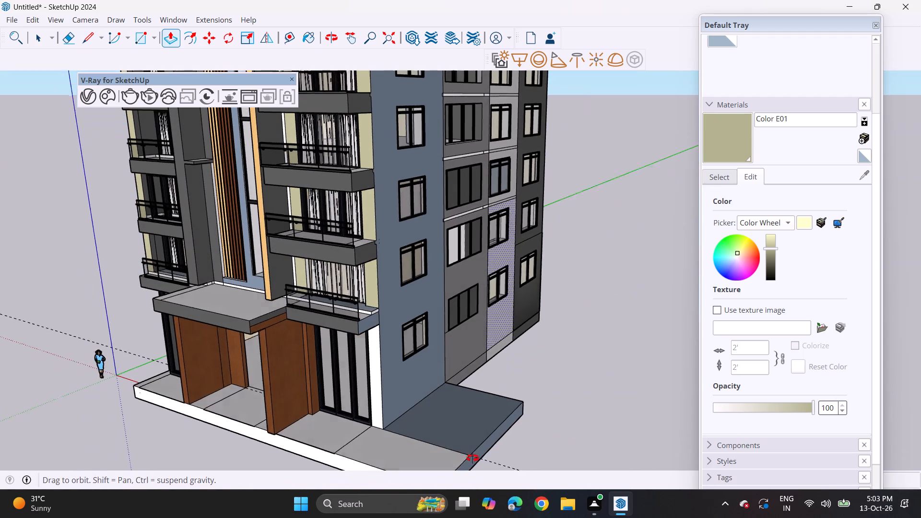
middle_drag(472, 458, 472, 459)
click(471, 364)
click(471, 364)
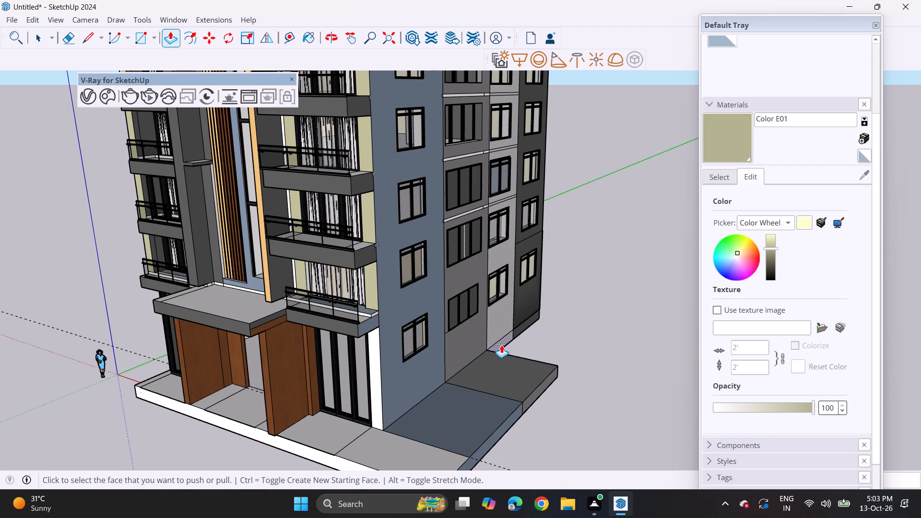
double_click(501, 345)
double_click(528, 326)
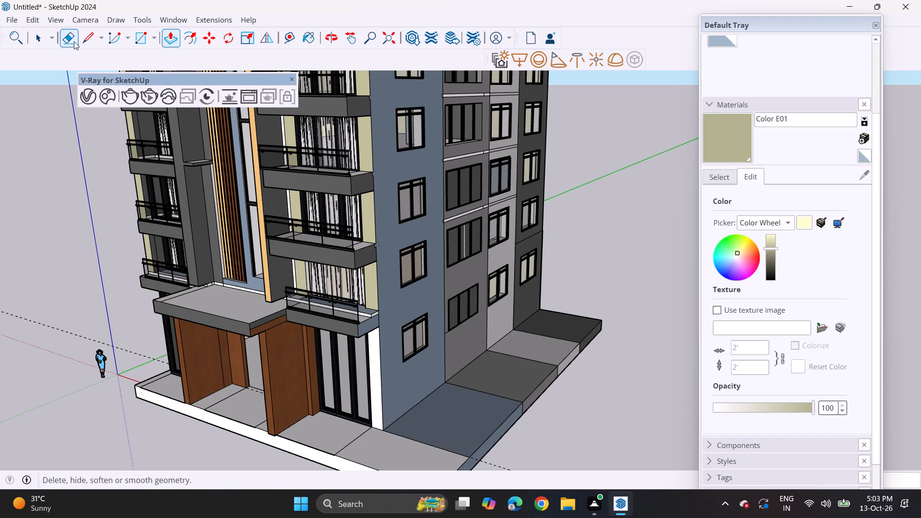
Erase the dividing edges across the top of the side apron and front plinth so they merge into one surface.
drag(69, 35, 82, 39)
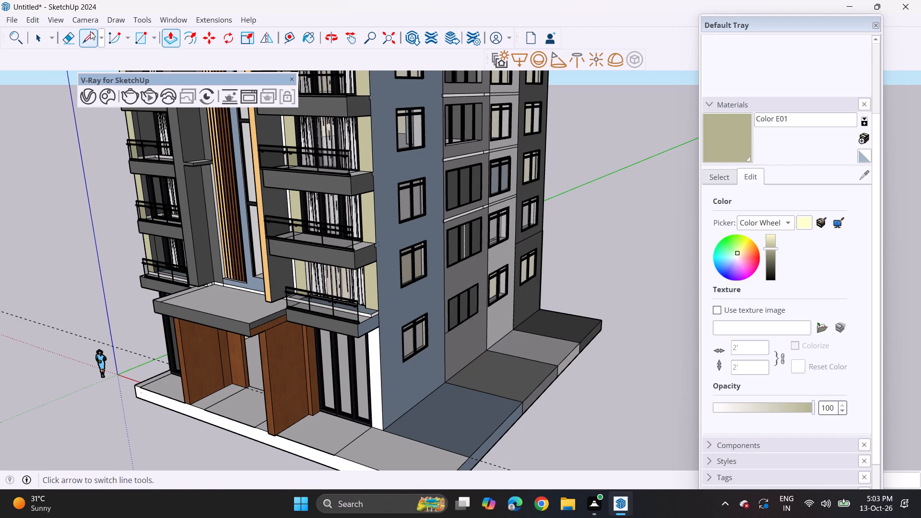
drag(73, 35, 77, 42)
drag(551, 319, 450, 426)
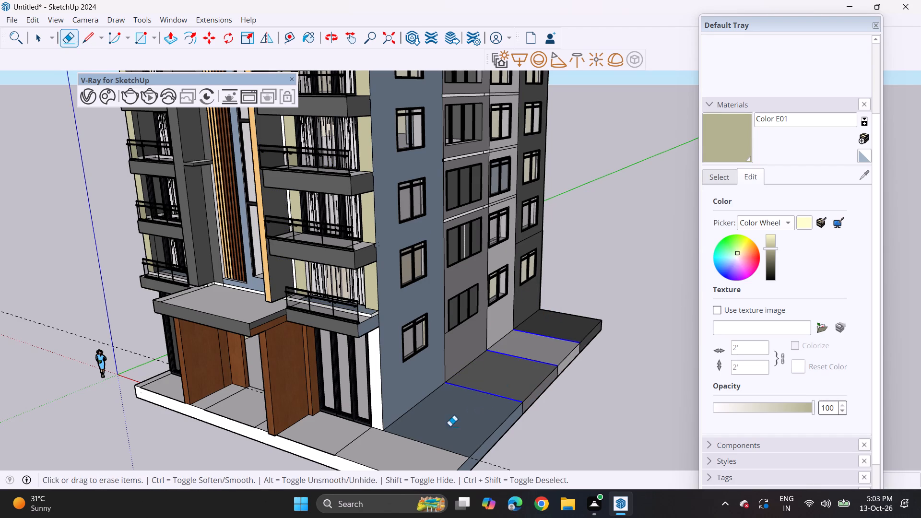
drag(450, 426, 414, 452)
drag(358, 447, 343, 437)
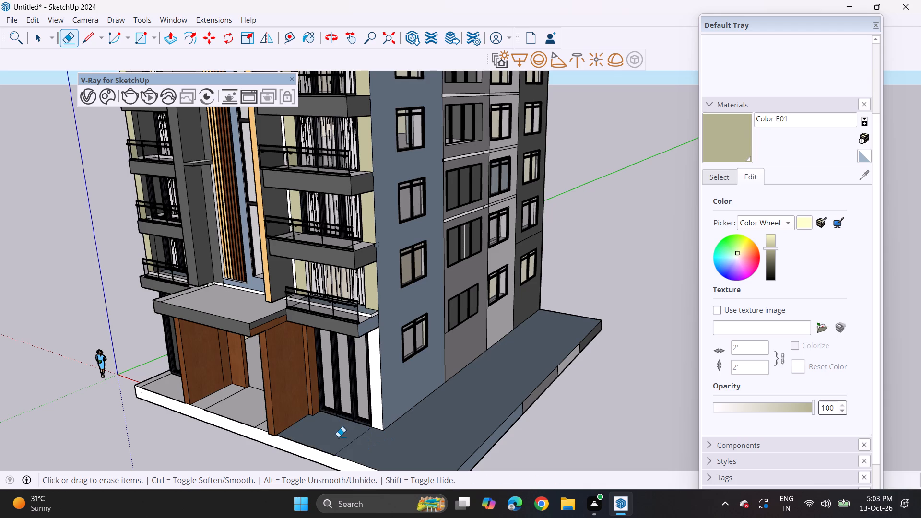
drag(229, 393, 262, 420)
Push/Pull the plinth's end face on the opposite side outward to form a matching side apron.
middle_drag(120, 394, 160, 377)
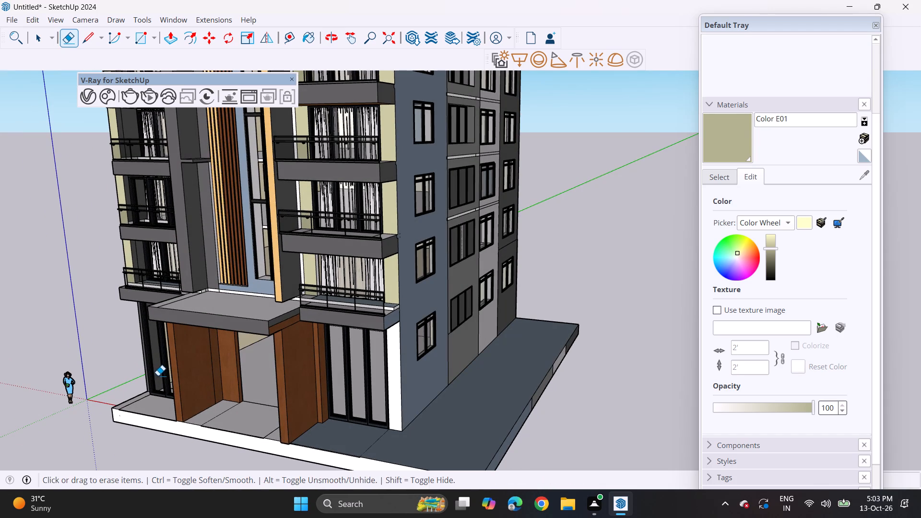
middle_drag(185, 378, 195, 376)
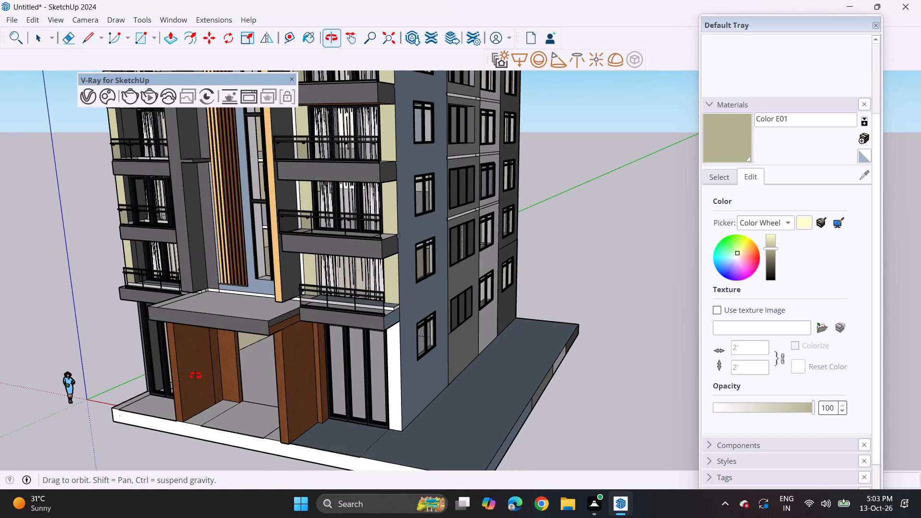
middle_drag(195, 376, 402, 281)
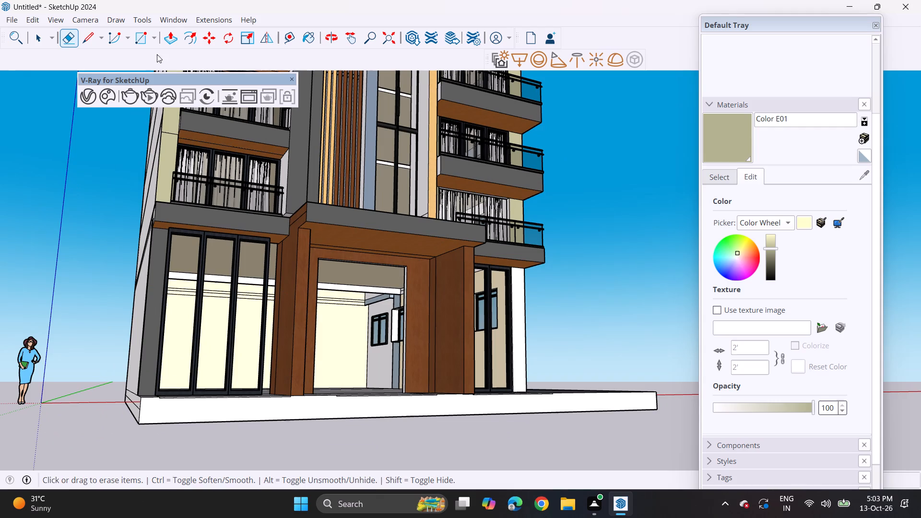
click(167, 33)
click(137, 414)
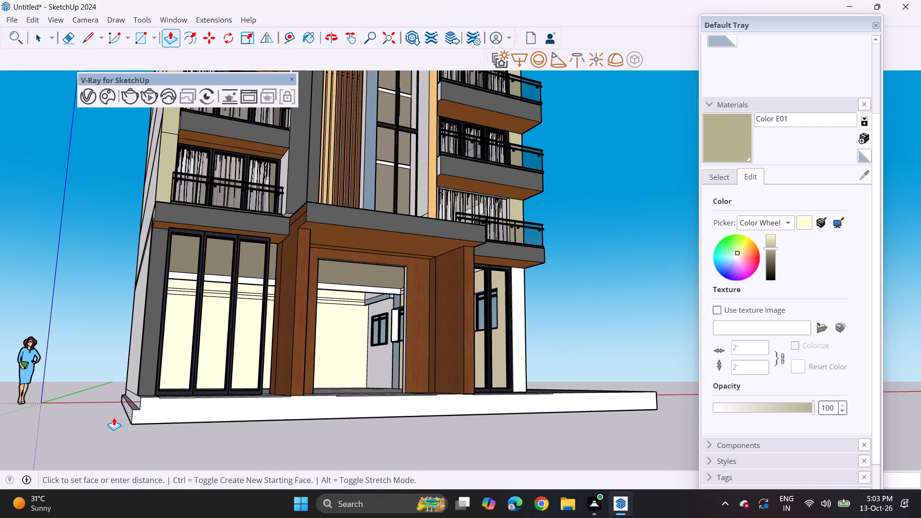
click(1, 399)
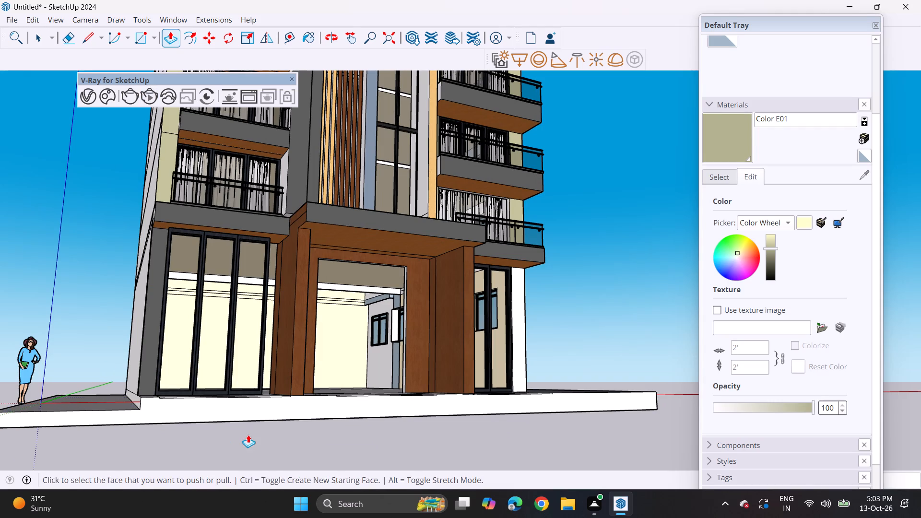
Split the plinth's front face with a lengthwise line and pull the lower strip forward to form a lower step.
middle_drag(194, 446, 35, 517)
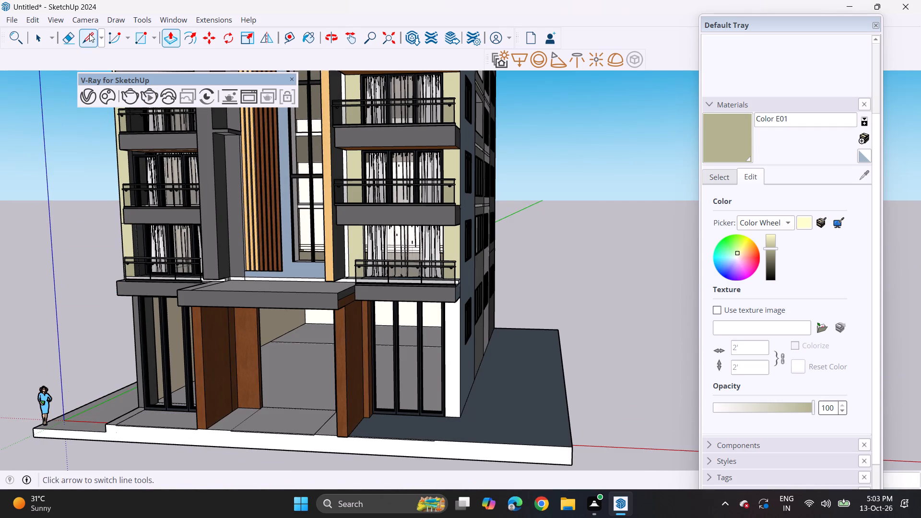
click(89, 34)
drag(106, 433, 112, 435)
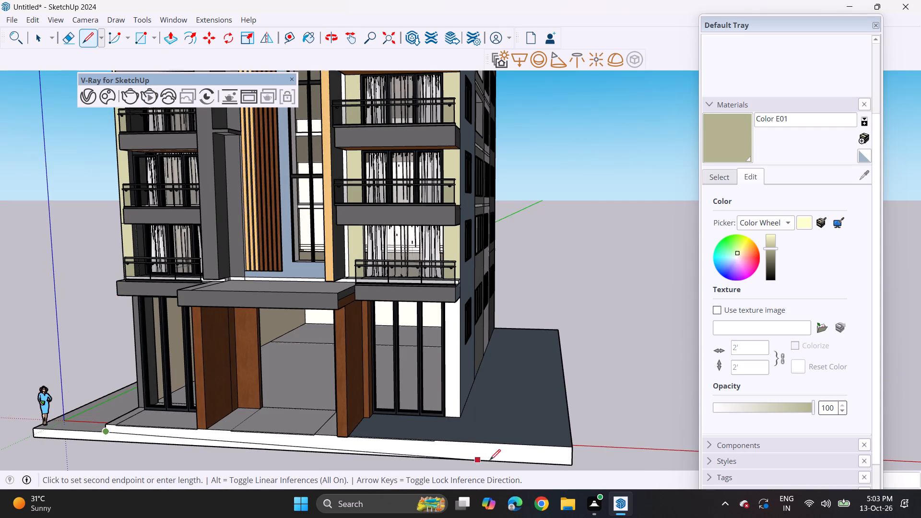
click(573, 456)
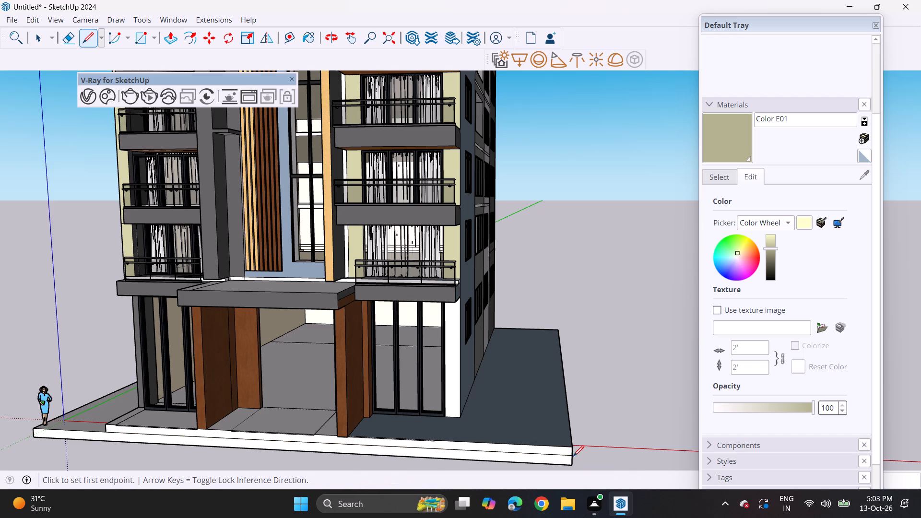
middle_drag(543, 458, 464, 450)
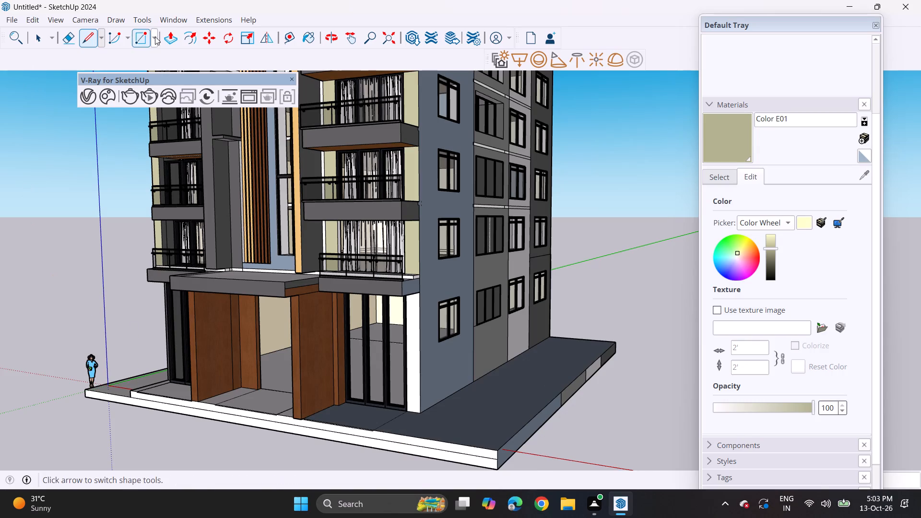
click(167, 38)
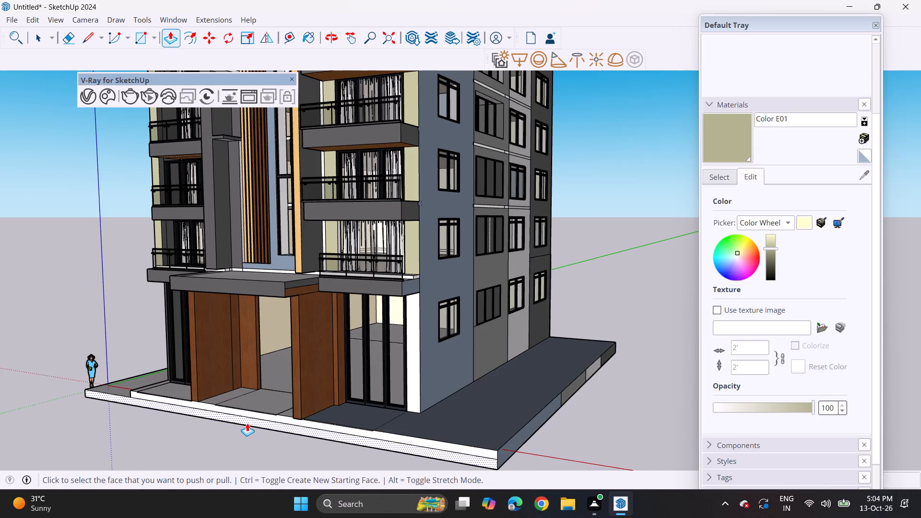
click(247, 423)
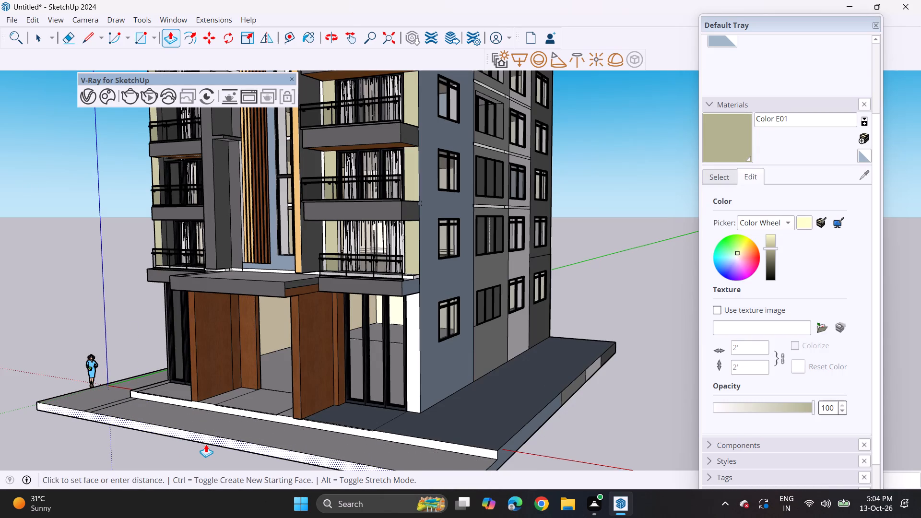
click(206, 444)
Erase the leftover edges on top of the new step near its front corner beside the human figure.
middle_drag(155, 388, 122, 463)
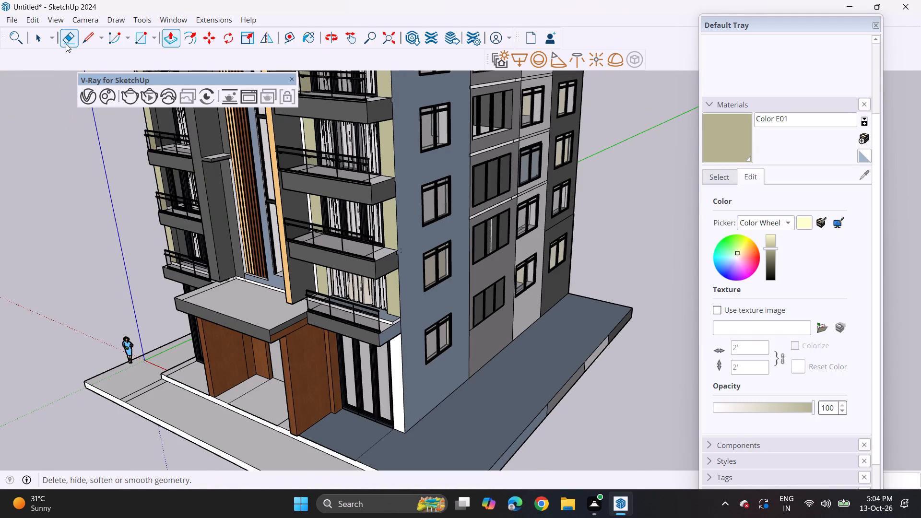
click(66, 42)
drag(141, 377, 156, 402)
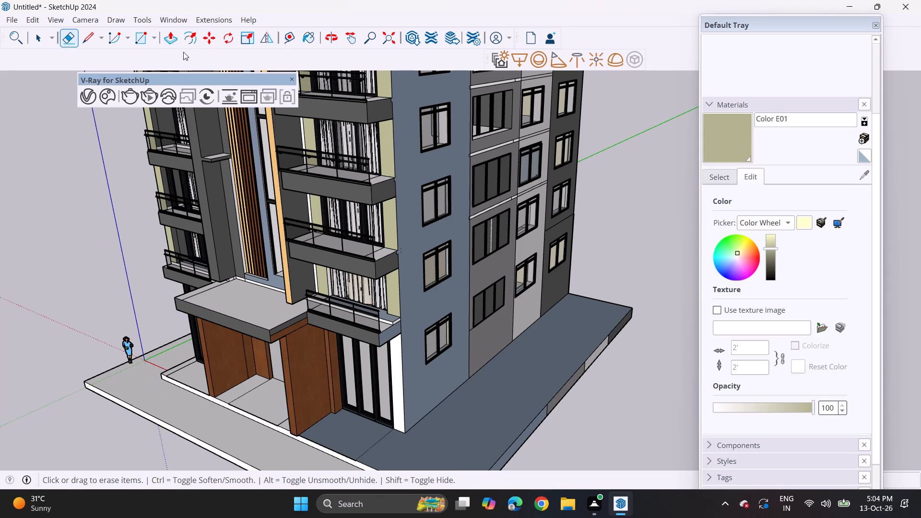
Offset the lower step's top face slightly inward to create a narrow border strip around its edge.
drag(190, 42, 190, 49)
drag(188, 40, 189, 45)
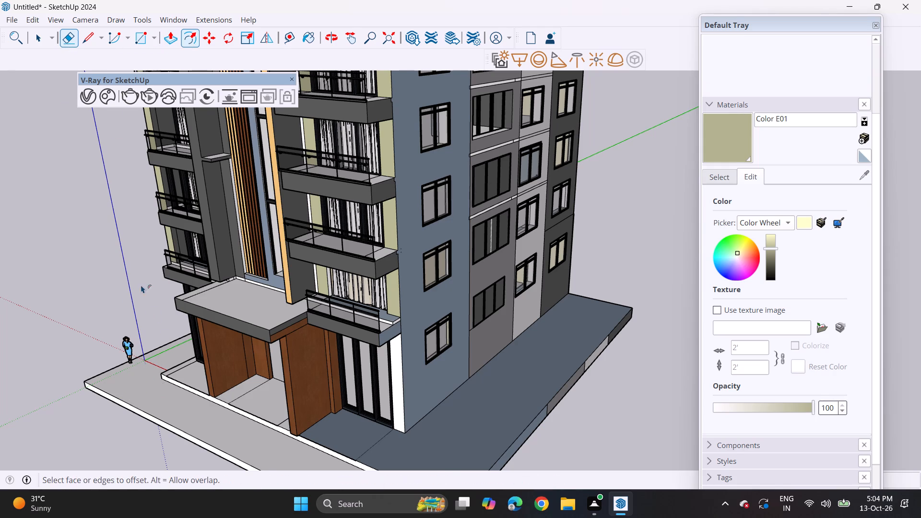
click(114, 393)
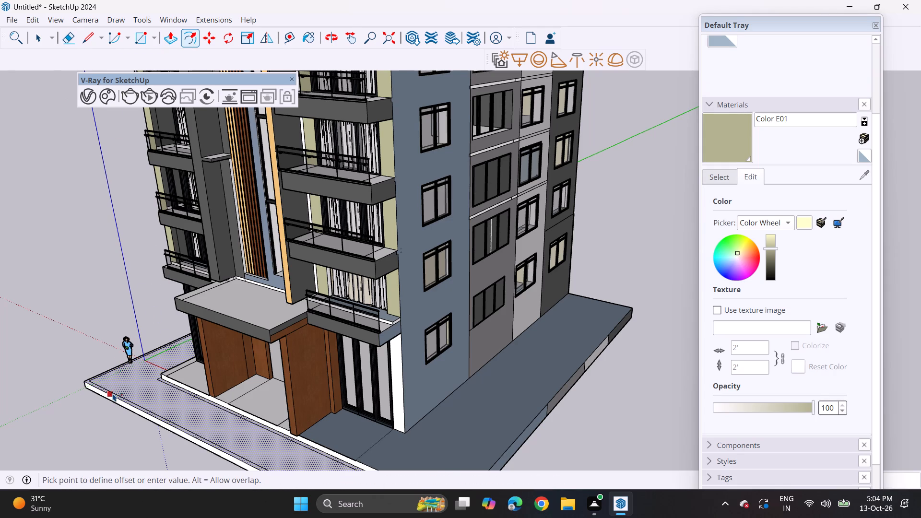
click(116, 390)
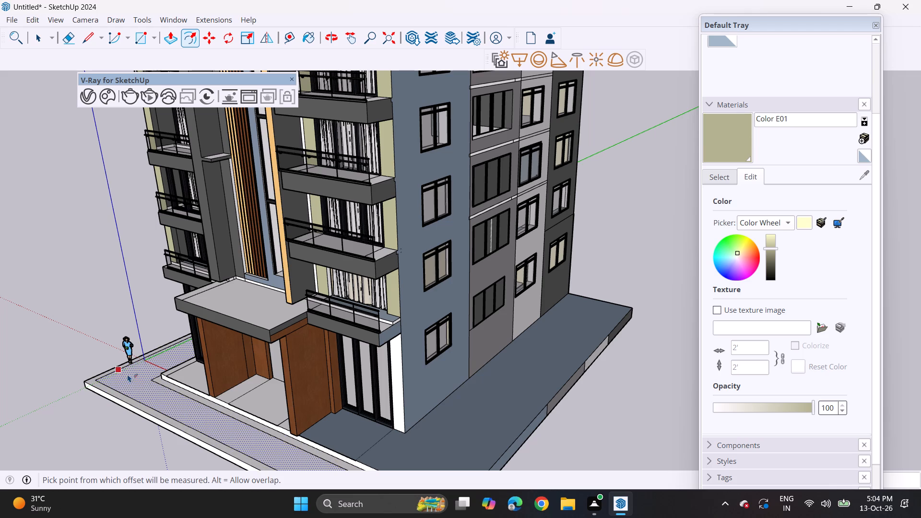
Draw a short line across the border strip at the front corner, from the offset's inner corner to the outer edge.
click(84, 41)
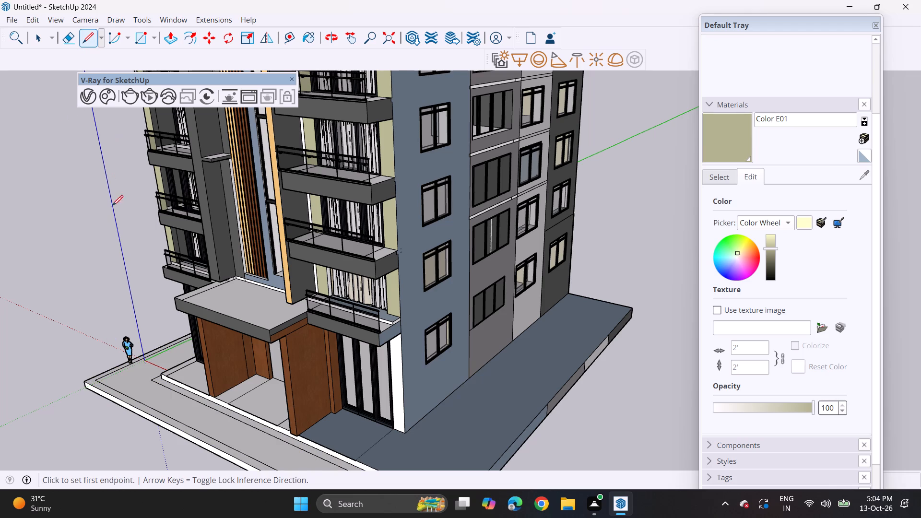
scroll(123, 317, up, 3)
scroll(95, 381, up, 3)
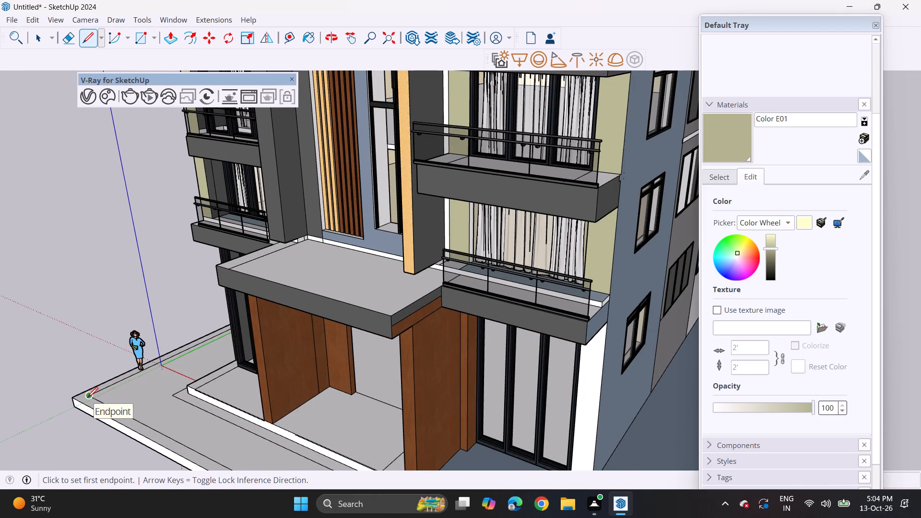
click(87, 398)
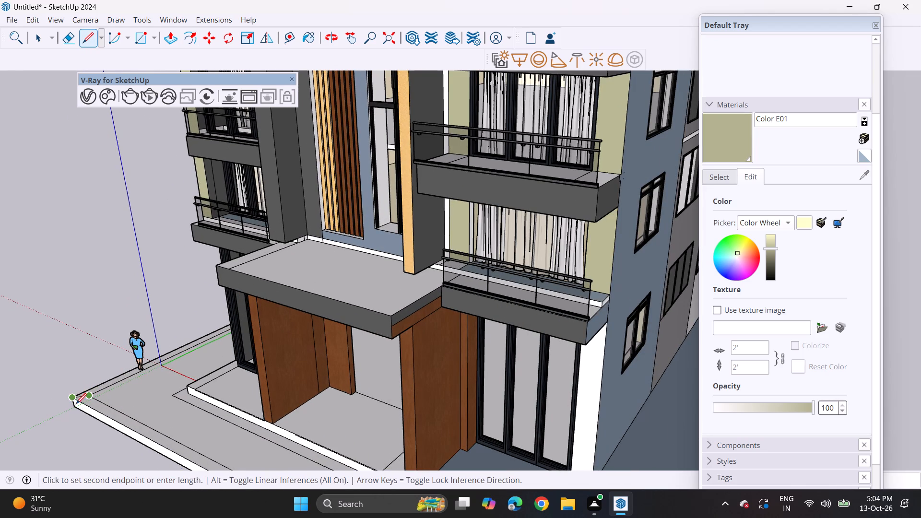
click(78, 405)
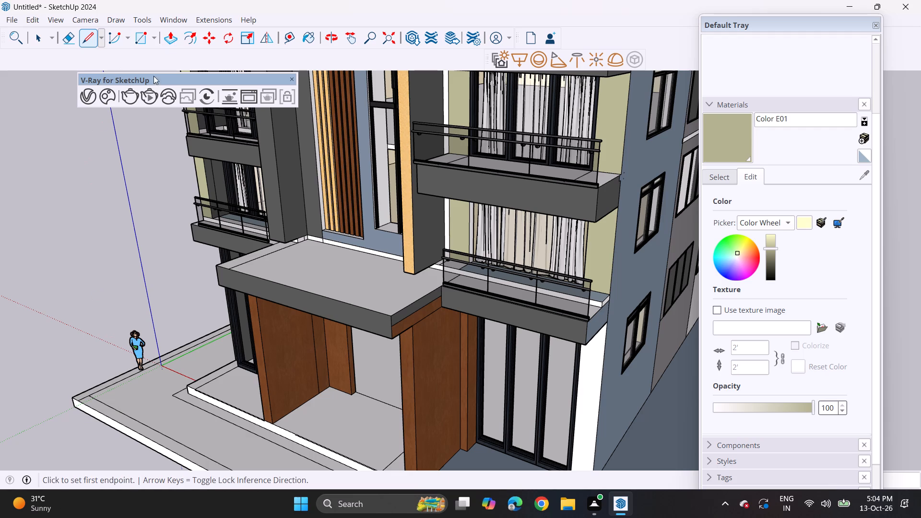
Draw three short lines across the lower step's front border strip, marking off a long wall section and a short middle pillar section.
scroll(194, 260, down, 8)
scroll(281, 429, up, 1)
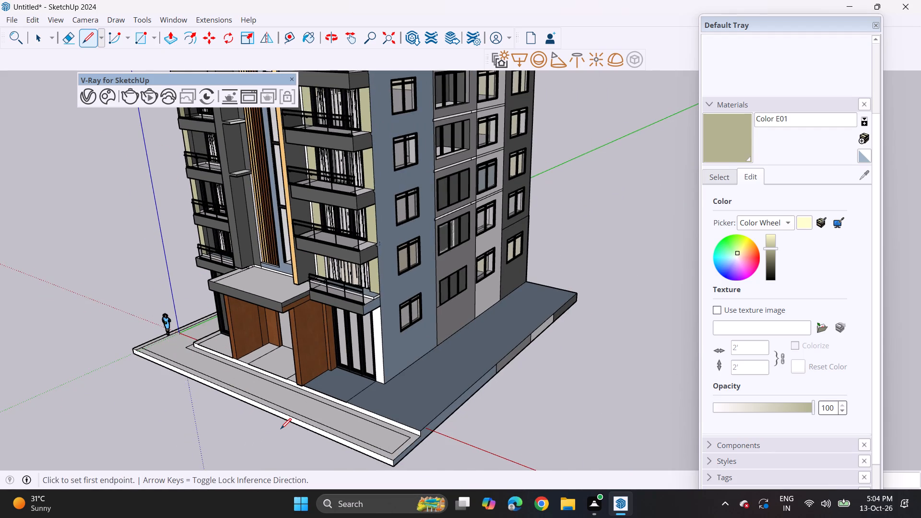
scroll(281, 429, up, 6)
scroll(221, 367, up, 2)
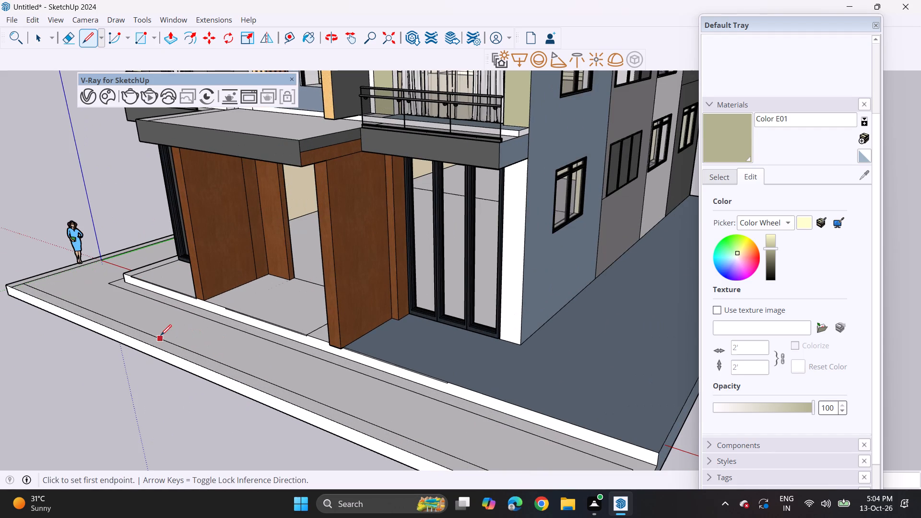
click(185, 347)
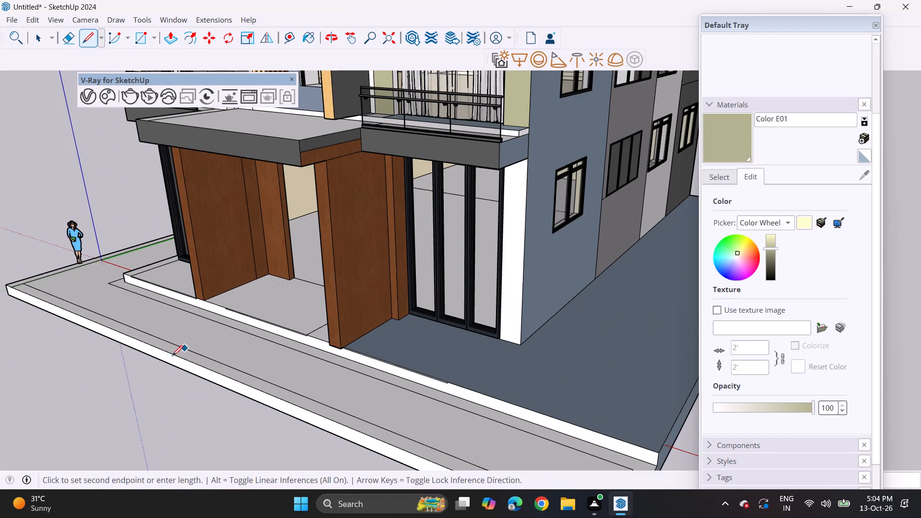
click(172, 356)
scroll(247, 396, down, 2)
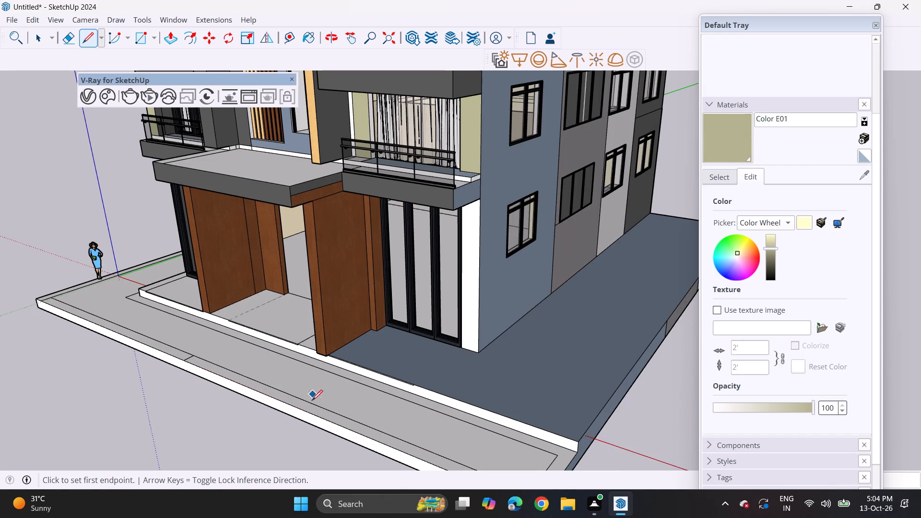
click(341, 416)
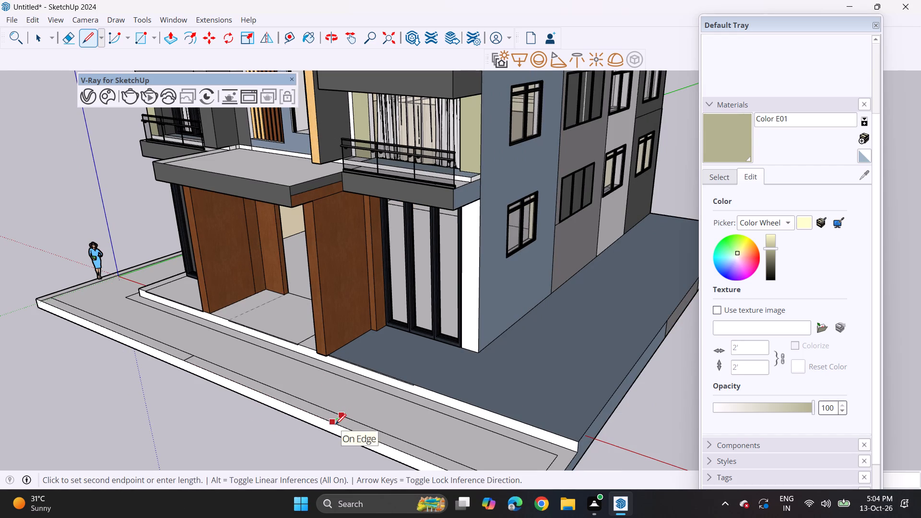
click(335, 424)
click(373, 440)
click(380, 435)
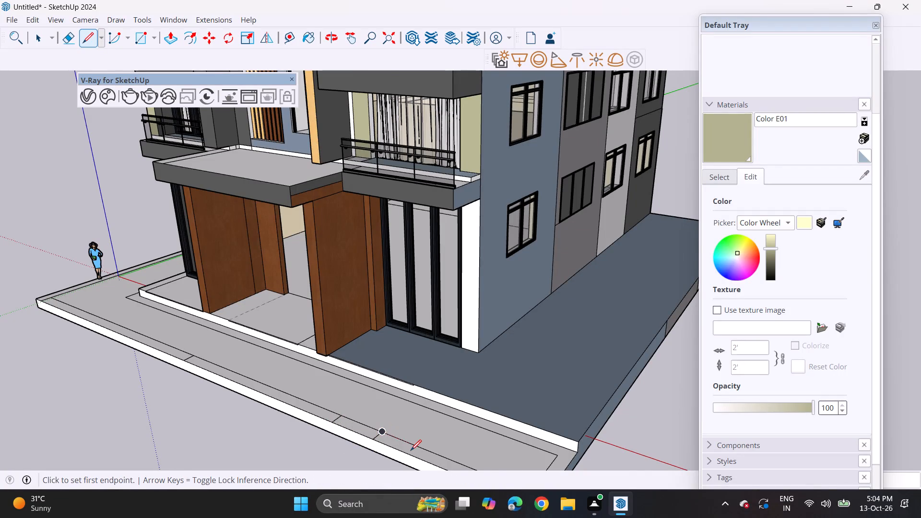
Draw short lines across the border strip on both sides of the far front corner to separate an L-shaped corner piece.
scroll(411, 450, down, 5)
shift+middle_drag(449, 450, 398, 331)
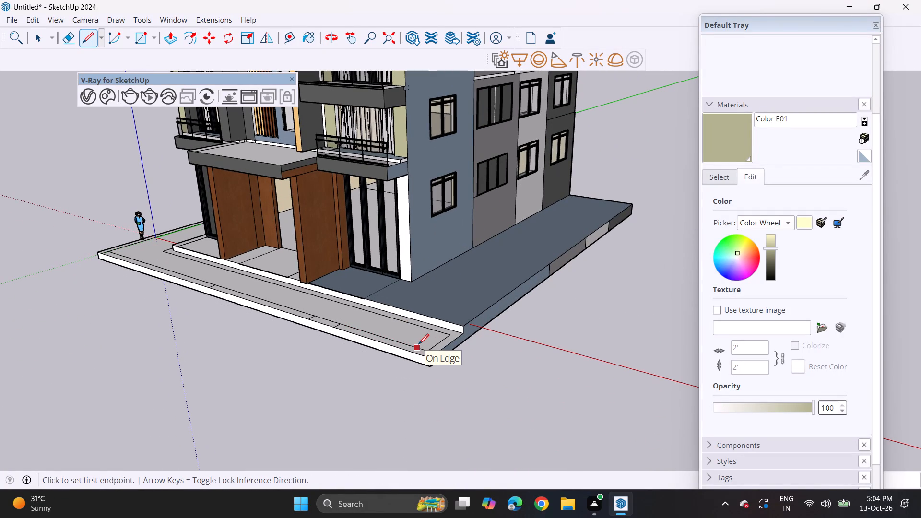
click(418, 344)
click(412, 350)
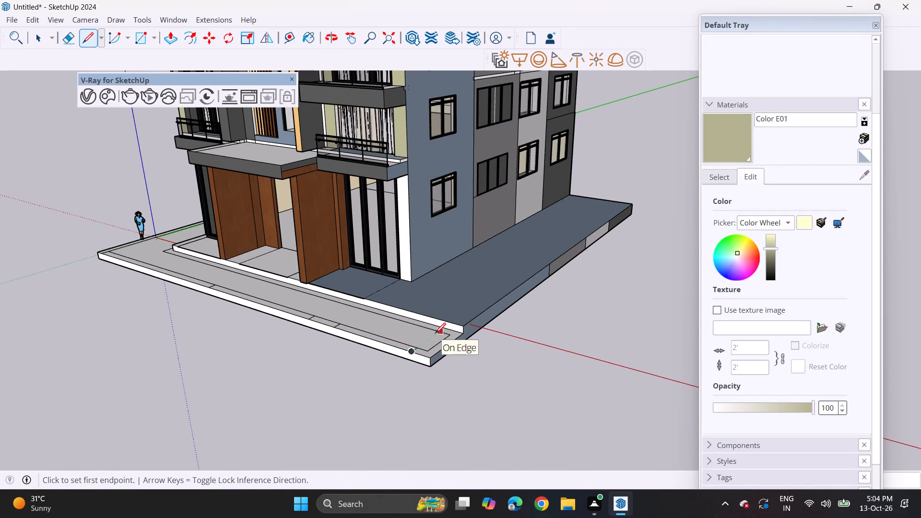
click(438, 333)
click(446, 329)
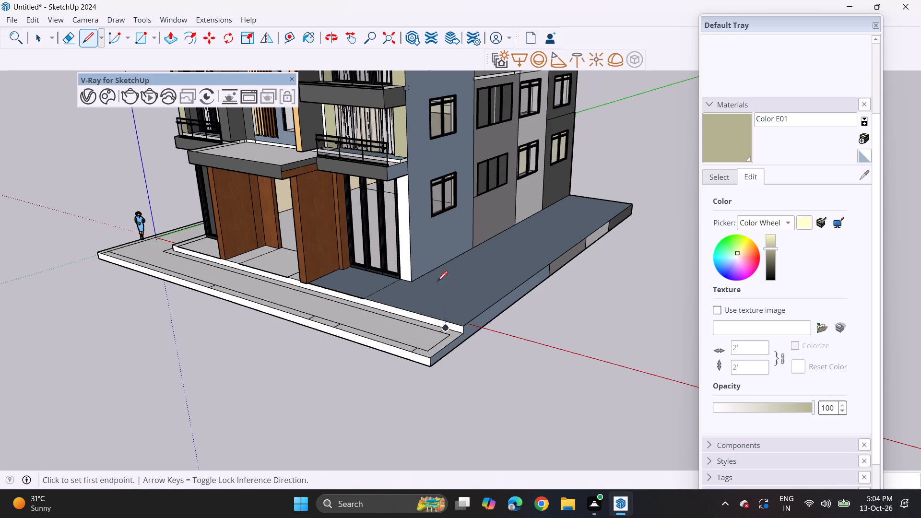
Push/Pull the far front corner piece of the border up into a tall L-shaped wall beside the blue facade.
drag(170, 38, 180, 42)
click(180, 39)
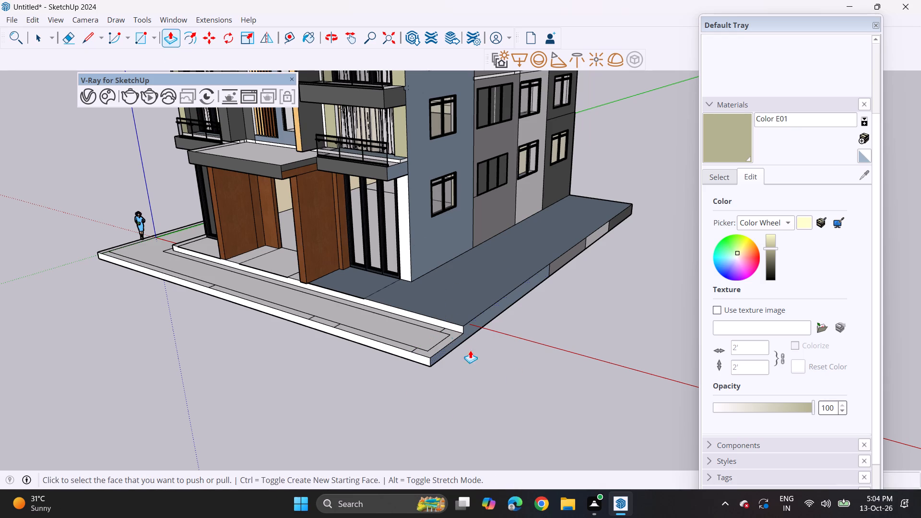
click(447, 344)
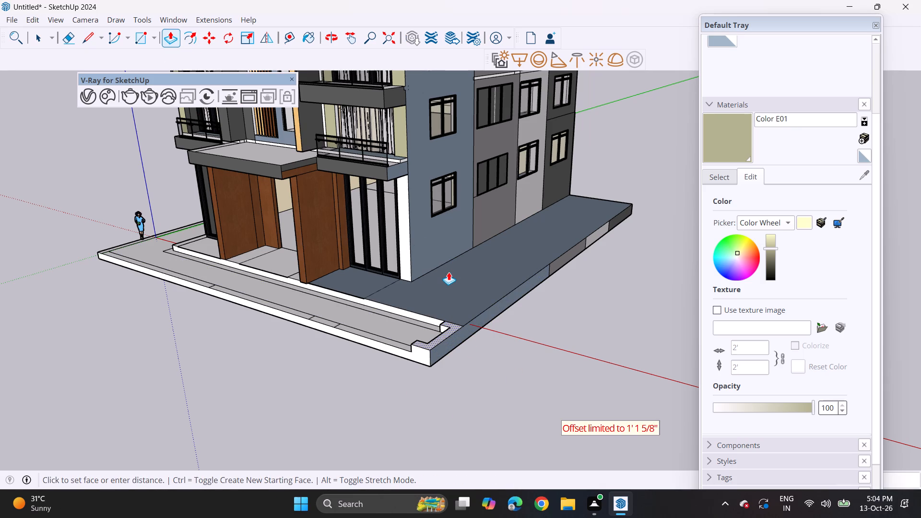
click(449, 272)
click(445, 331)
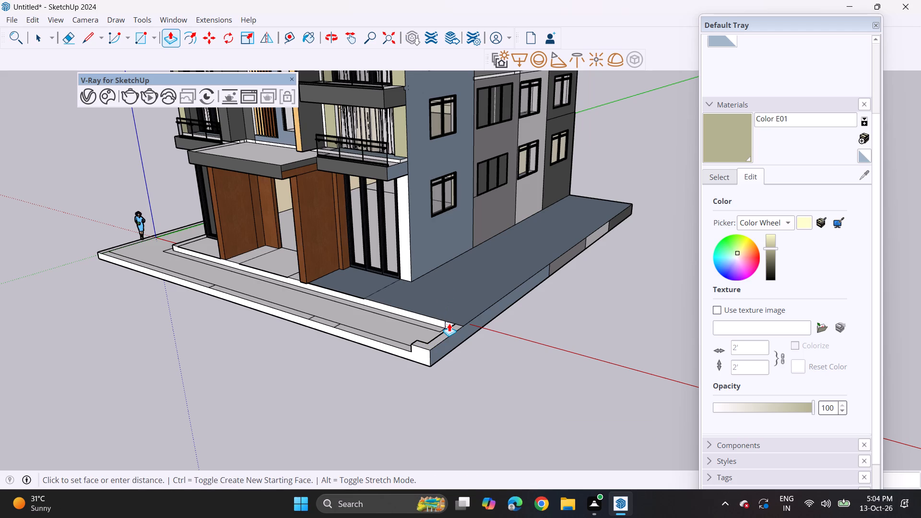
key(Escape)
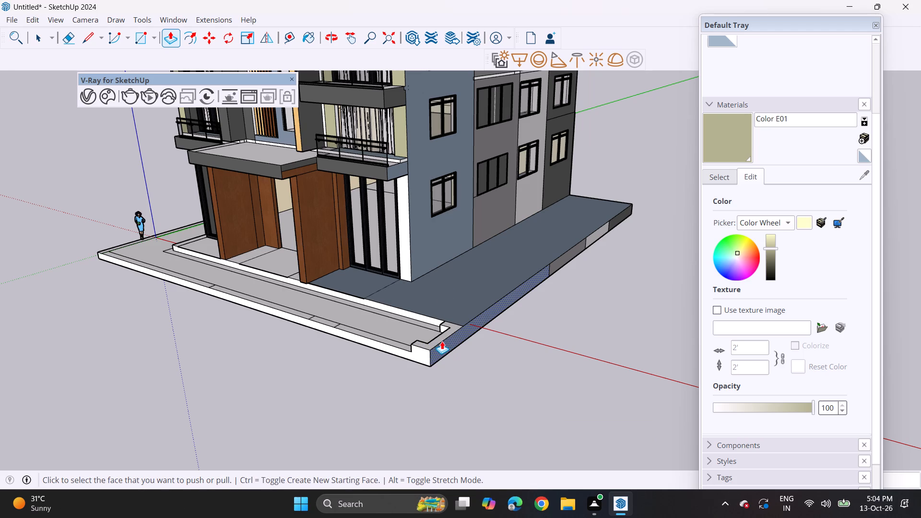
click(442, 340)
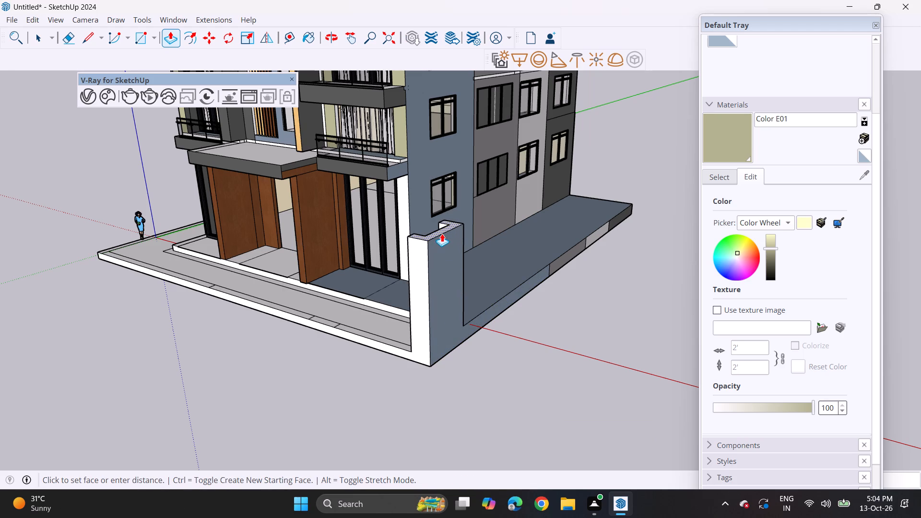
click(444, 256)
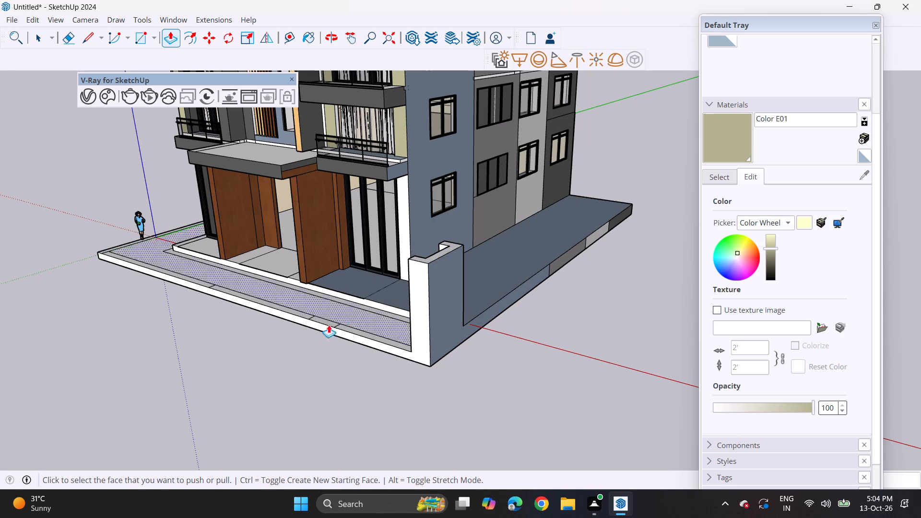
Raise the short middle section and the long front section near the human figure by the same height as the corner wall.
double_click(324, 323)
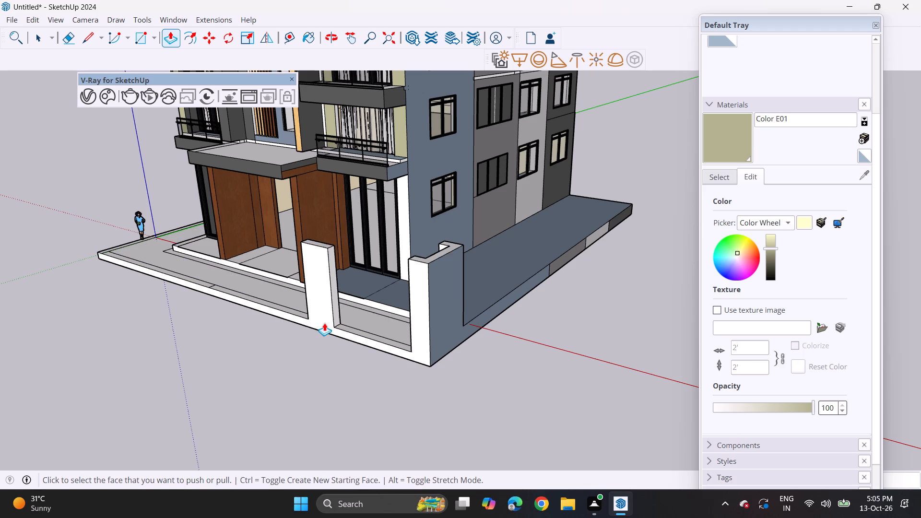
middle_drag(353, 288, 390, 252)
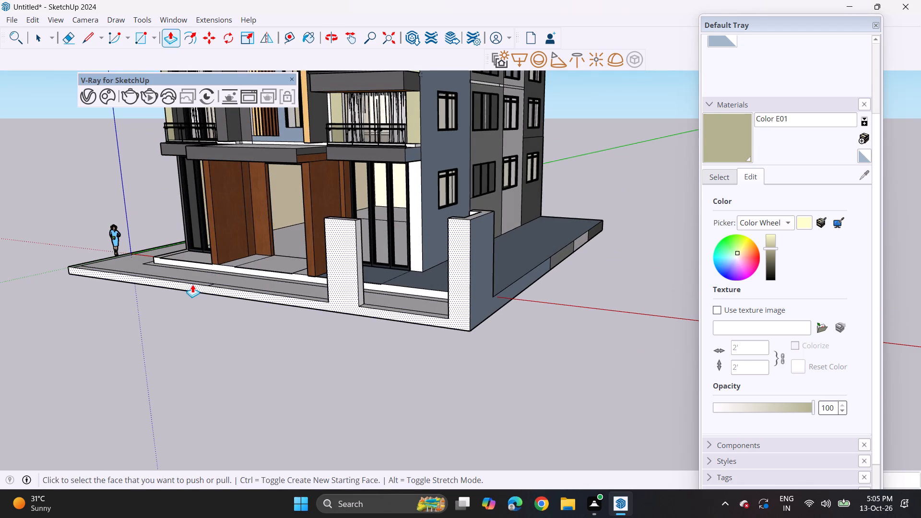
middle_drag(196, 306, 148, 476)
double_click(184, 282)
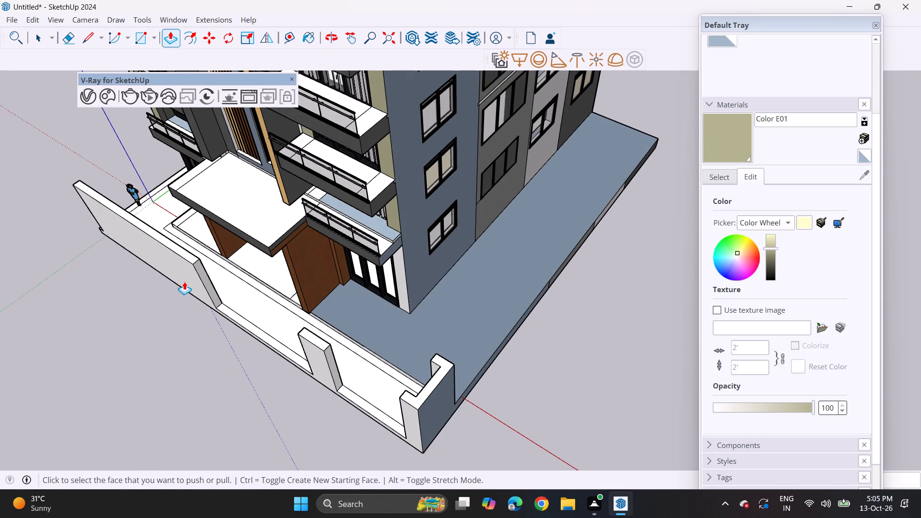
double_click(153, 190)
Draw a short line across the border strip at the rear outer corner of the apron on the human figure's side.
middle_drag(160, 237, 249, 134)
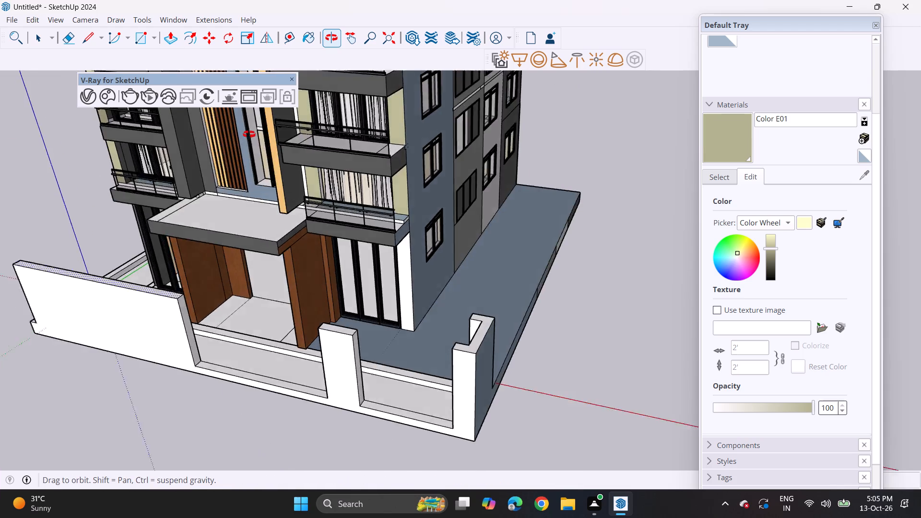
middle_drag(249, 134, 338, 190)
middle_drag(156, 297, 256, 306)
shift+middle_drag(159, 393, 292, 226)
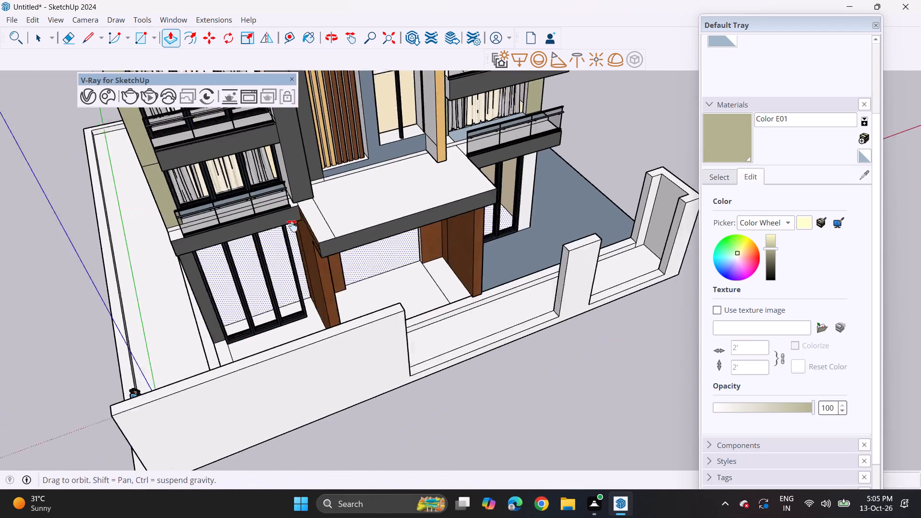
shift+middle_drag(292, 226, 319, 198)
middle_drag(179, 318, 382, 248)
scroll(365, 275, down, 3)
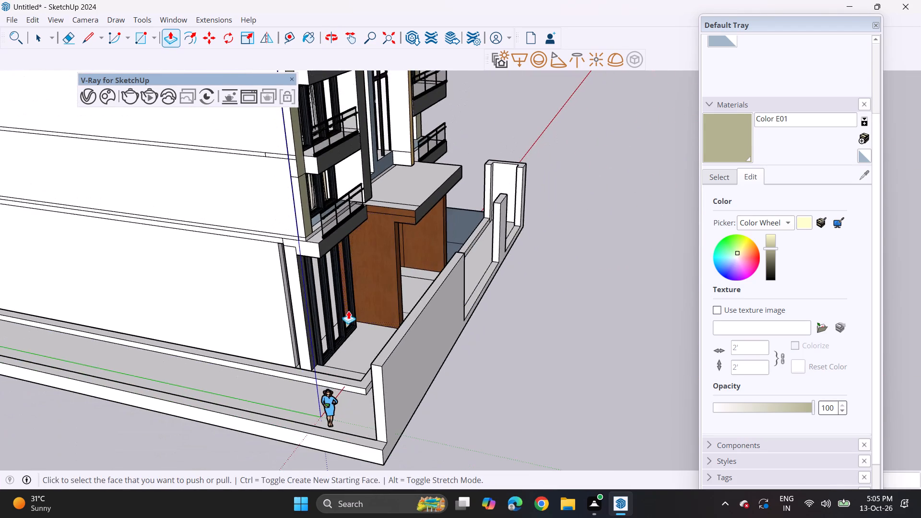
shift+middle_drag(334, 366, 426, 251)
middle_drag(393, 199, 232, 264)
middle_drag(235, 158, 268, 213)
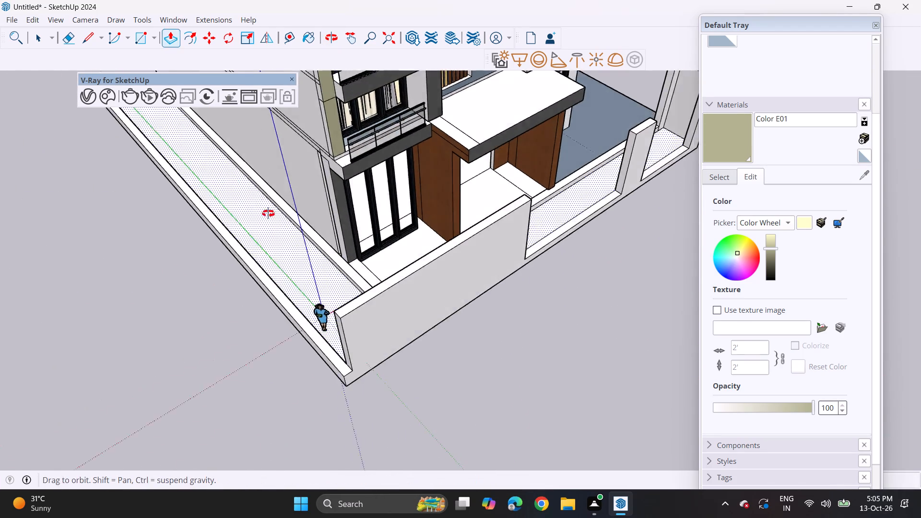
middle_drag(268, 213, 289, 237)
middle_drag(288, 235, 437, 289)
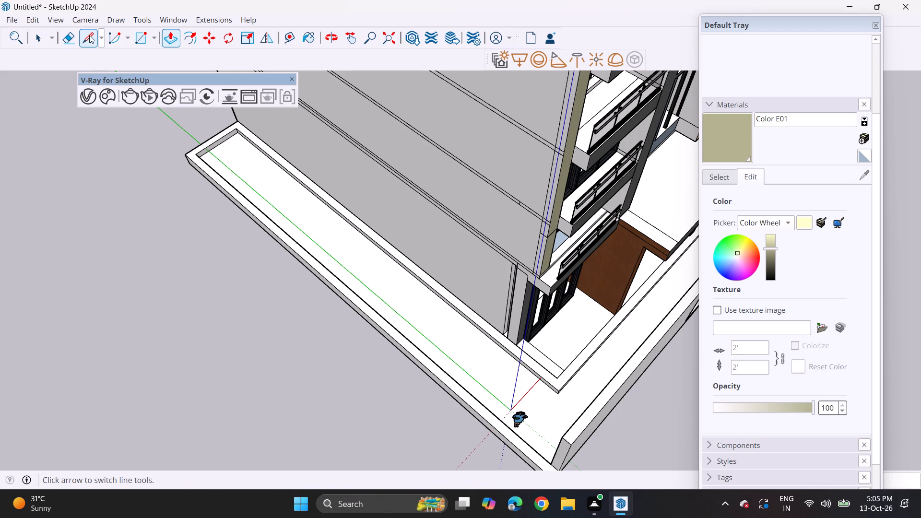
click(89, 35)
click(195, 151)
click(189, 158)
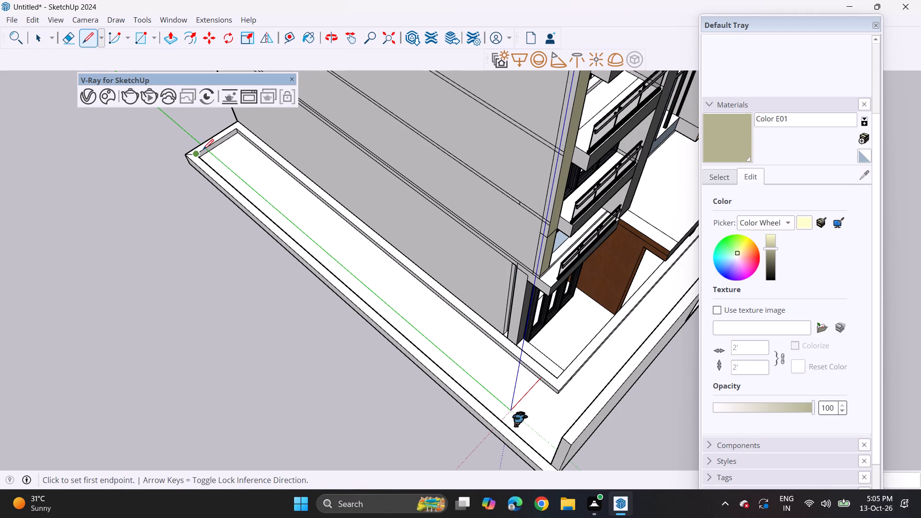
Push/Pull the long side border strip by the human figure up to the top of the front wall.
drag(167, 39, 171, 47)
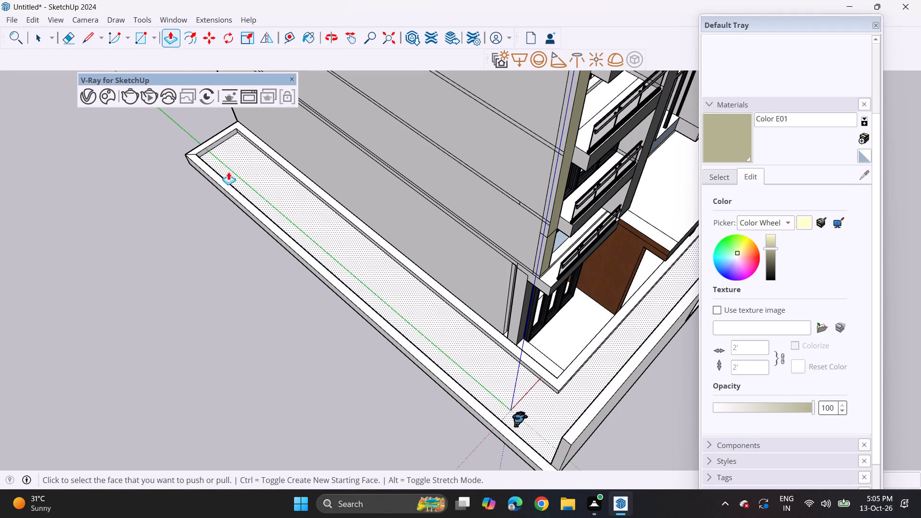
click(226, 189)
middle_drag(347, 309, 230, 136)
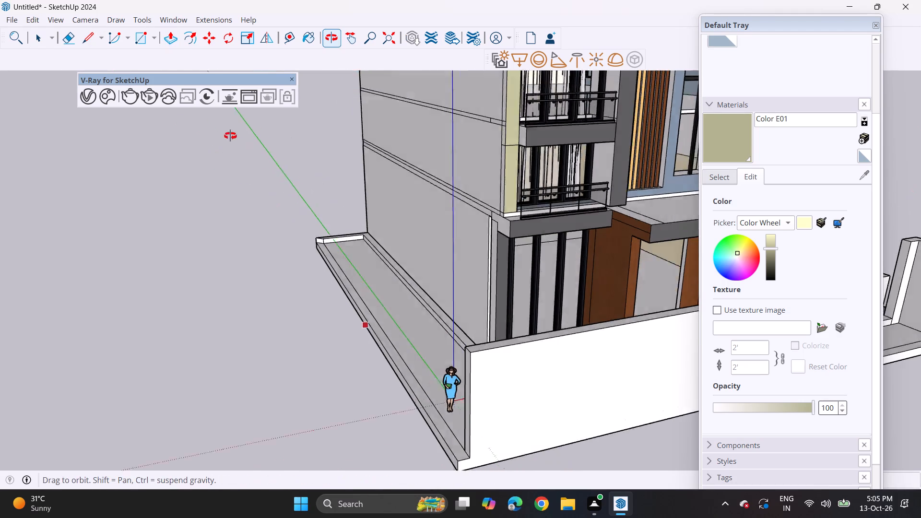
middle_drag(230, 136, 226, 125)
click(479, 335)
Extend the end face of the blue corner wall along the blue facade's side of the plinth to its rear corner.
middle_drag(541, 344, 392, 311)
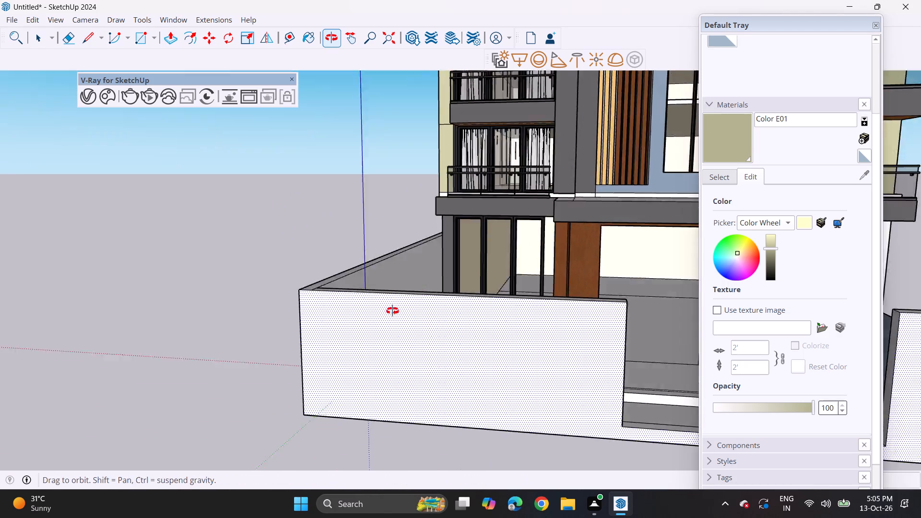
middle_drag(392, 311, 302, 267)
middle_drag(469, 266, 401, 291)
scroll(388, 282, down, 8)
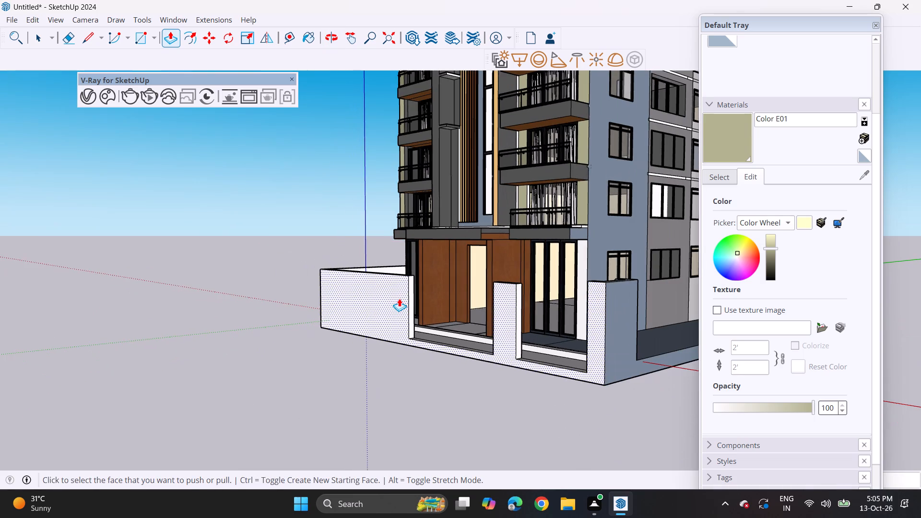
middle_drag(404, 289, 397, 333)
middle_drag(411, 343, 432, 366)
middle_drag(438, 362, 324, 309)
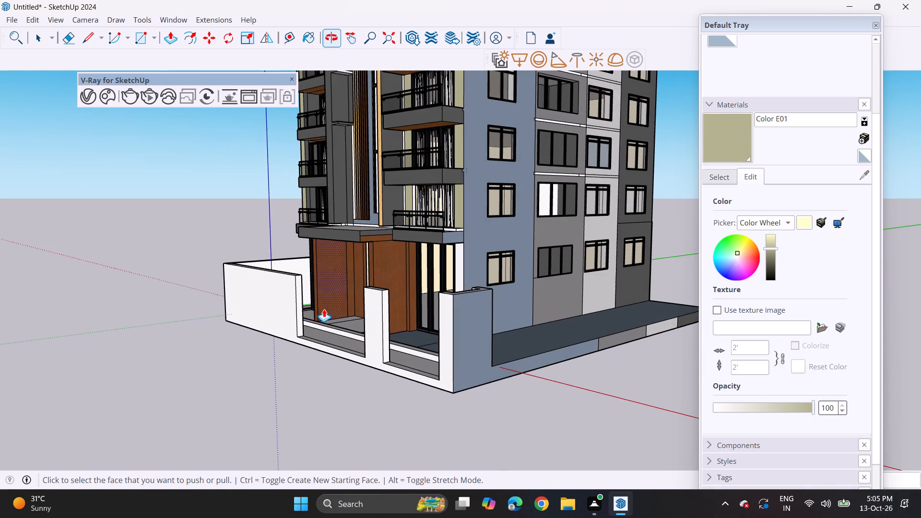
middle_drag(463, 353, 165, 403)
middle_drag(311, 333, 292, 332)
scroll(309, 333, up, 1)
click(287, 333)
click(290, 336)
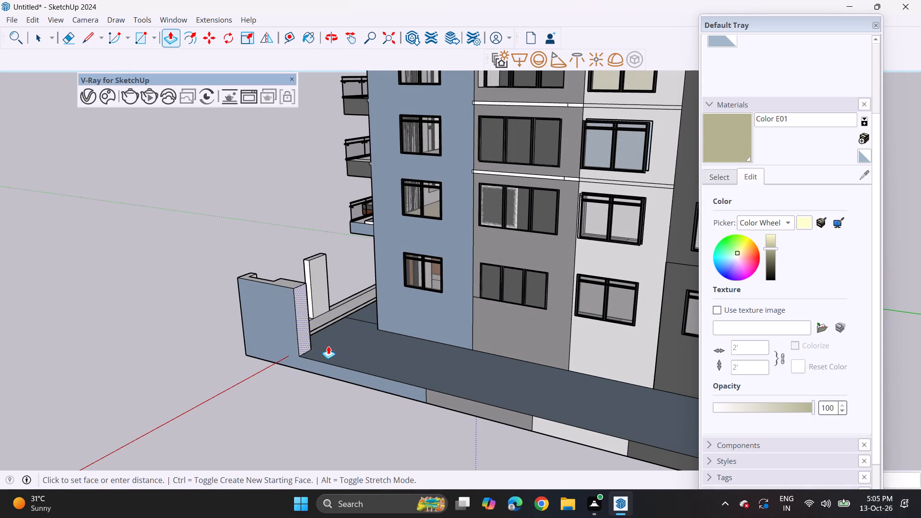
scroll(399, 358, down, 6)
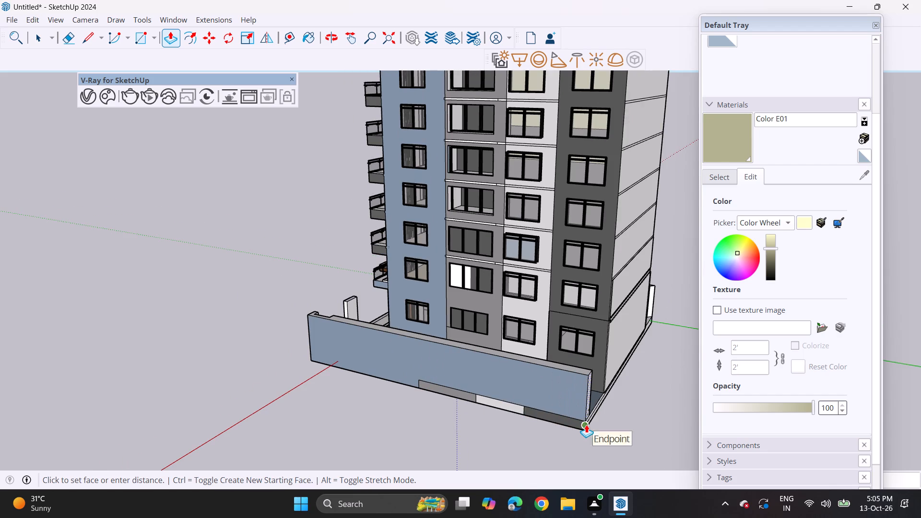
click(586, 424)
Examine the whole tower and its new boundary walls from the front, from ground level up to the roof.
middle_drag(342, 350, 610, 358)
middle_drag(485, 357, 639, 290)
scroll(467, 289, down, 1)
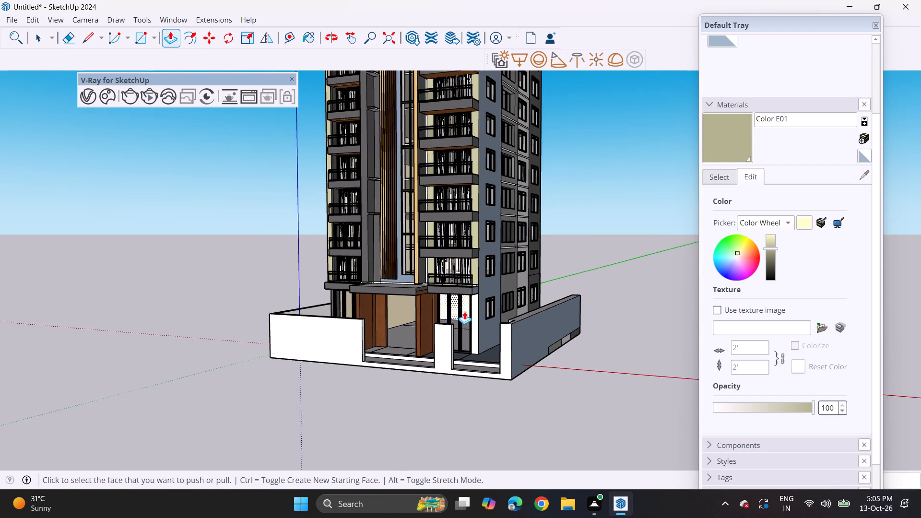
middle_drag(464, 311, 484, 406)
middle_drag(484, 405, 460, 321)
shift+middle_drag(456, 305, 457, 332)
middle_click(457, 332)
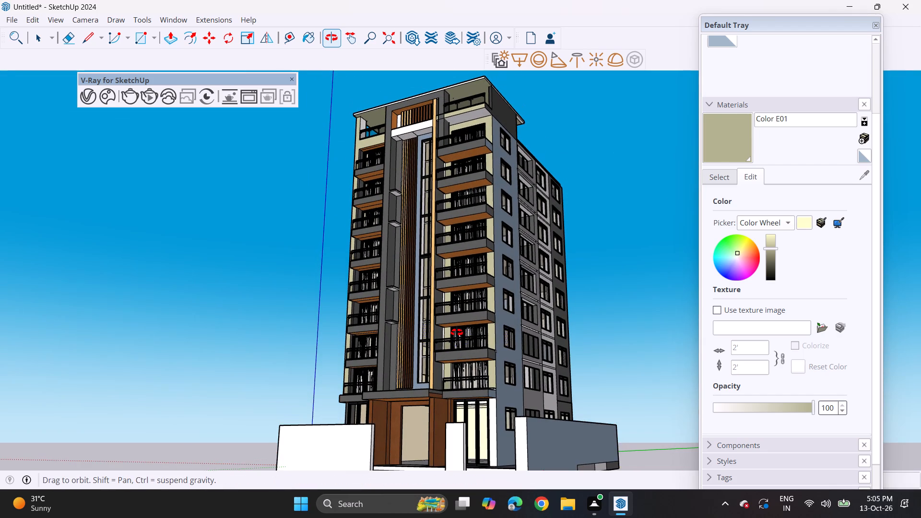
middle_click(456, 331)
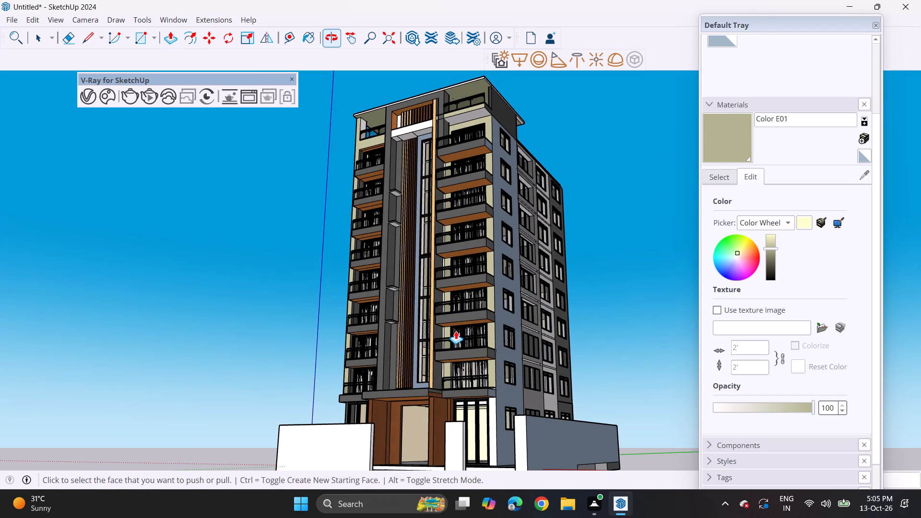
Draw two narrow full-height vertical rectangles side by side on the long front wall section, near its outer corner.
shift+middle_click(456, 331)
shift+middle_drag(451, 334, 440, 299)
middle_drag(439, 301, 425, 341)
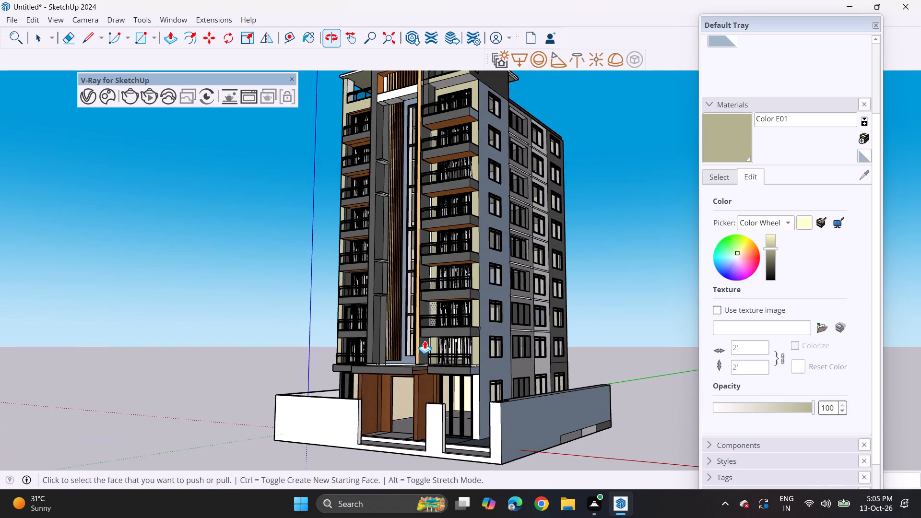
shift+middle_drag(425, 341, 415, 354)
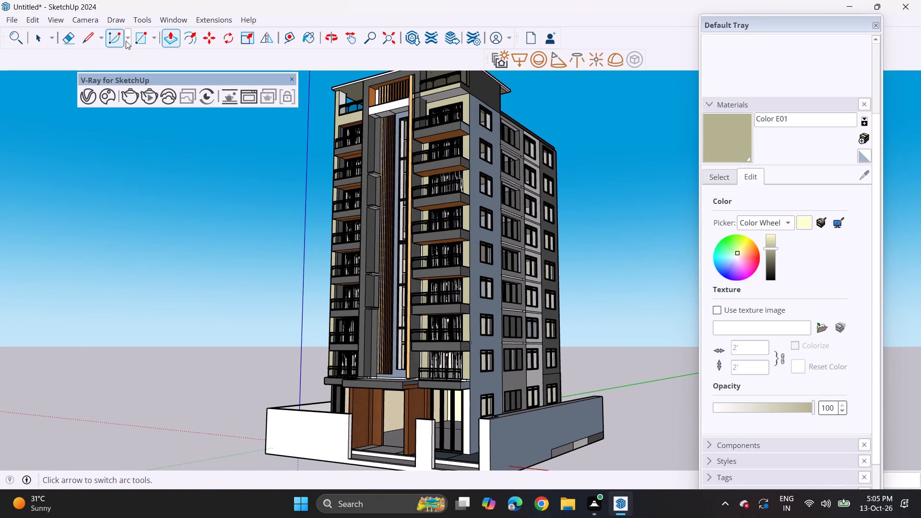
drag(135, 38, 147, 42)
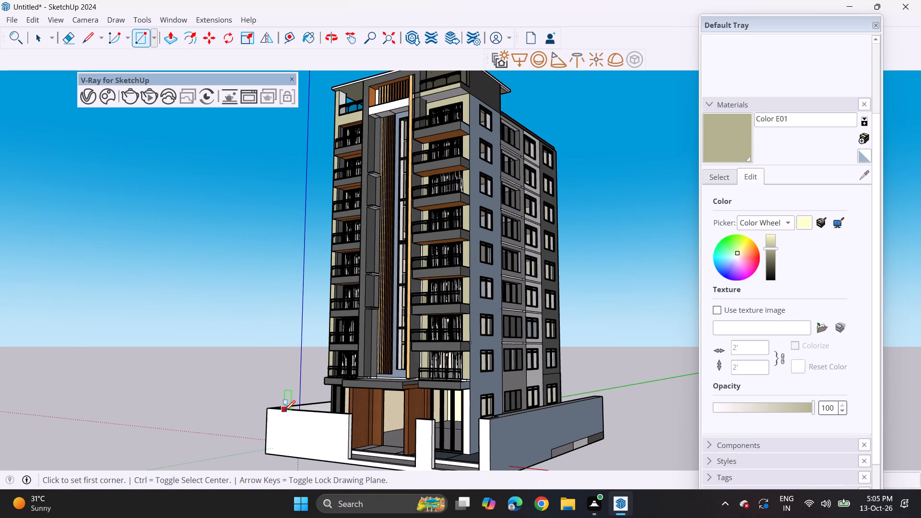
click(284, 411)
scroll(288, 456, up, 3)
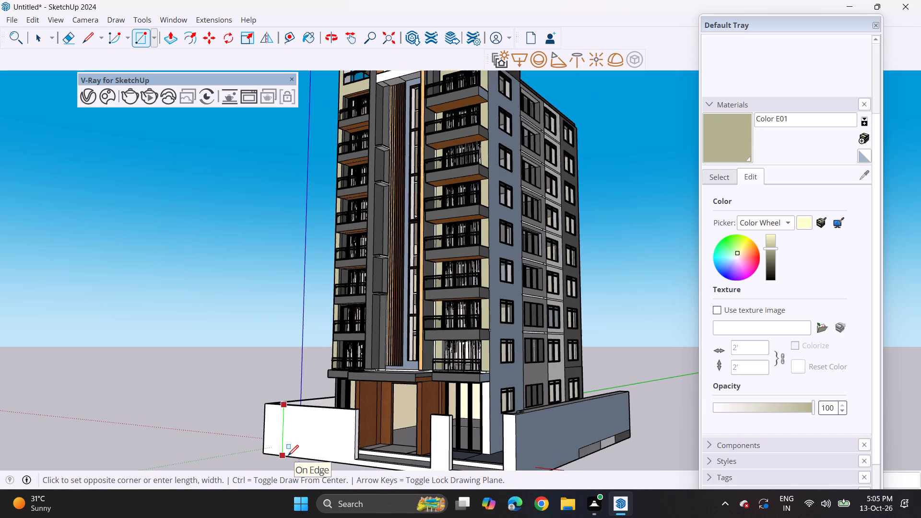
scroll(288, 456, up, 3)
click(286, 458)
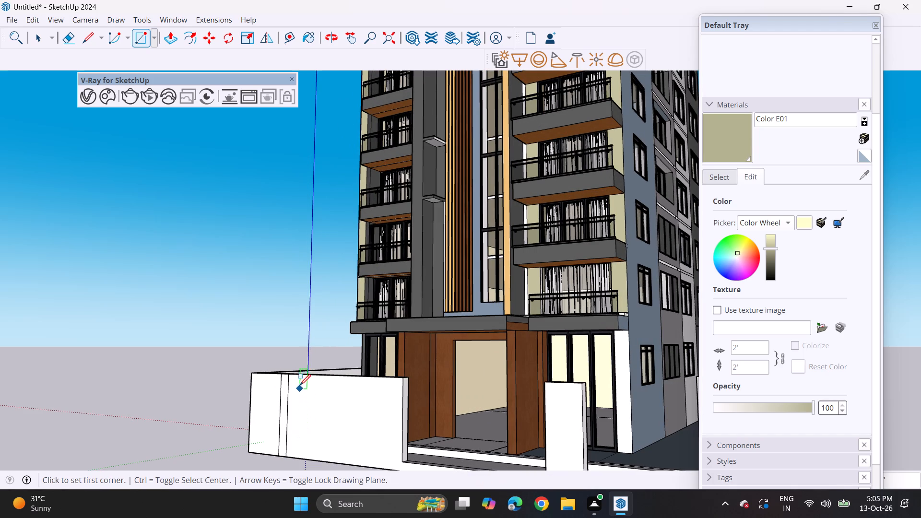
click(301, 377)
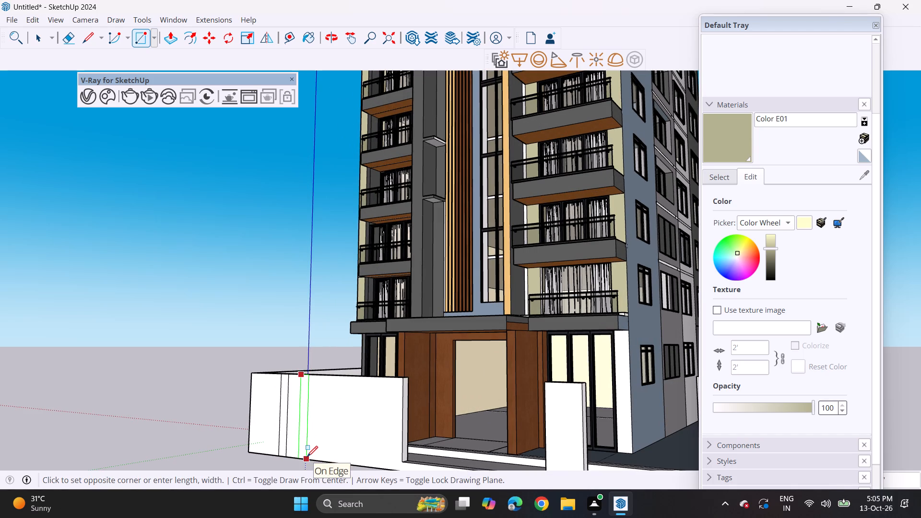
click(307, 457)
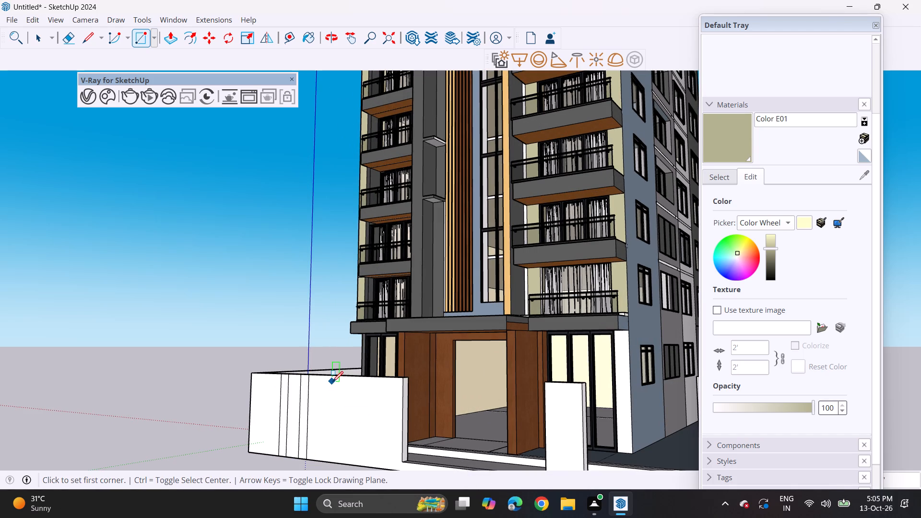
Draw a large square panel on the same front wall face, between the narrow strips and the entrance opening.
click(332, 382)
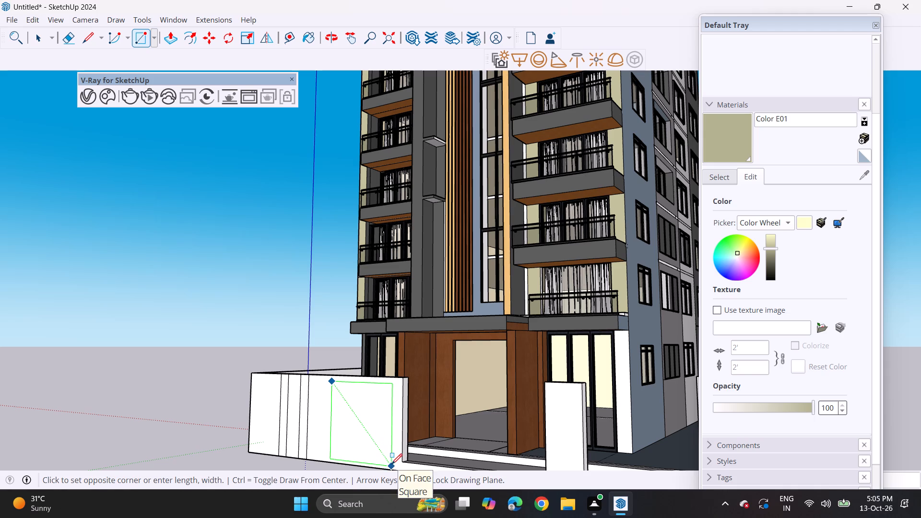
click(391, 464)
Paint the large square panel on the front wall with Color M07 from the Colors collection.
scroll(388, 447, down, 4)
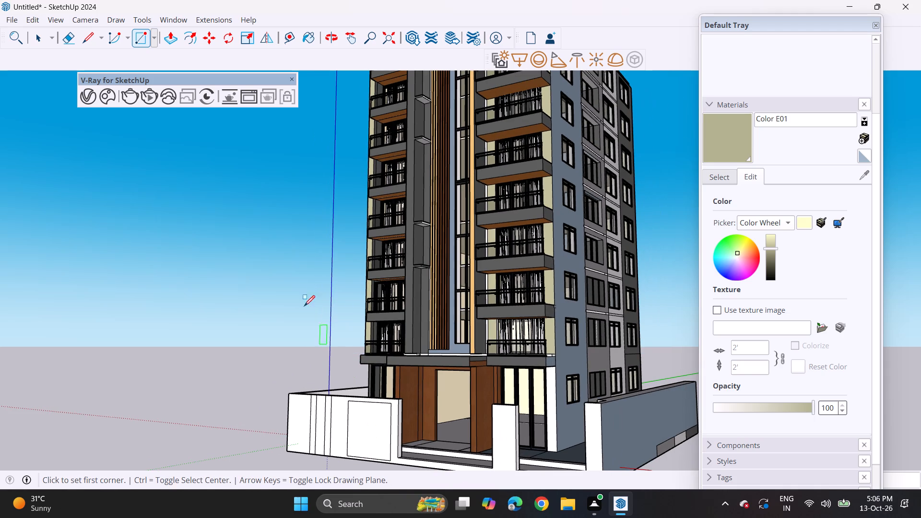
click(721, 173)
click(788, 187)
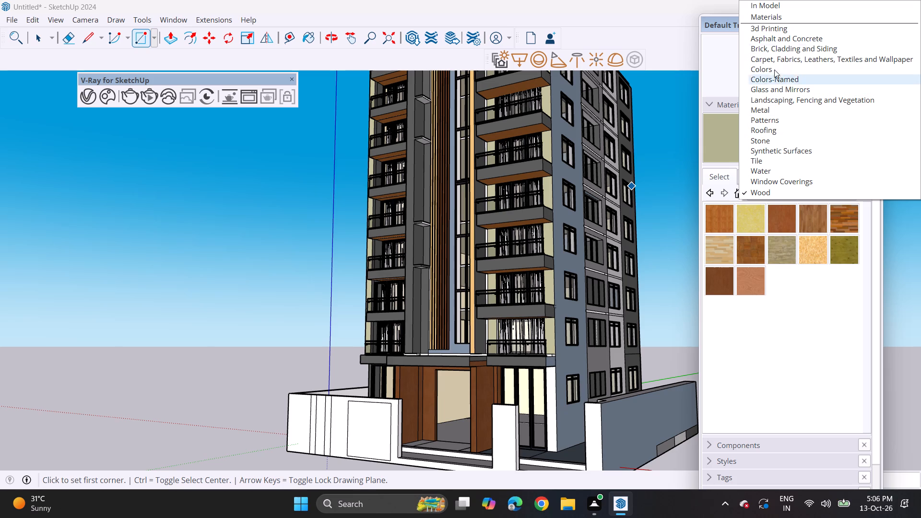
drag(772, 59, 774, 69)
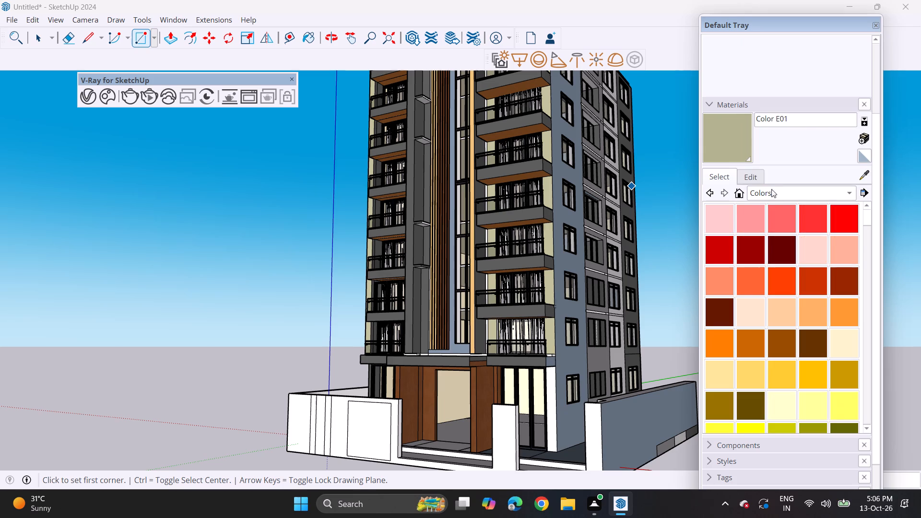
scroll(753, 301, down, 19)
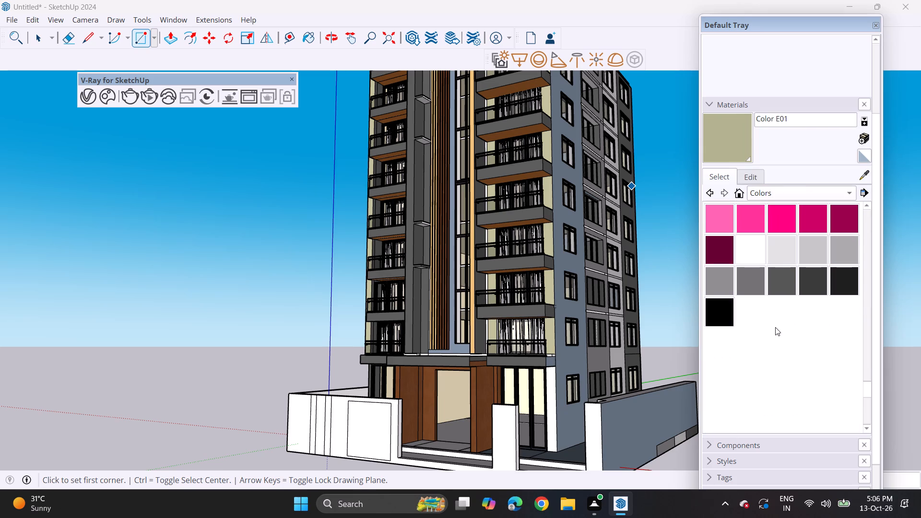
click(782, 284)
click(809, 276)
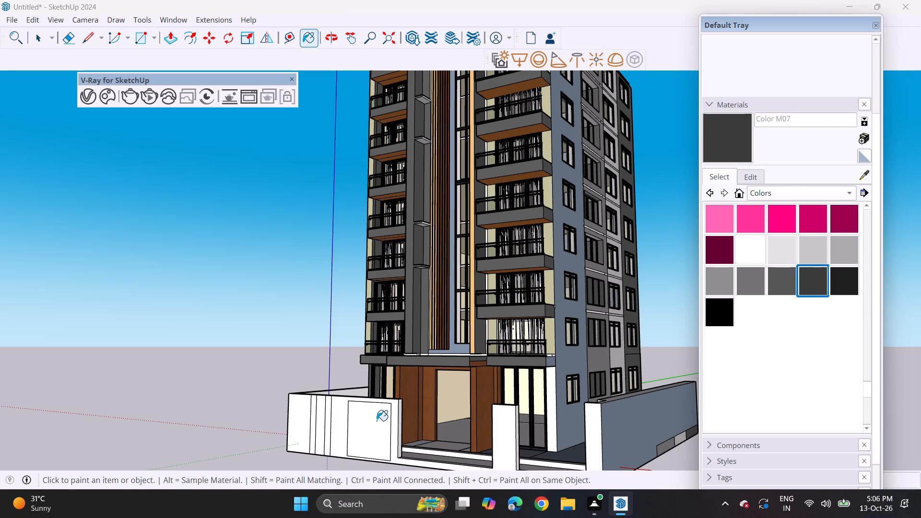
click(377, 421)
Paint the two narrow vertical strips on the front wall with Color M05.
click(750, 282)
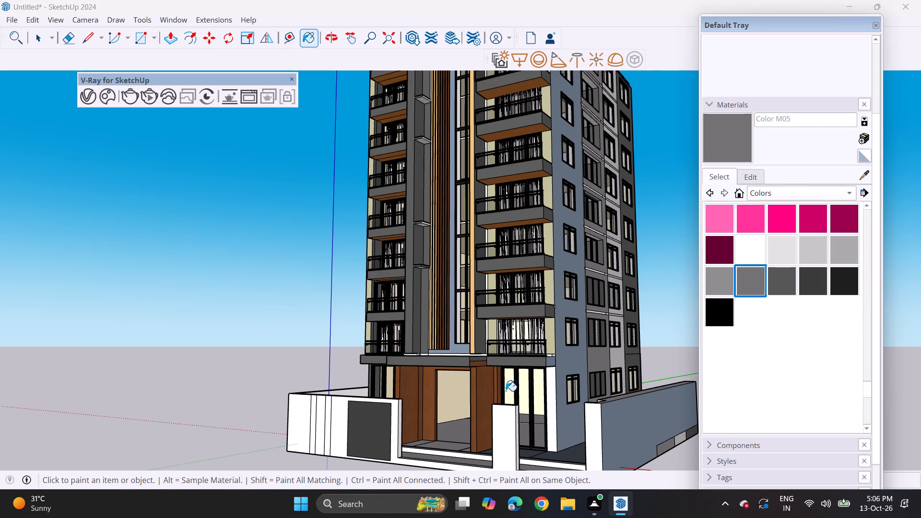
scroll(506, 391, up, 2)
click(289, 431)
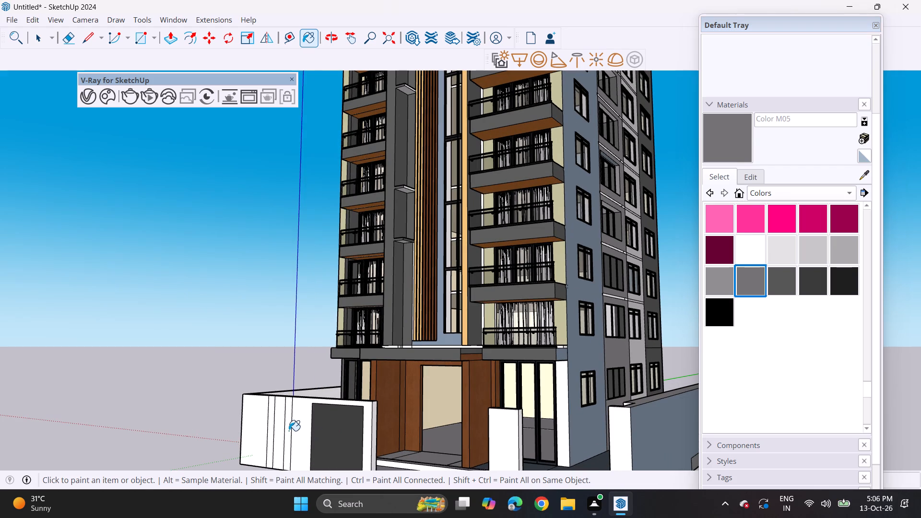
click(273, 421)
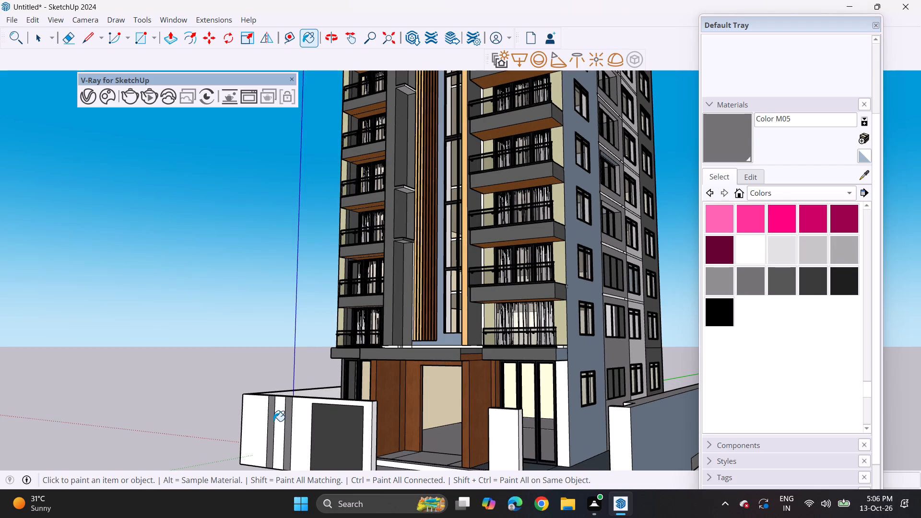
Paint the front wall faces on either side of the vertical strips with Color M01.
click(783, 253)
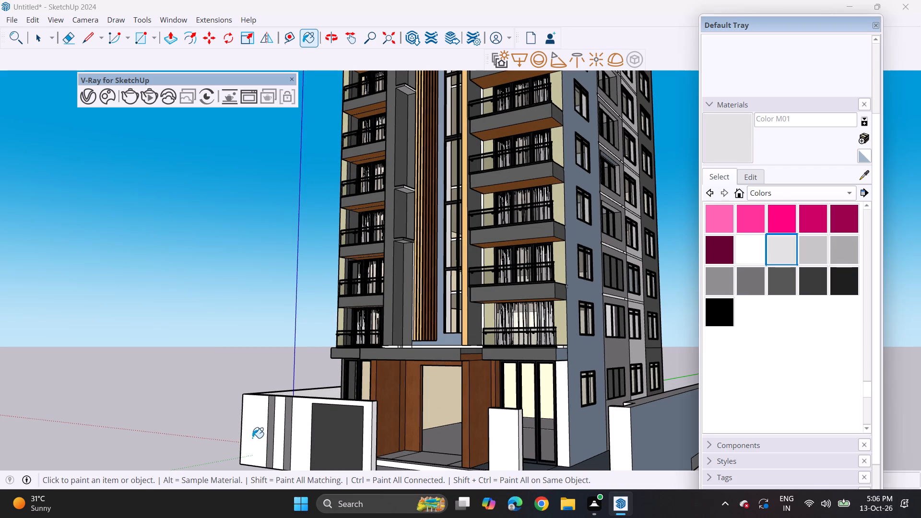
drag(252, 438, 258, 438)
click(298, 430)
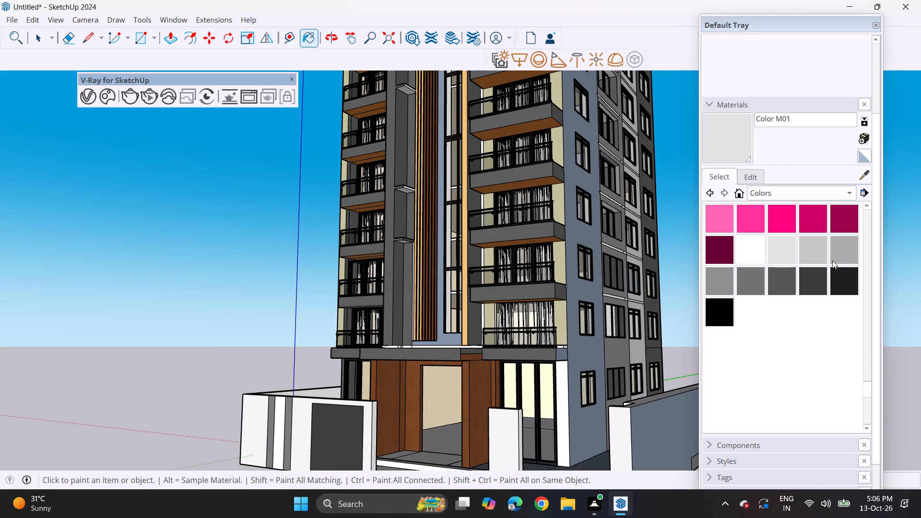
Paint the front wall faces outside the strips, the middle pier, the corner wall's end and its blue long side with Color M02.
click(817, 255)
click(253, 423)
drag(294, 420, 300, 420)
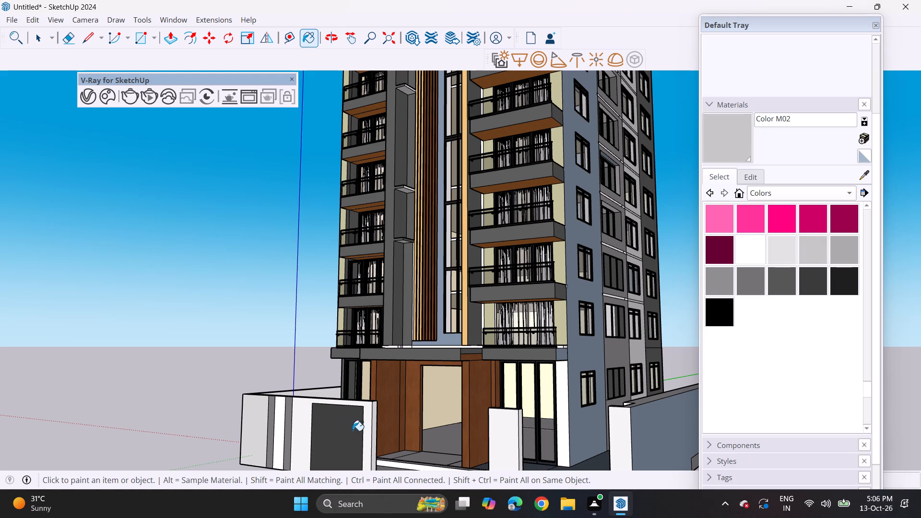
click(514, 430)
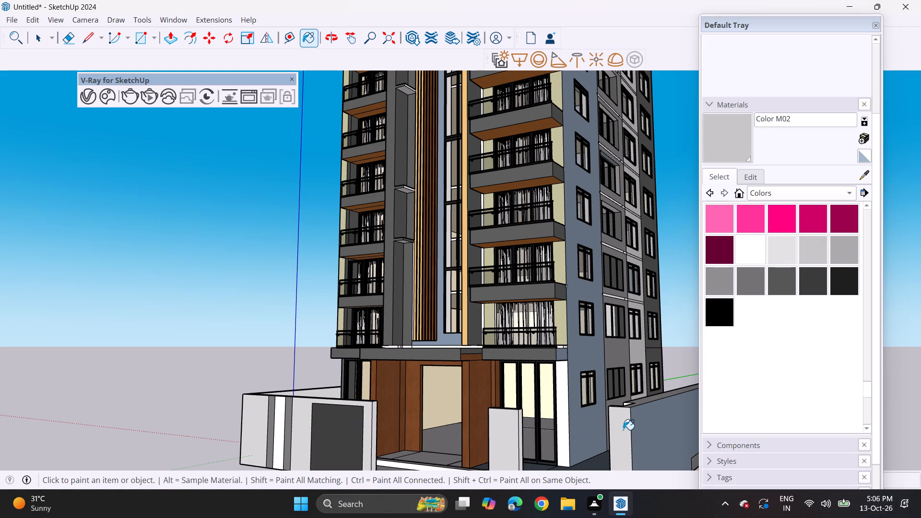
click(623, 430)
click(640, 430)
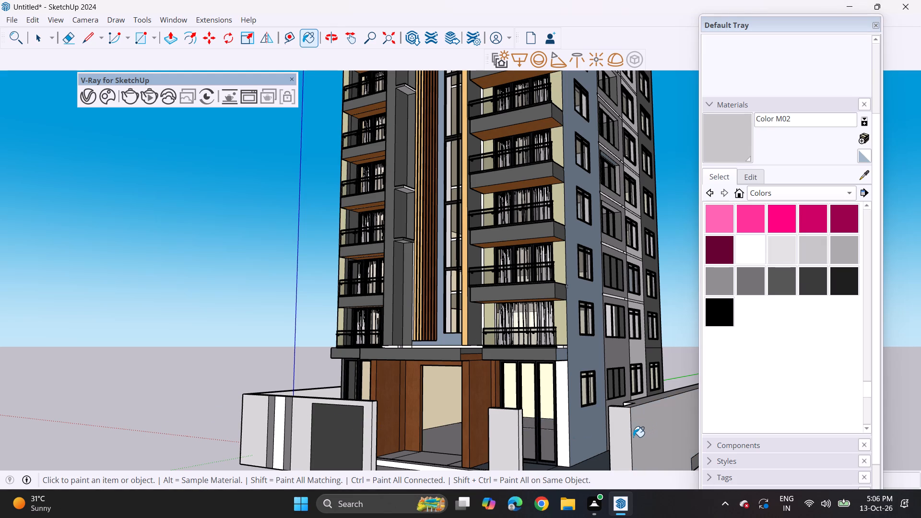
Push/Pull the side faces of the front wall's middle pier to shift it along the wall toward the dark panel.
scroll(633, 433, down, 5)
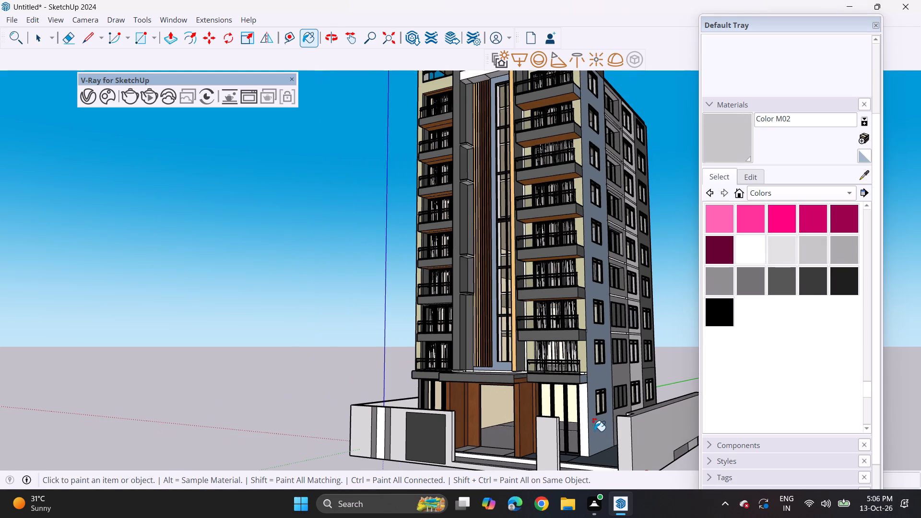
shift+middle_drag(594, 431, 515, 356)
middle_drag(501, 361, 526, 417)
scroll(498, 407, up, 6)
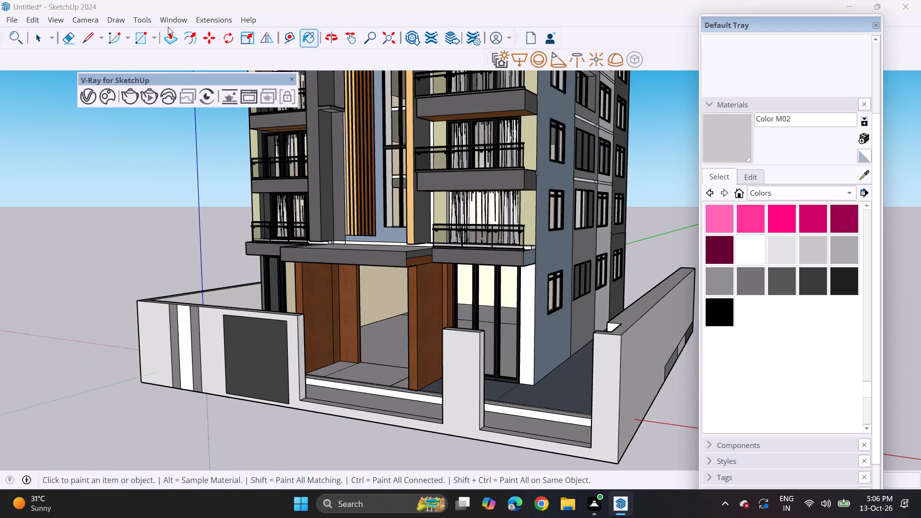
click(168, 27)
click(172, 35)
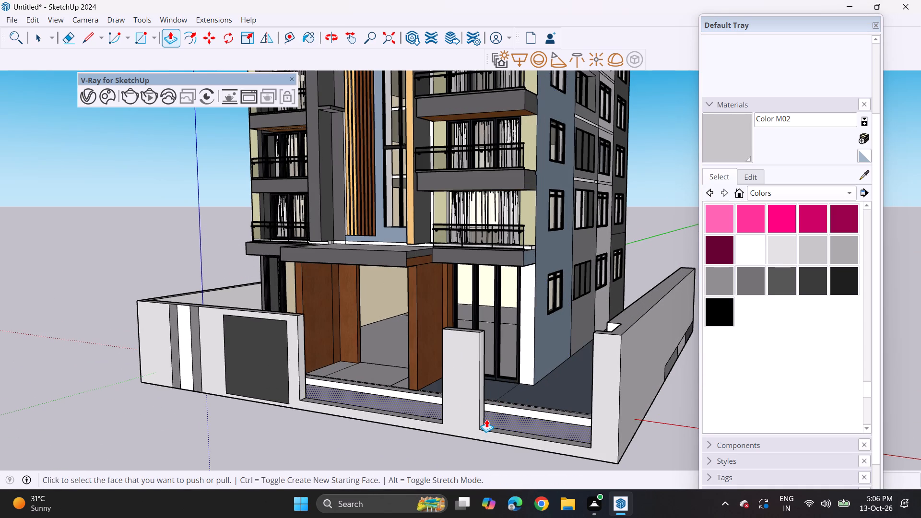
click(484, 420)
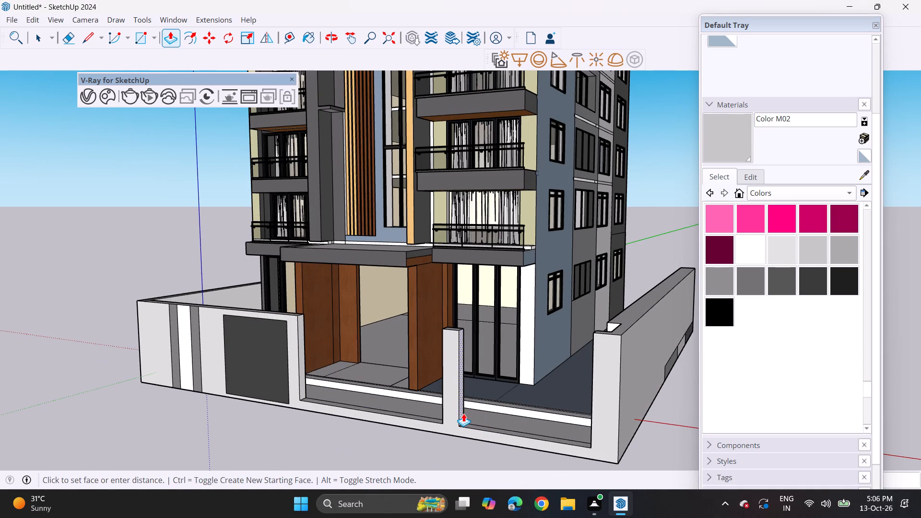
click(463, 413)
middle_drag(378, 406, 599, 419)
scroll(627, 399, up, 3)
click(632, 390)
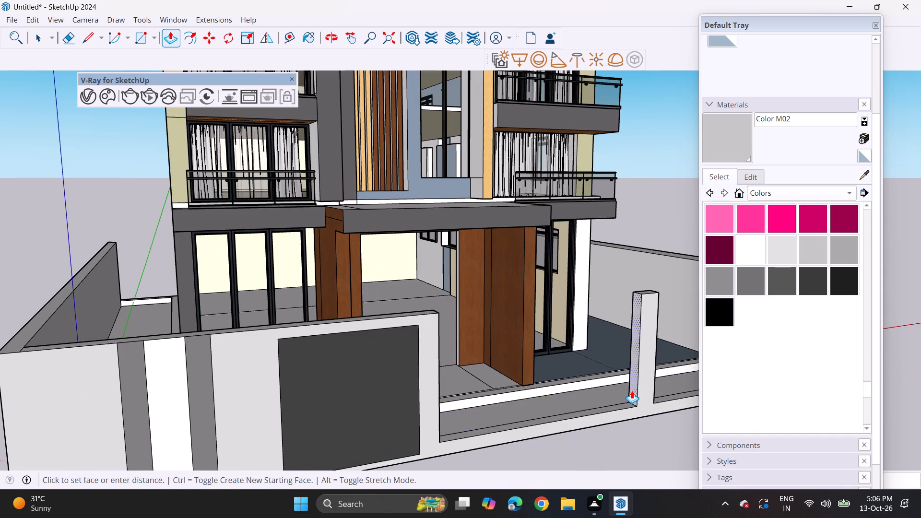
click(601, 405)
middle_drag(672, 379, 393, 379)
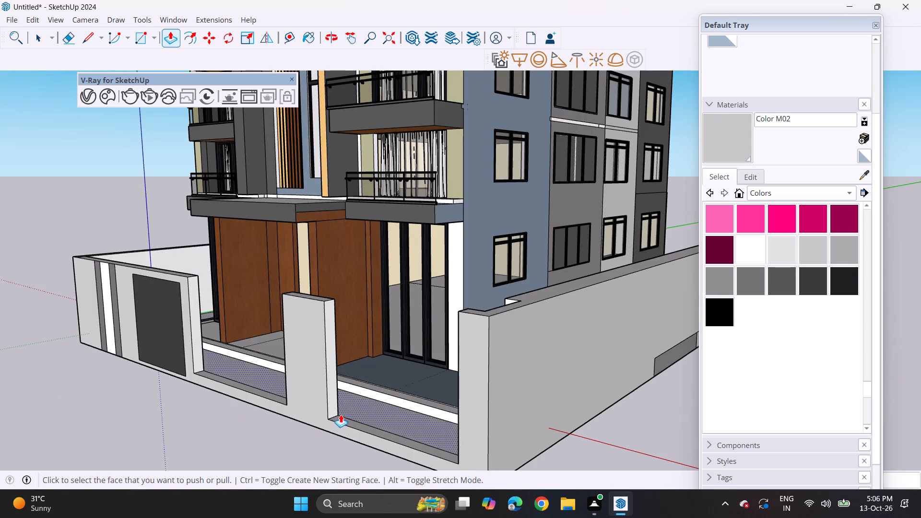
click(338, 410)
click(324, 397)
Import the Component gate model from Downloads and place it against the base of the front wall's middle pier, beside the corner opening.
middle_drag(320, 405, 405, 356)
scroll(398, 343, down, 3)
click(15, 20)
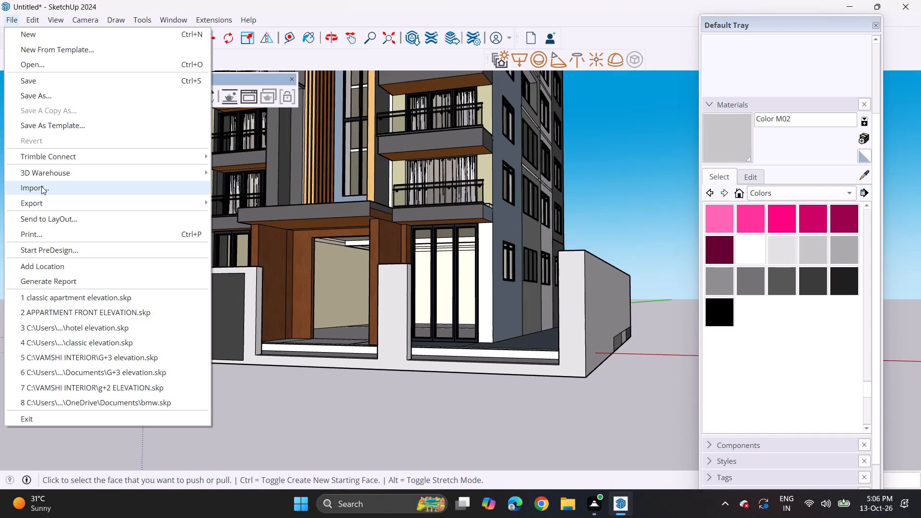
click(41, 186)
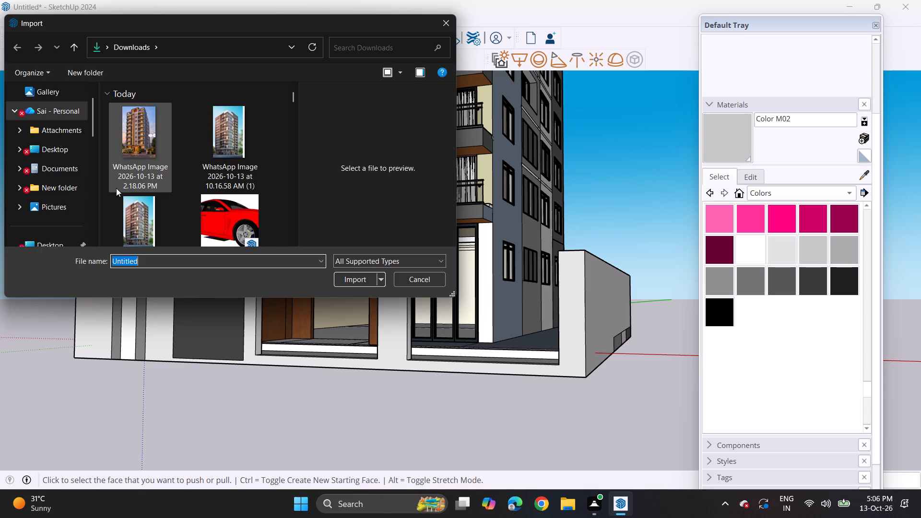
scroll(236, 183, down, 1)
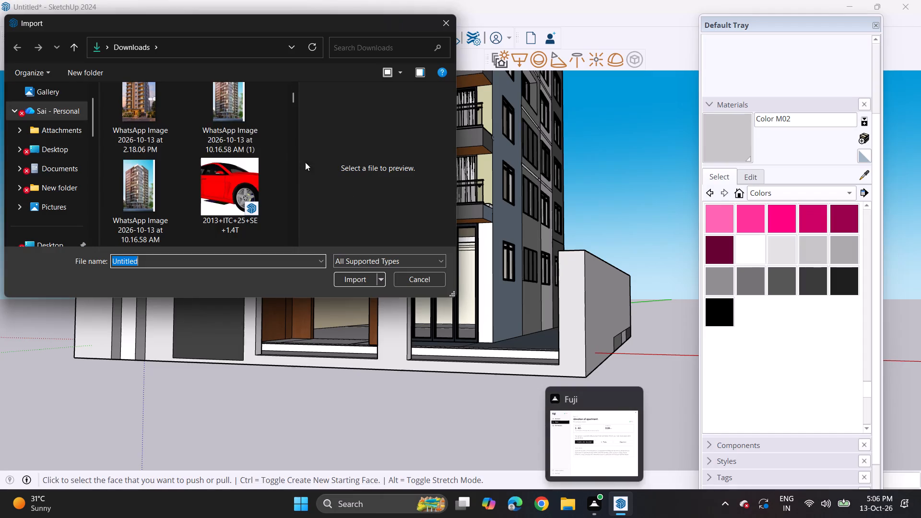
scroll(195, 164, down, 15)
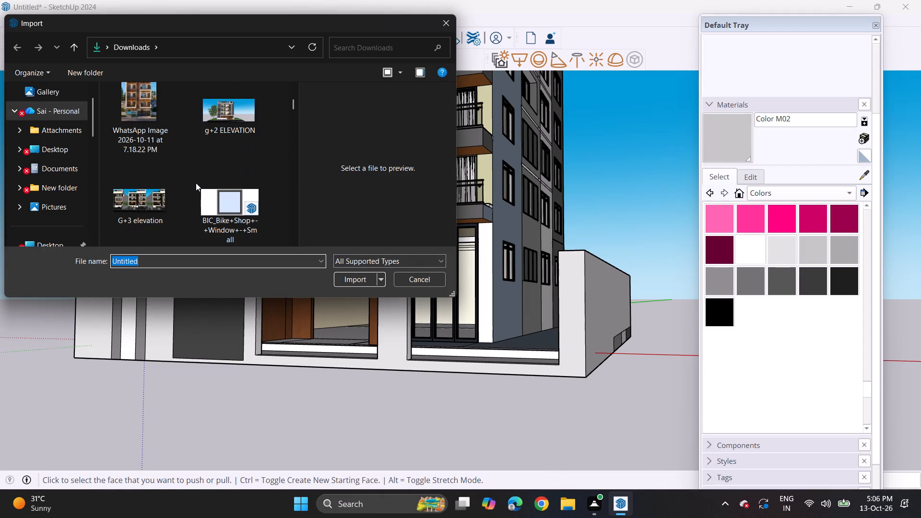
scroll(196, 183, down, 5)
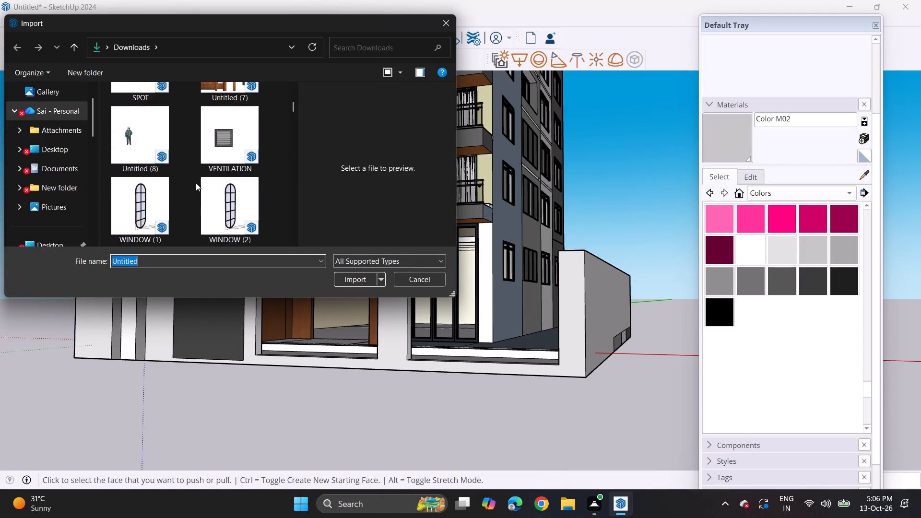
scroll(196, 183, down, 7)
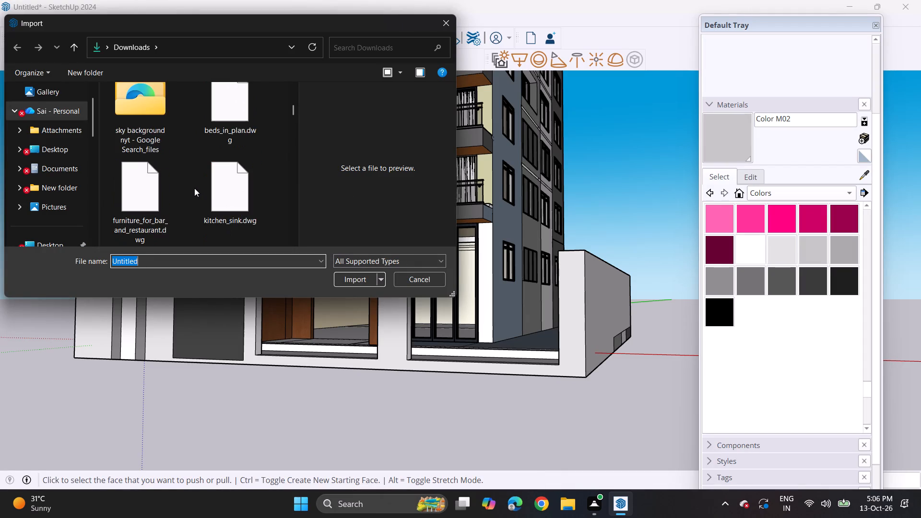
scroll(194, 188, down, 10)
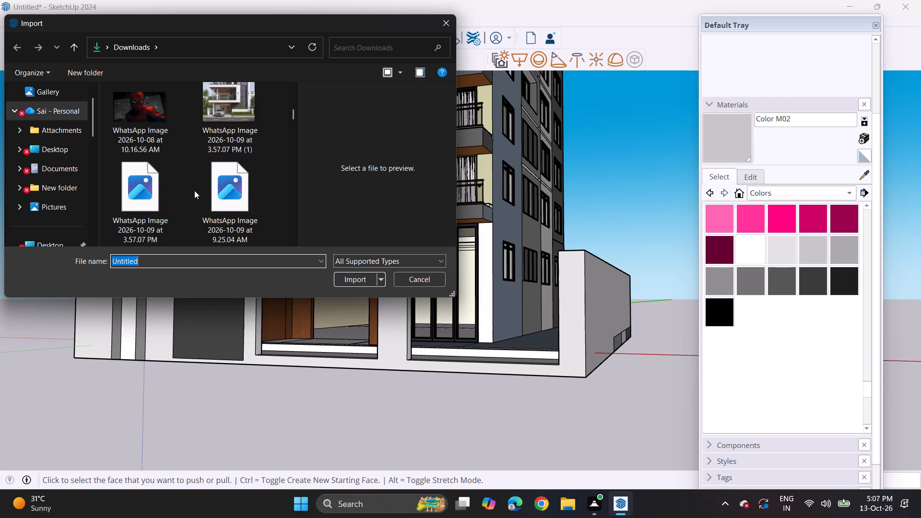
scroll(194, 190, down, 5)
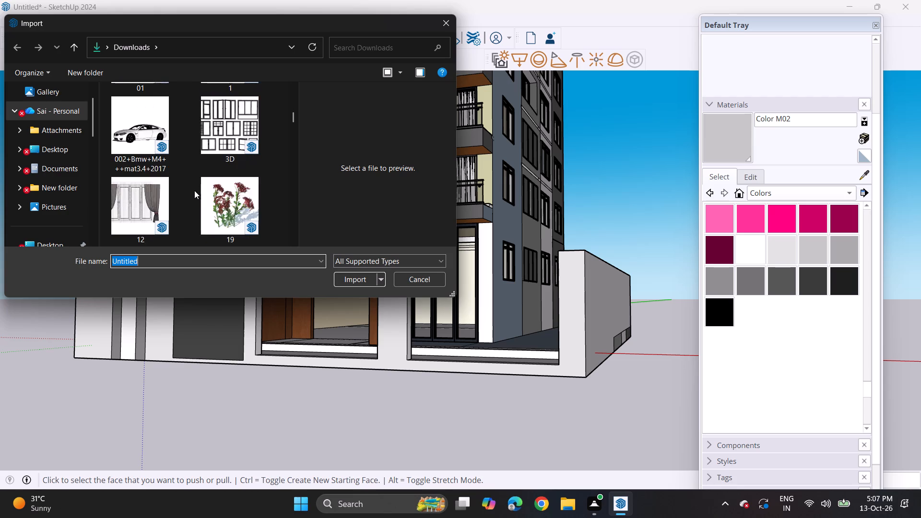
scroll(194, 190, down, 6)
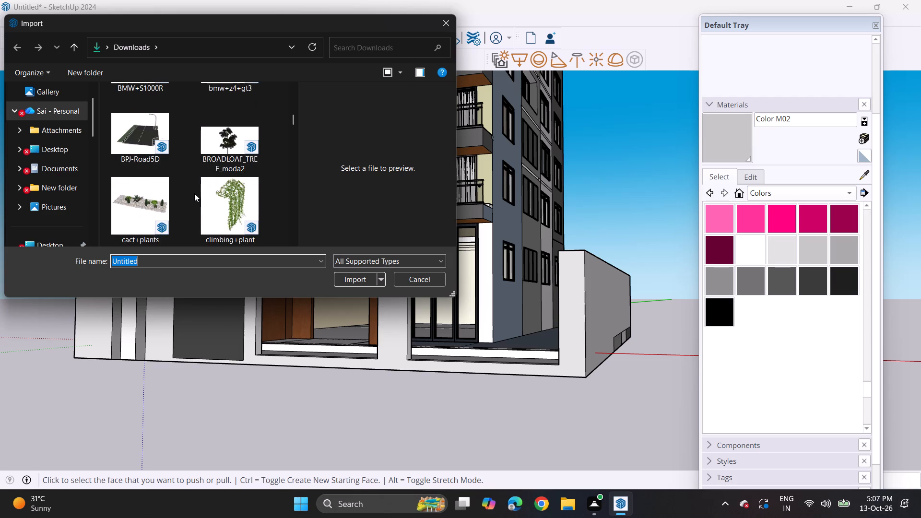
scroll(194, 193, down, 5)
scroll(195, 190, up, 2)
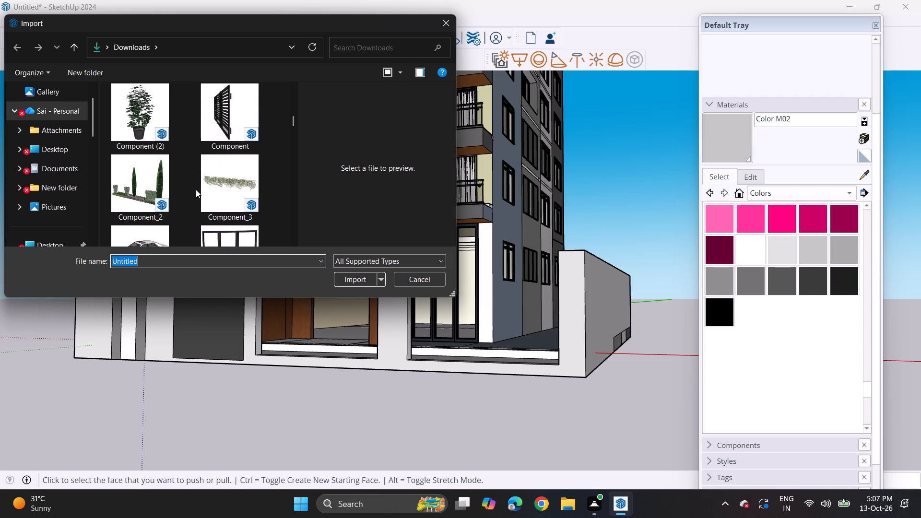
click(222, 132)
click(366, 280)
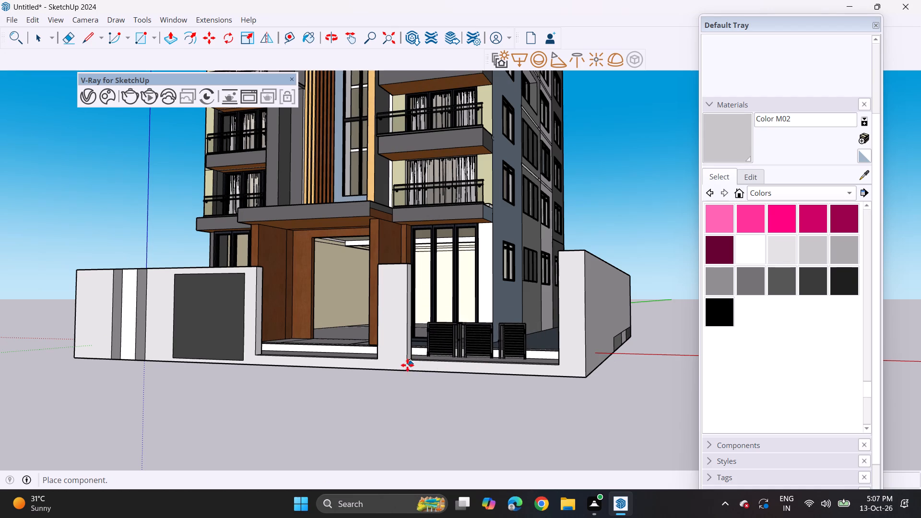
click(392, 365)
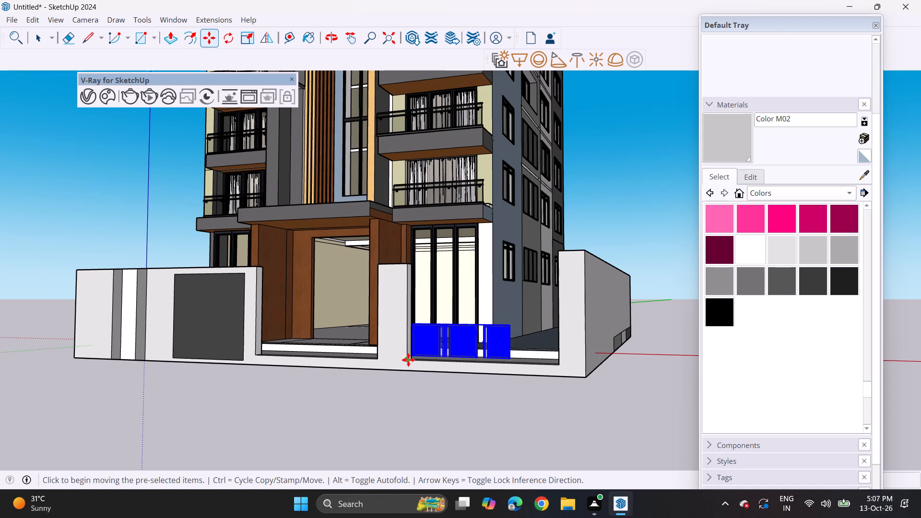
click(415, 356)
click(411, 362)
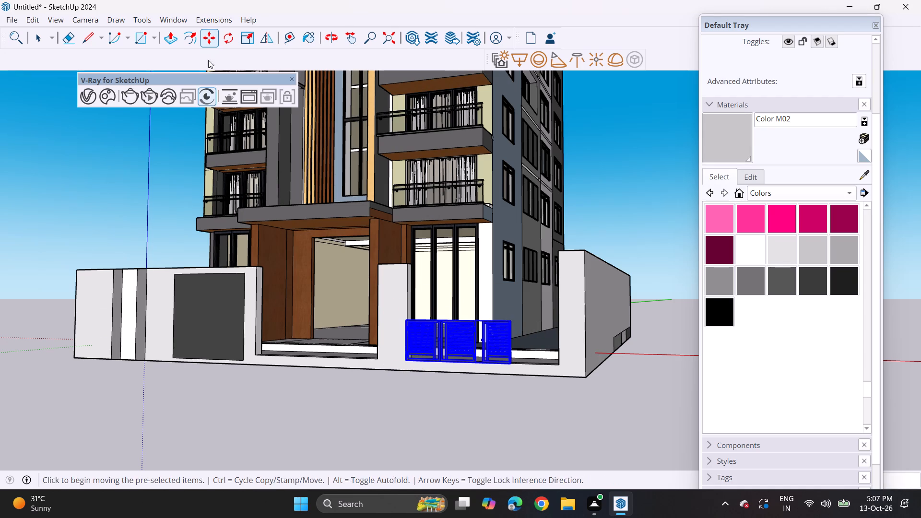
Scale the gate up uniformly to span the opening between the middle pier and corner wall, and stretch it taller.
click(249, 35)
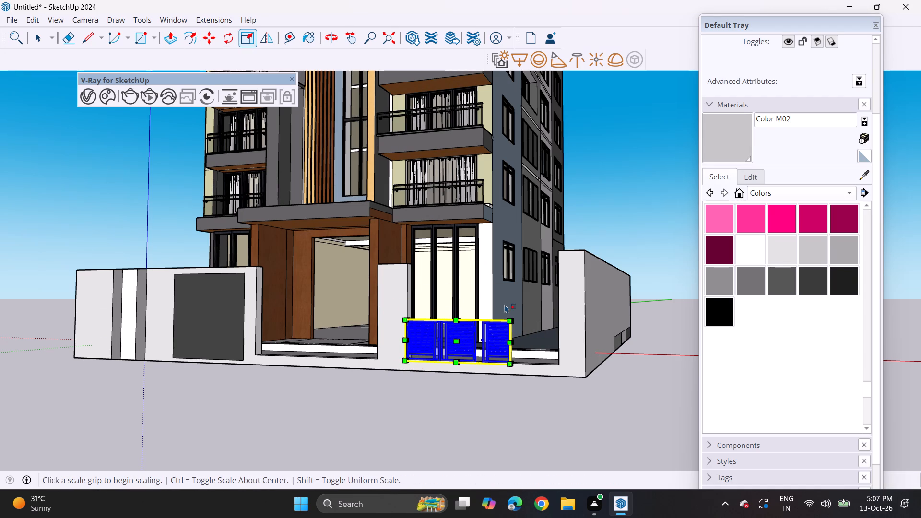
click(511, 319)
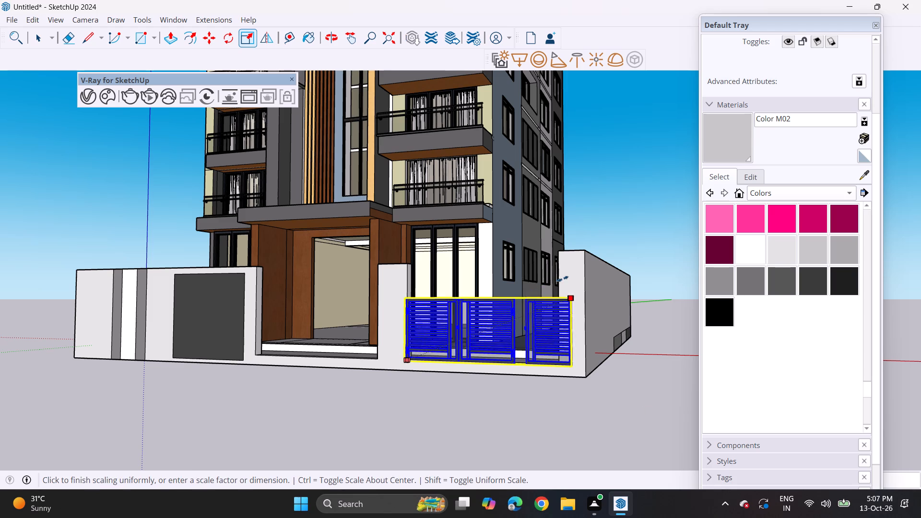
click(548, 286)
middle_drag(535, 313, 488, 436)
scroll(458, 433, up, 6)
click(411, 399)
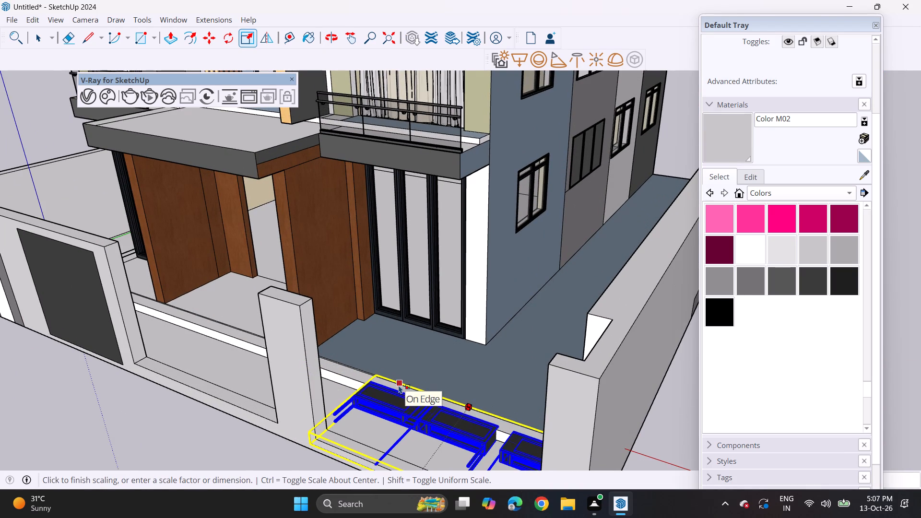
key(Escape)
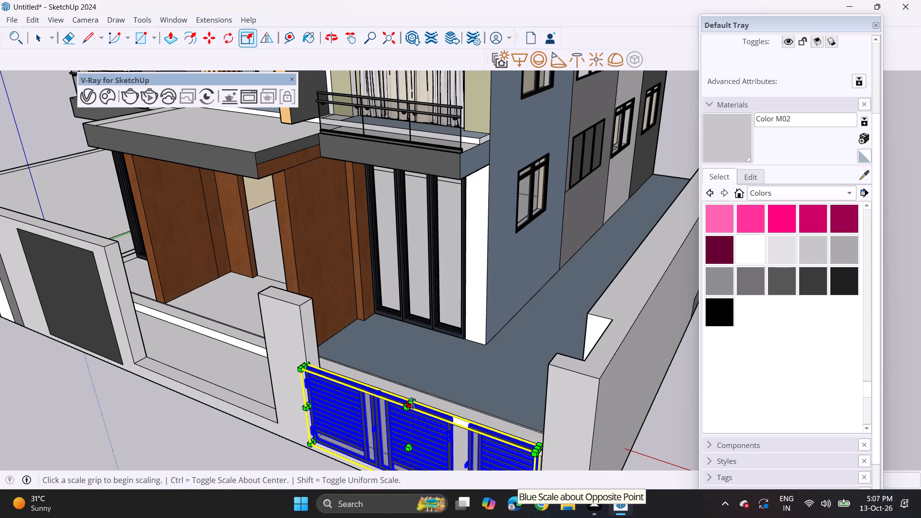
click(413, 403)
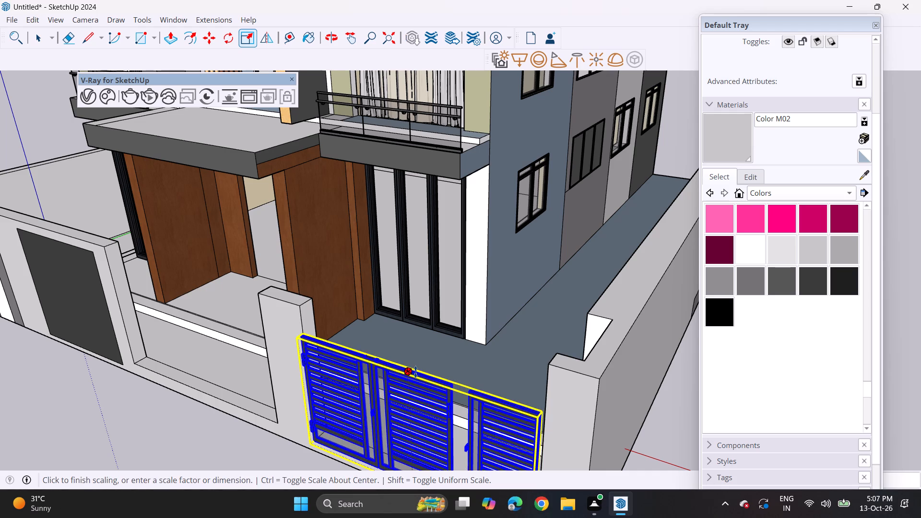
click(415, 372)
Adjust the gate's width to meet the corner wall and move it onto the opening's bottom corner at the middle pier.
scroll(461, 420, down, 2)
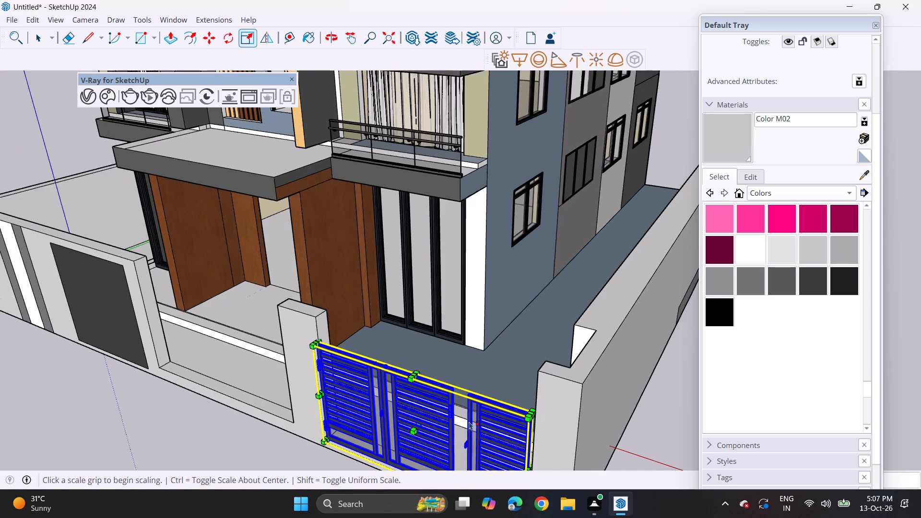
middle_drag(466, 410, 466, 289)
scroll(512, 315, up, 4)
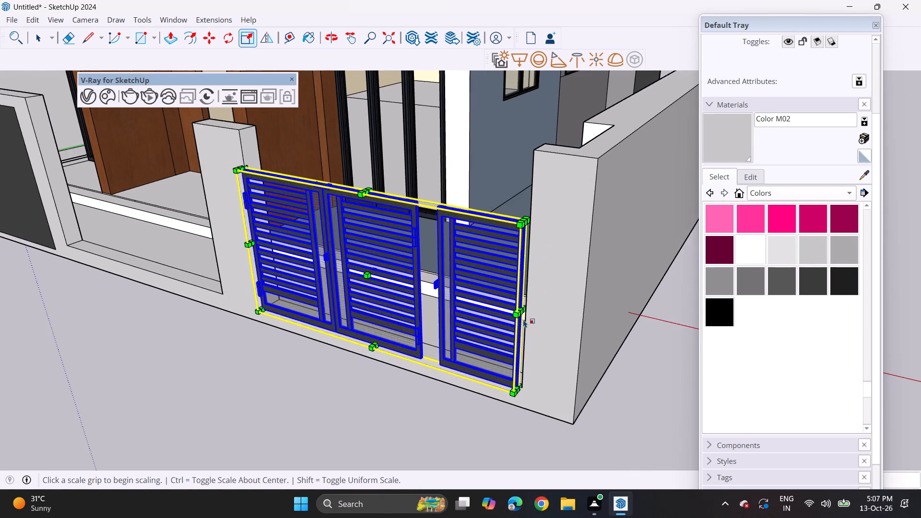
scroll(523, 319, up, 3)
click(521, 310)
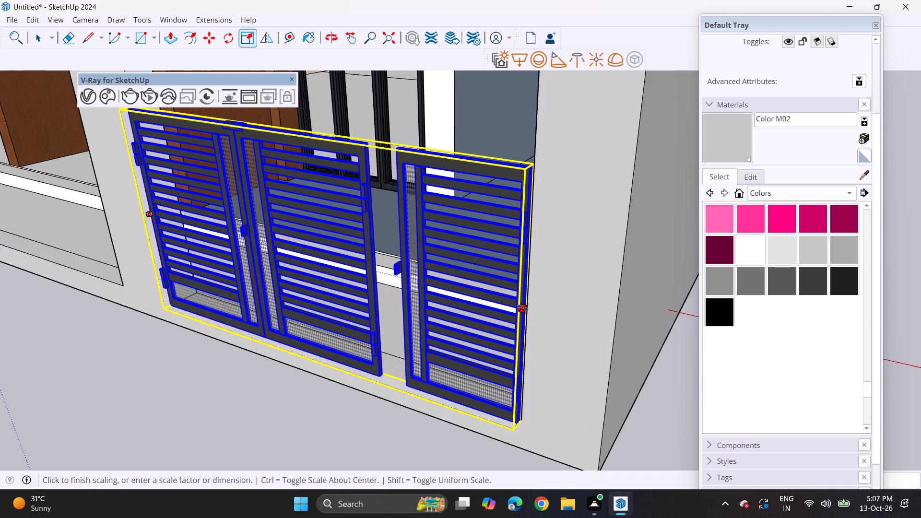
click(522, 307)
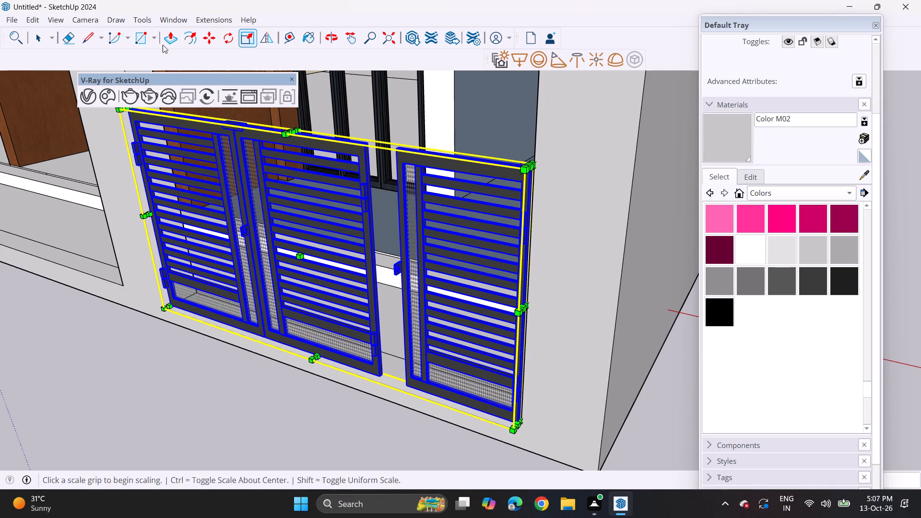
click(202, 39)
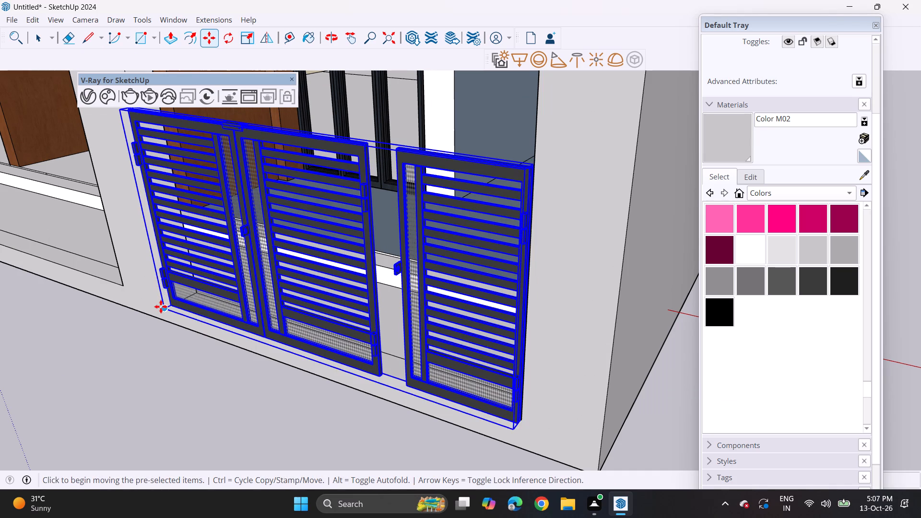
click(161, 306)
click(171, 299)
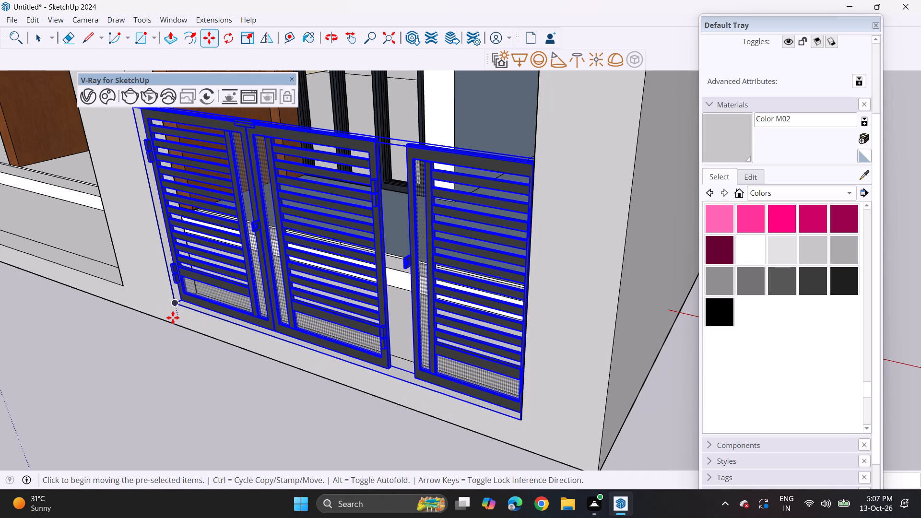
key(space)
click(319, 394)
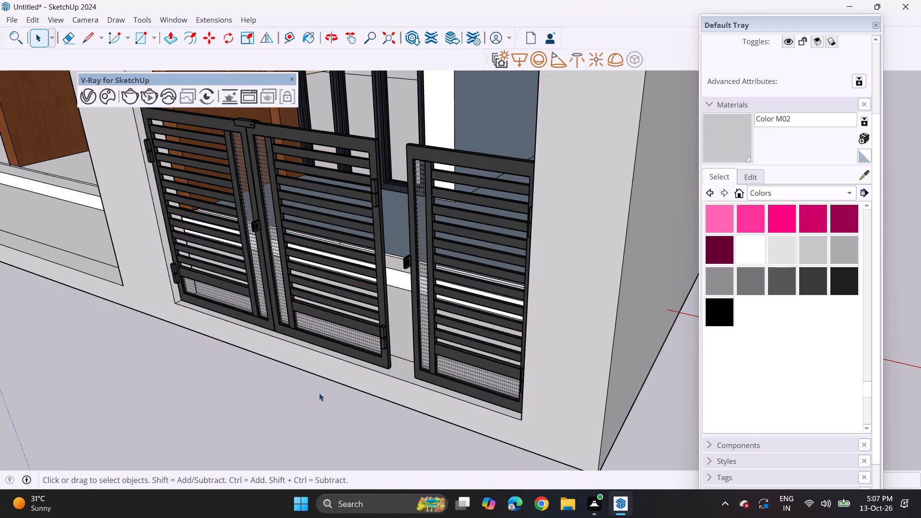
Draw lines along the front wall's base from the dark panel's bottom corners out to both ends of the wall.
middle_drag(316, 374, 364, 248)
scroll(365, 265, down, 8)
middle_drag(375, 217, 429, 362)
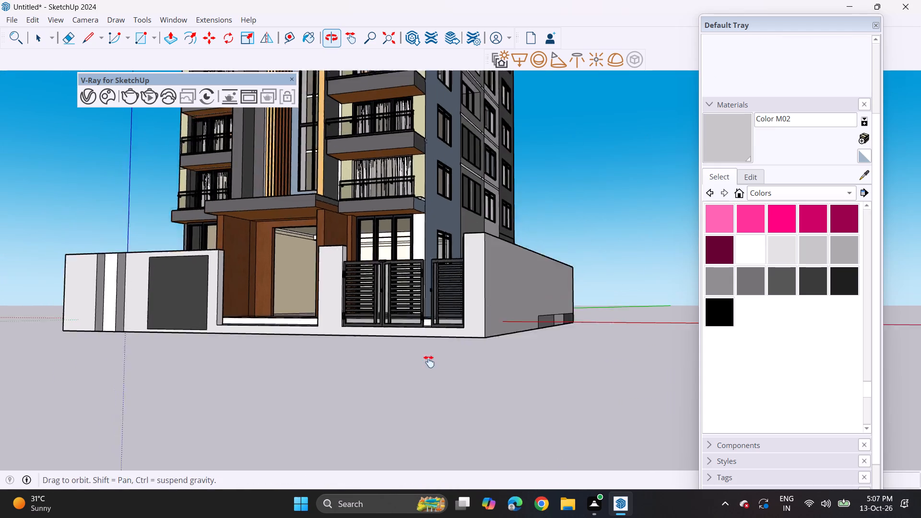
middle_drag(429, 362, 430, 365)
shift+middle_drag(446, 373, 507, 436)
middle_drag(500, 432, 462, 429)
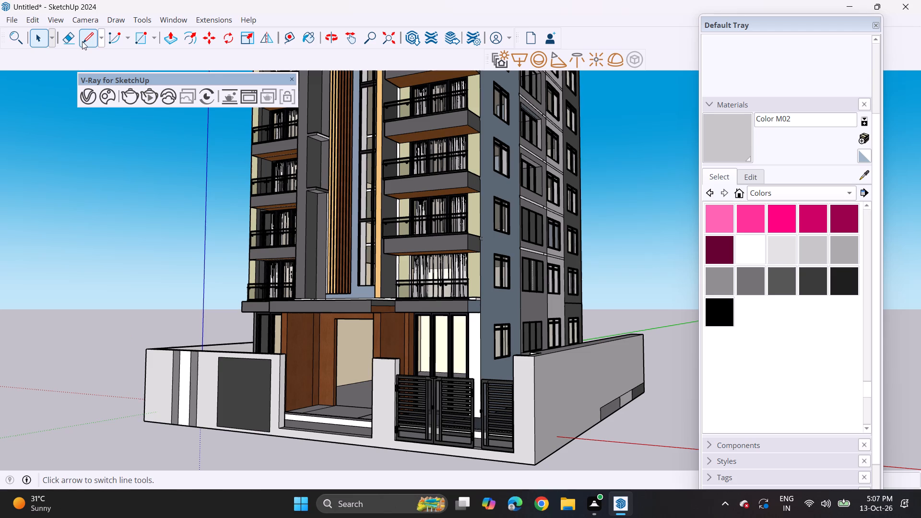
drag(82, 41, 88, 47)
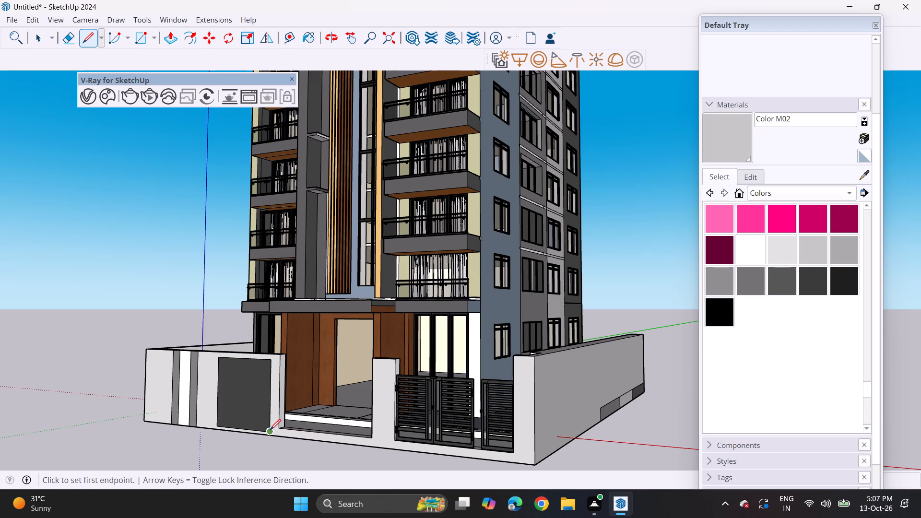
click(270, 430)
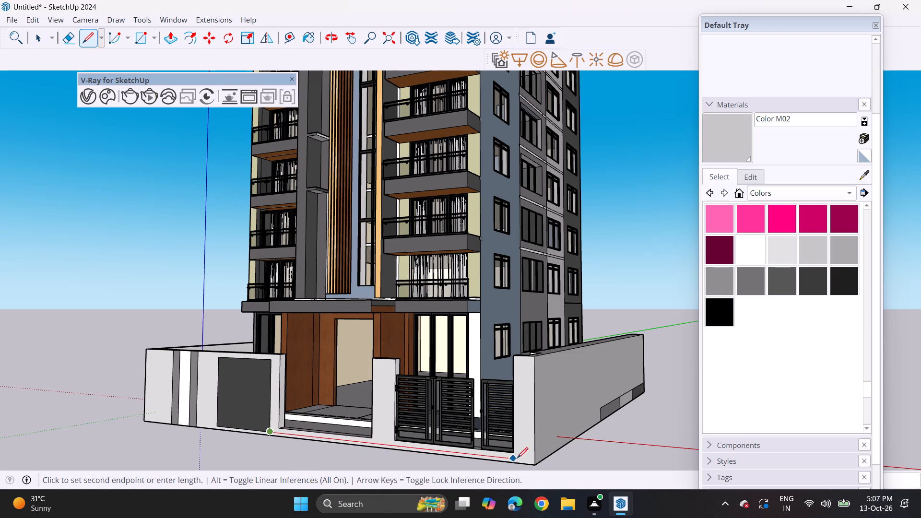
click(536, 457)
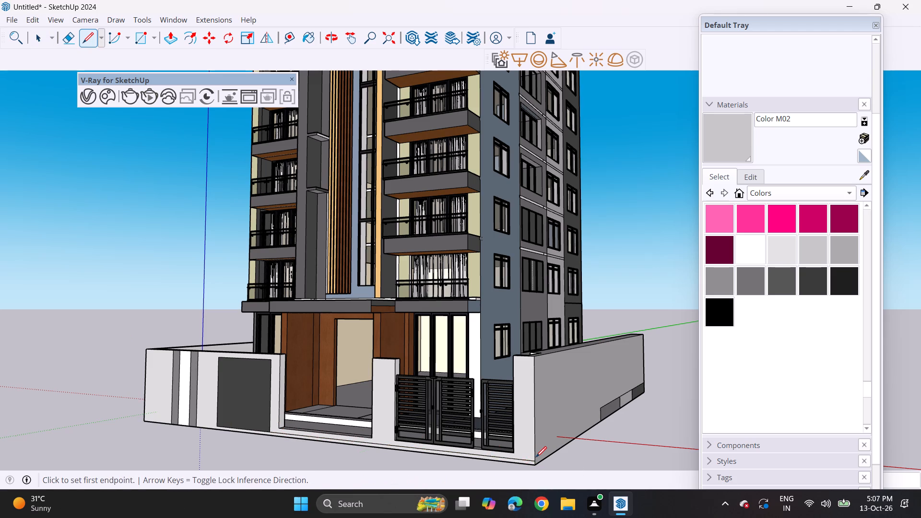
click(218, 426)
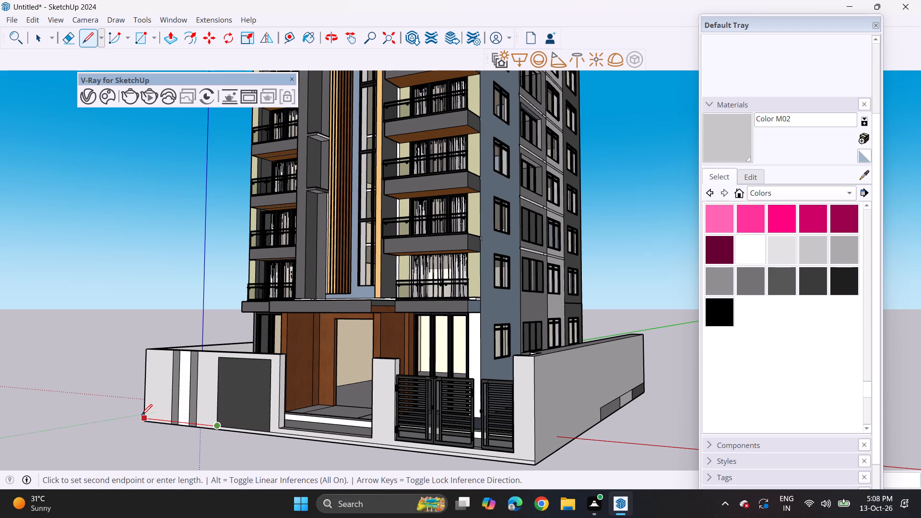
click(142, 415)
Erase the vertical stripe edges that extend below the base line at the bottom of the front boundary wall.
drag(170, 44, 174, 50)
scroll(204, 362, up, 2)
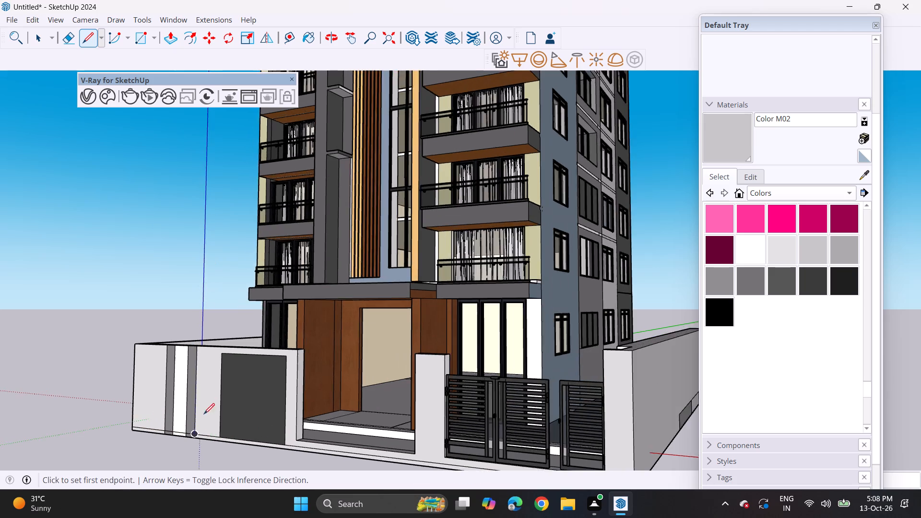
scroll(186, 446, up, 20)
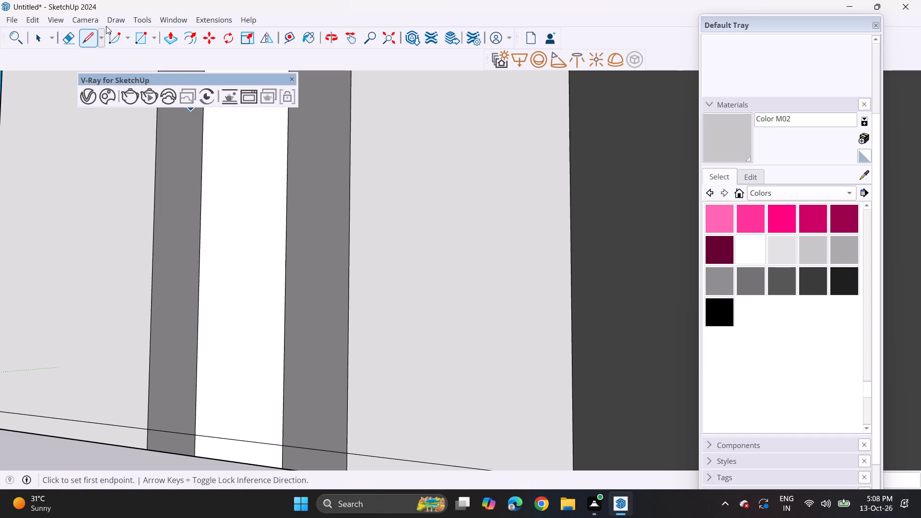
click(72, 37)
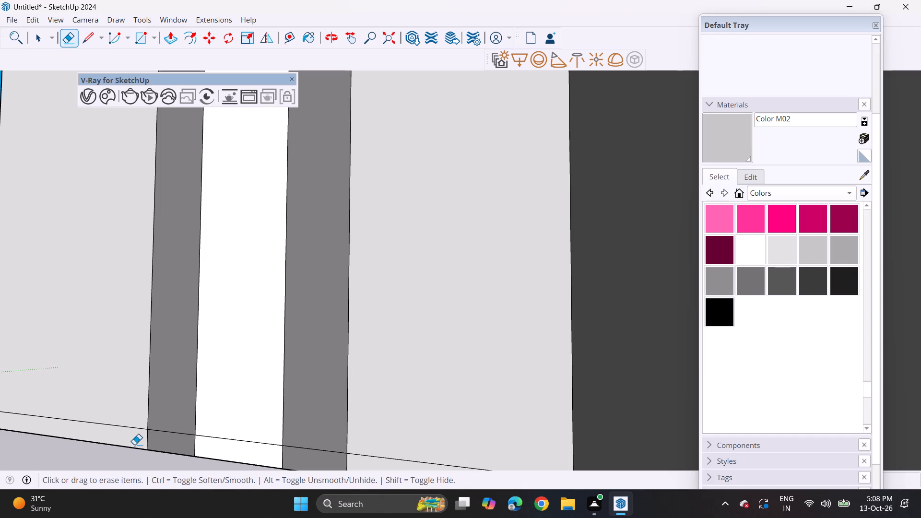
drag(143, 443, 170, 440)
drag(189, 439, 215, 442)
drag(273, 458, 311, 464)
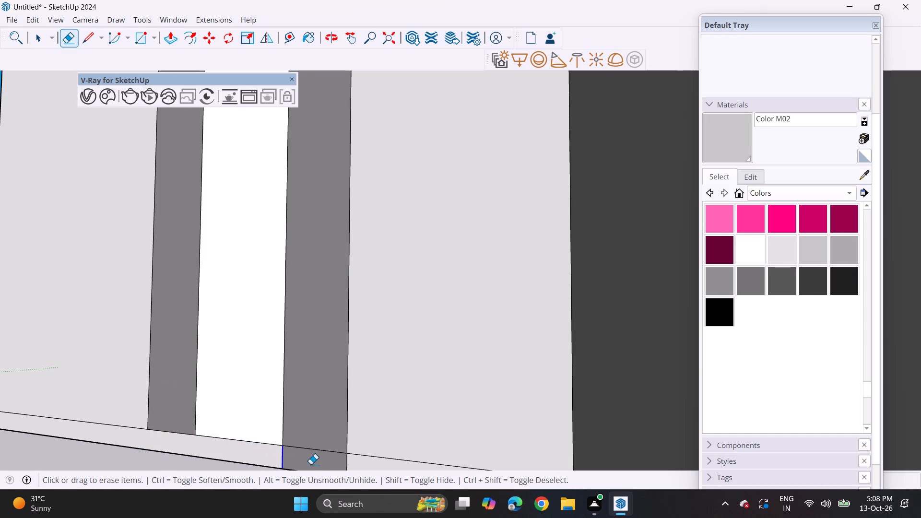
drag(311, 464, 313, 464)
drag(339, 466, 353, 469)
Pull the narrow base band along the bottom of the front wall outward to form a low slab in front of it.
scroll(340, 446, down, 12)
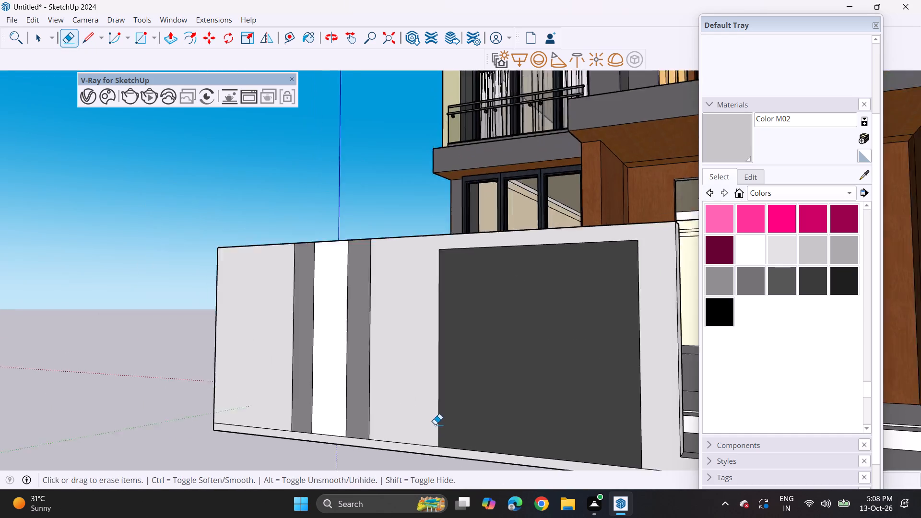
scroll(435, 424, down, 15)
middle_drag(468, 384, 469, 383)
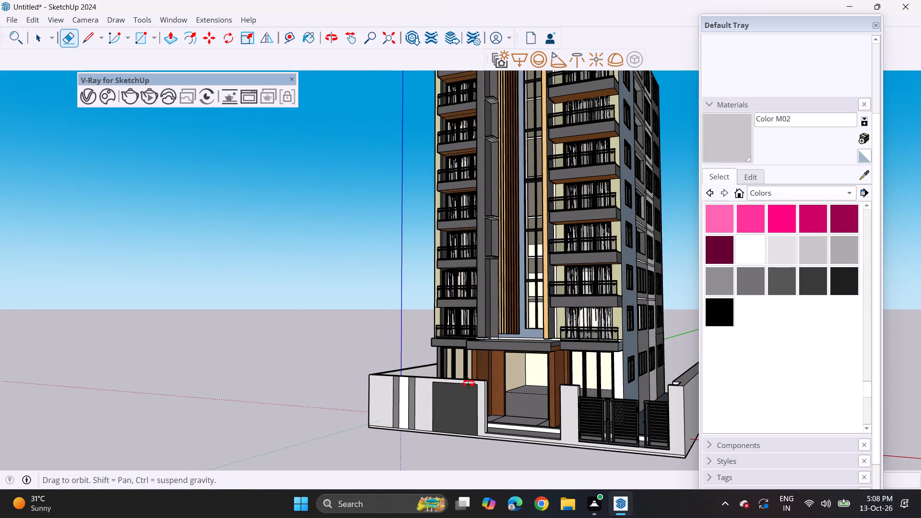
middle_drag(469, 383, 406, 376)
middle_drag(503, 400, 365, 330)
middle_drag(356, 333, 418, 378)
scroll(534, 413, up, 2)
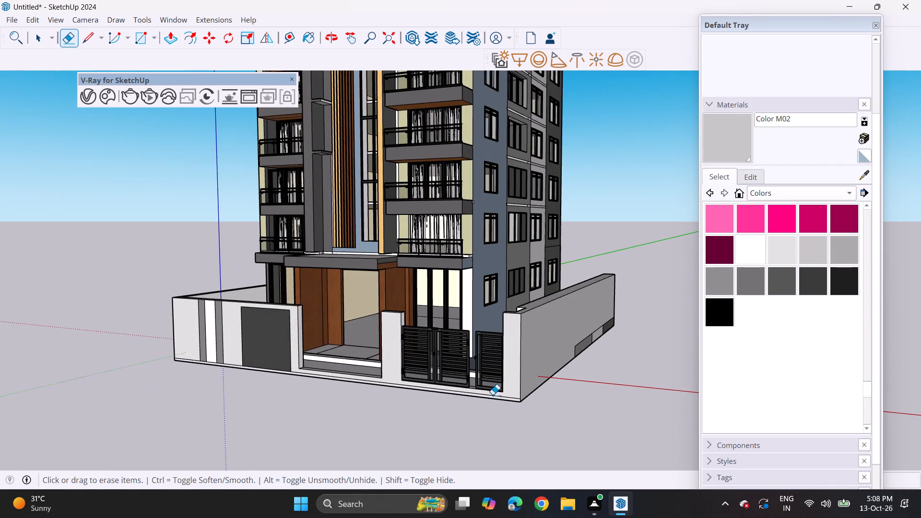
click(177, 36)
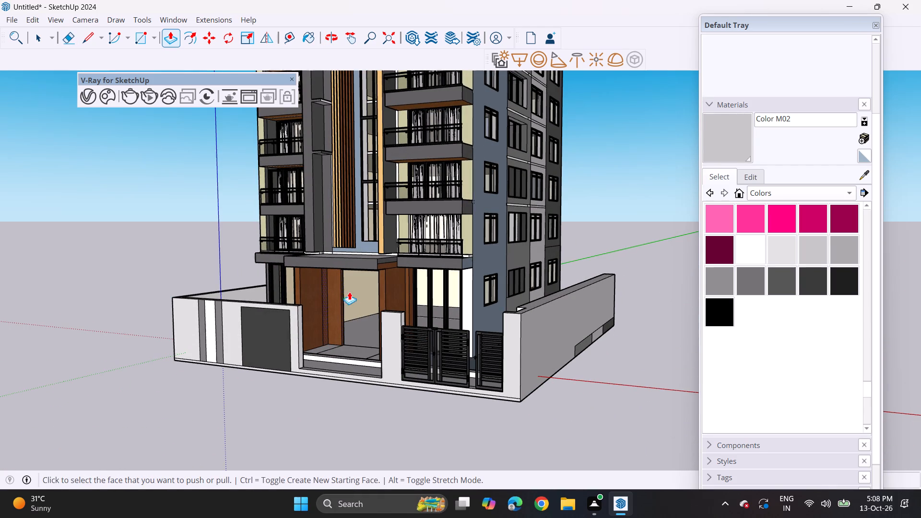
click(384, 384)
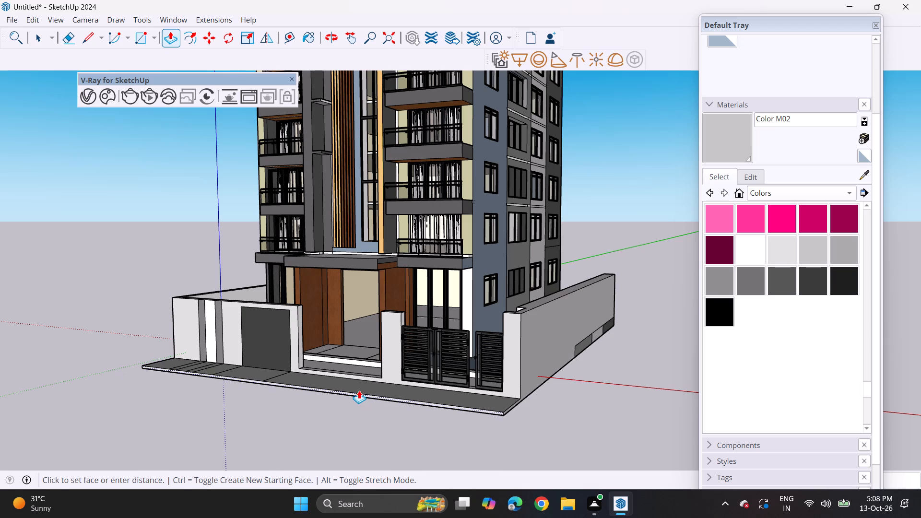
click(360, 390)
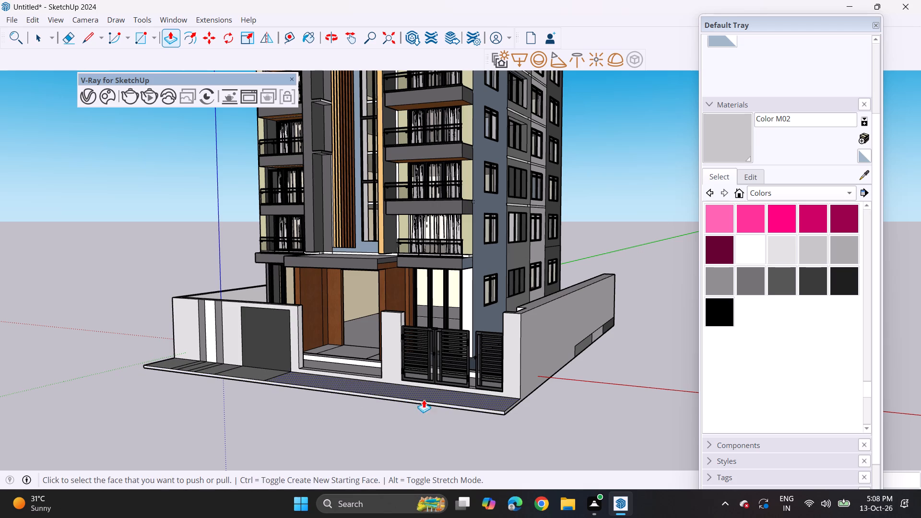
Pull the outer face of the side boundary wall beside the gates slightly outward, together with the slab's end.
click(511, 410)
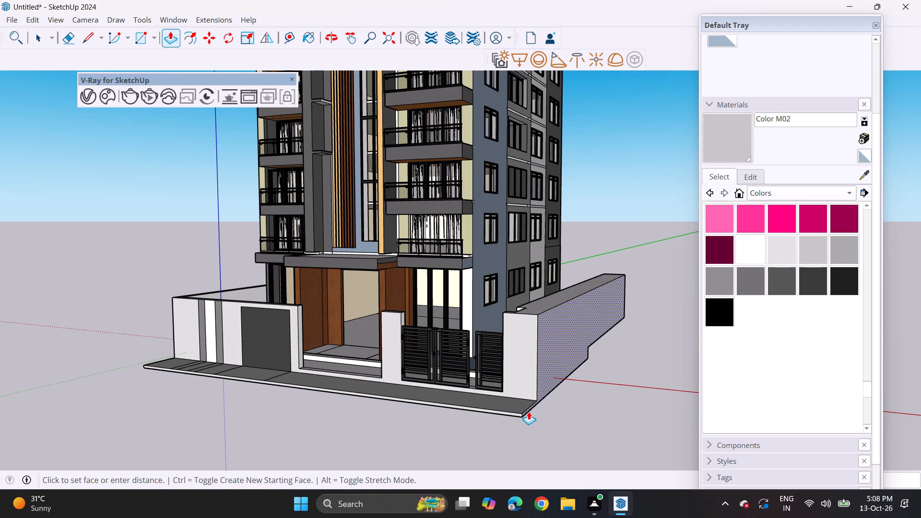
click(529, 412)
Erase the leftover crosswise lines on top of the low slab in front of the striped and dark panels.
drag(67, 40, 72, 43)
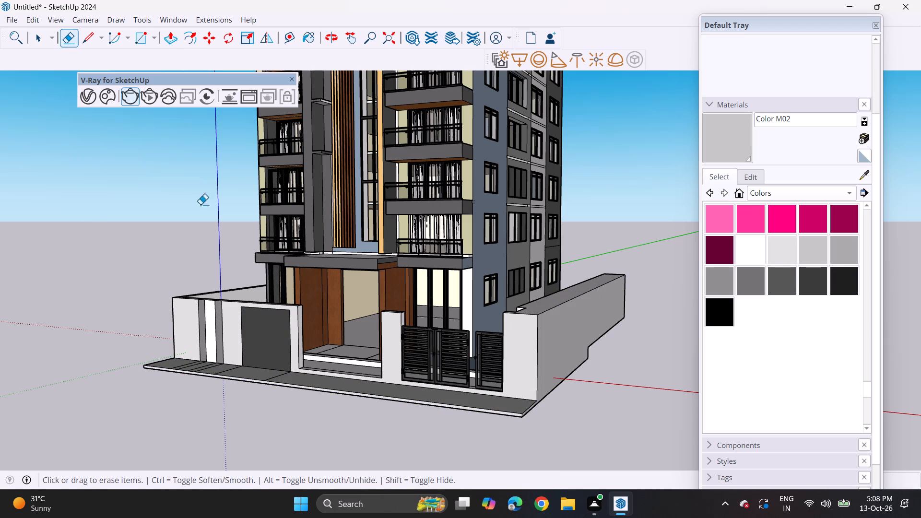
middle_drag(227, 312, 196, 390)
drag(202, 363, 279, 405)
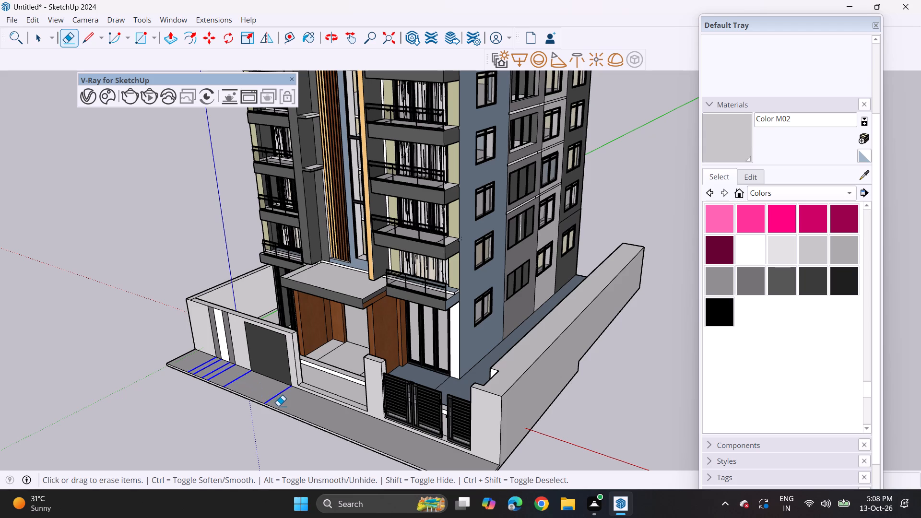
Import the PLANTS model from Downloads and place it on the ground in front of the striped end of the front wall.
middle_drag(278, 402, 302, 341)
scroll(301, 343, up, 1)
scroll(302, 340, down, 1)
middle_drag(278, 353, 284, 346)
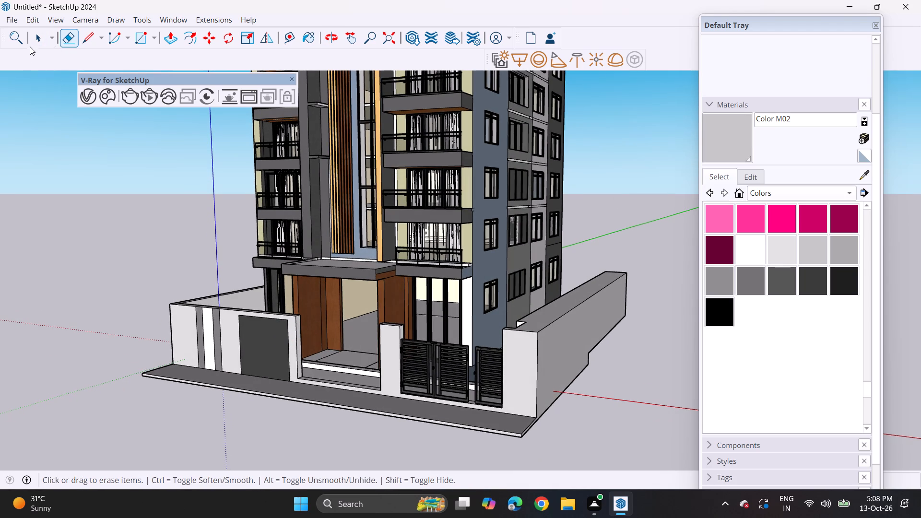
click(10, 24)
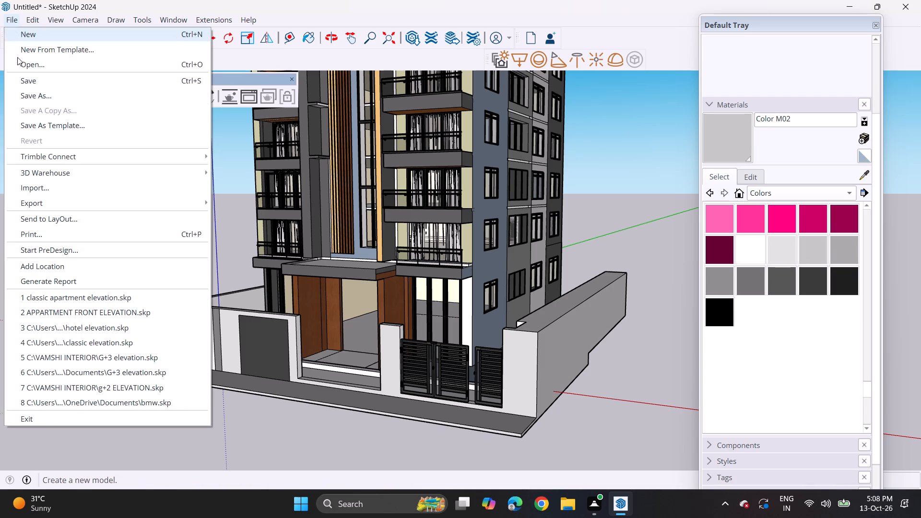
click(43, 183)
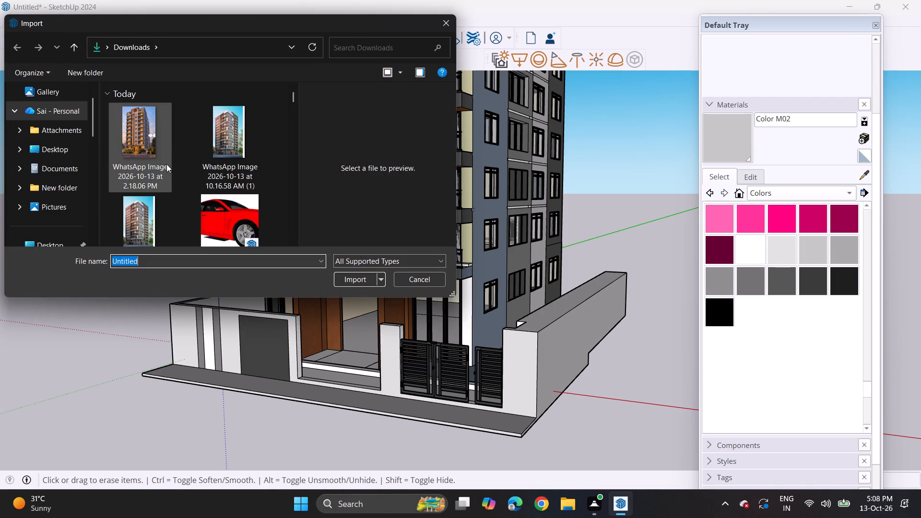
scroll(178, 157, down, 11)
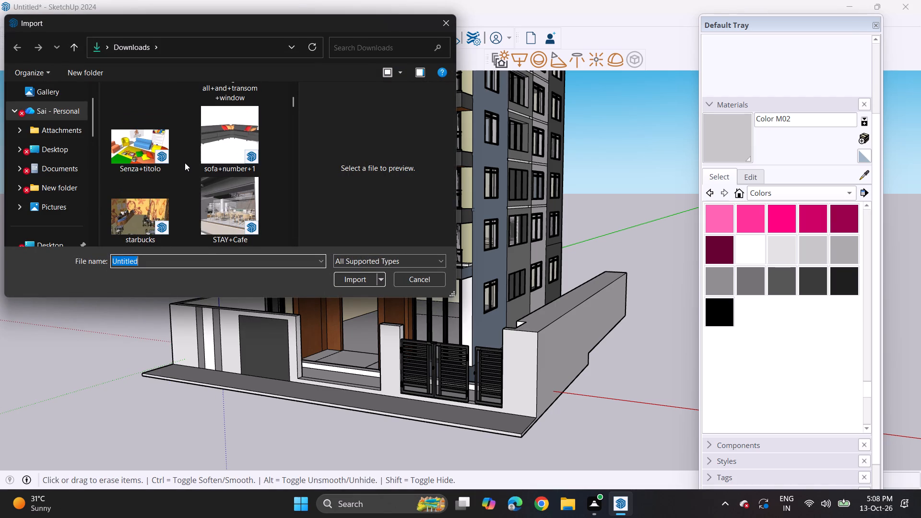
scroll(185, 163, down, 4)
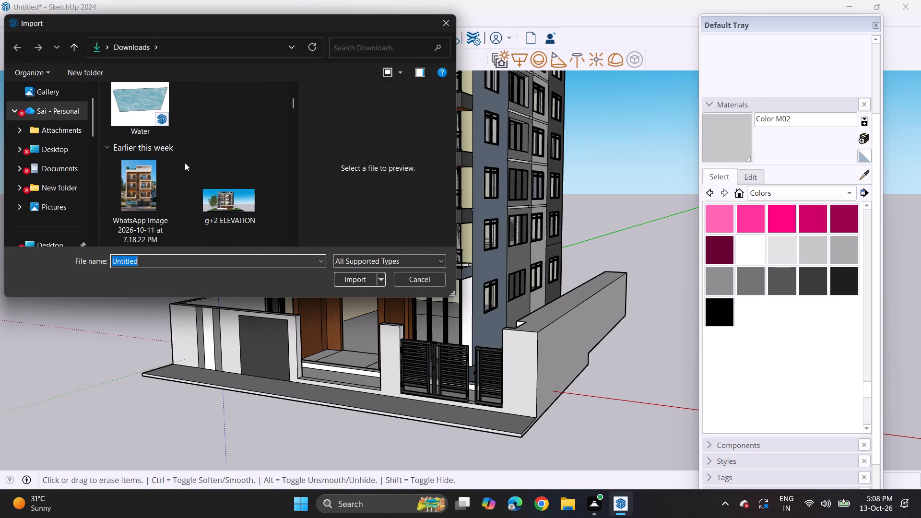
scroll(185, 163, down, 3)
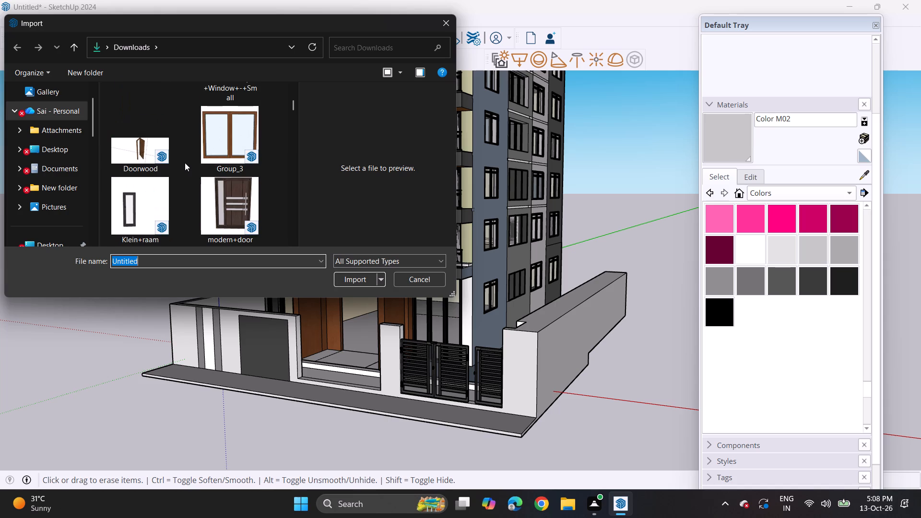
scroll(185, 163, down, 9)
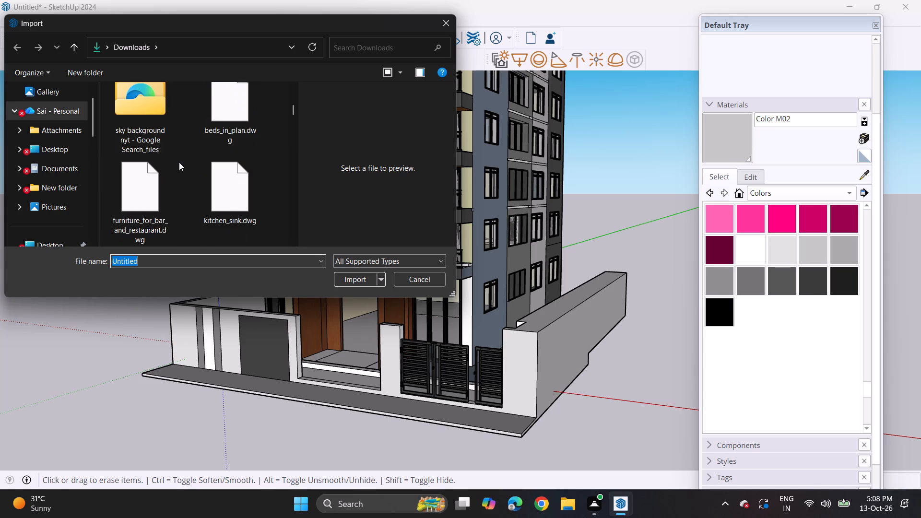
scroll(179, 162, down, 7)
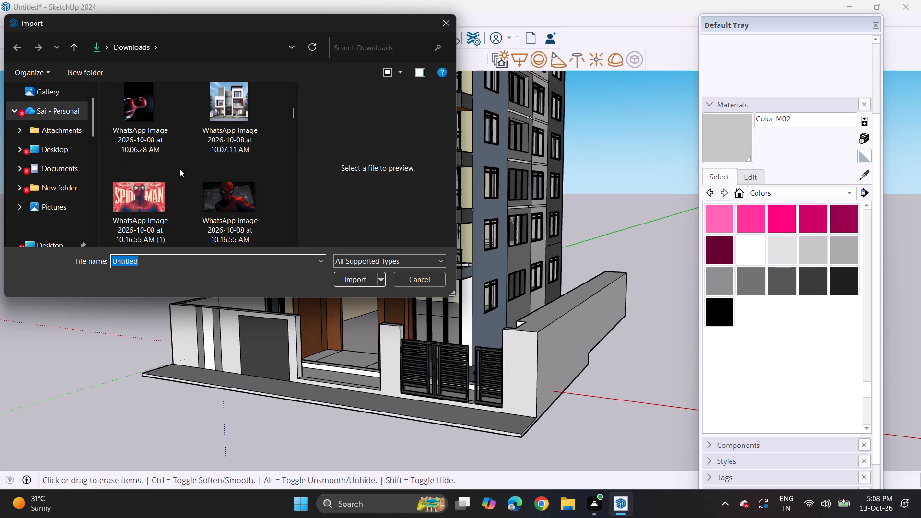
scroll(182, 171, down, 3)
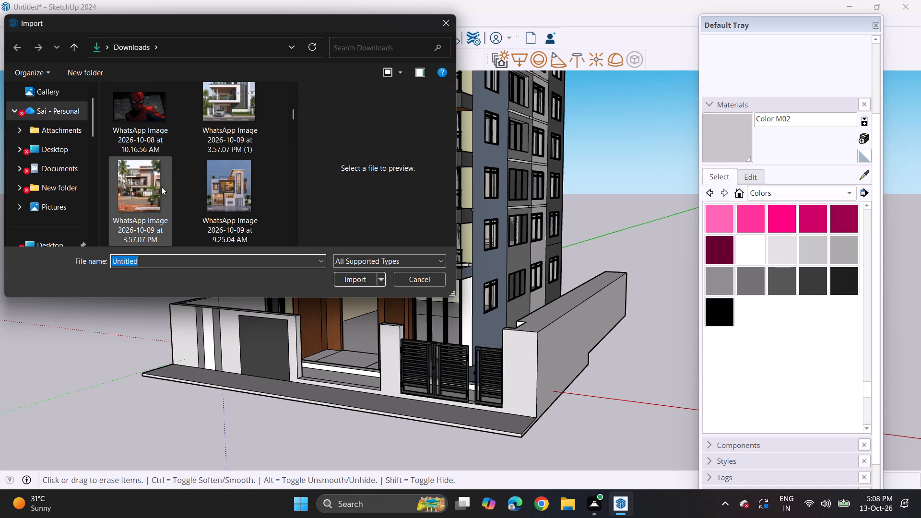
scroll(175, 158, down, 3)
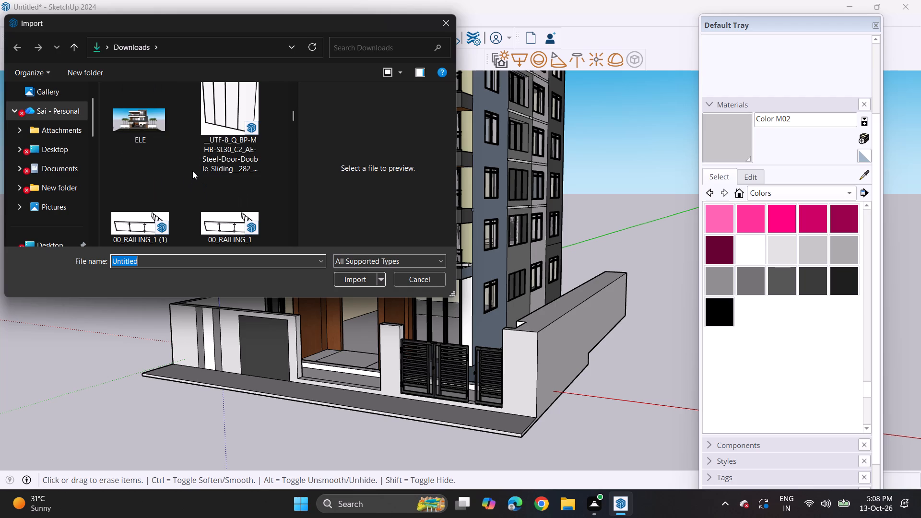
scroll(191, 176, down, 1)
scroll(197, 181, up, 1)
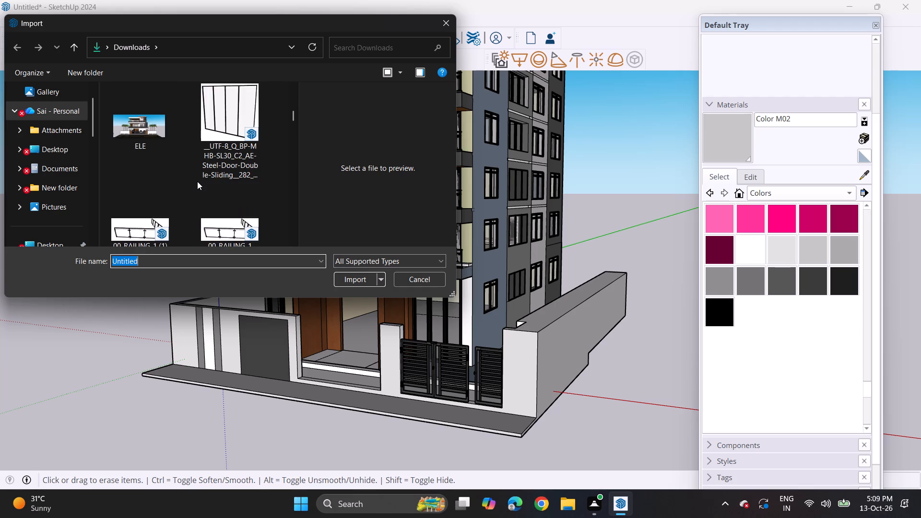
scroll(197, 181, up, 4)
scroll(197, 182, down, 1)
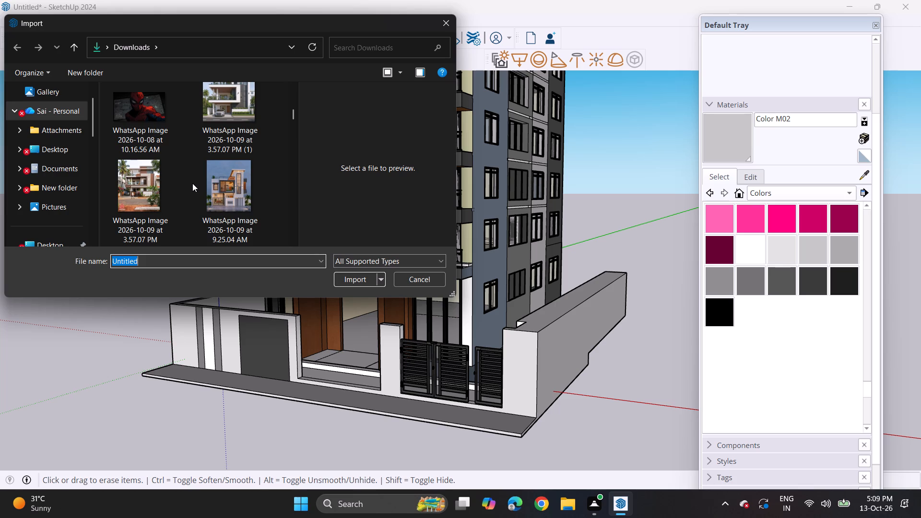
scroll(169, 159, down, 3)
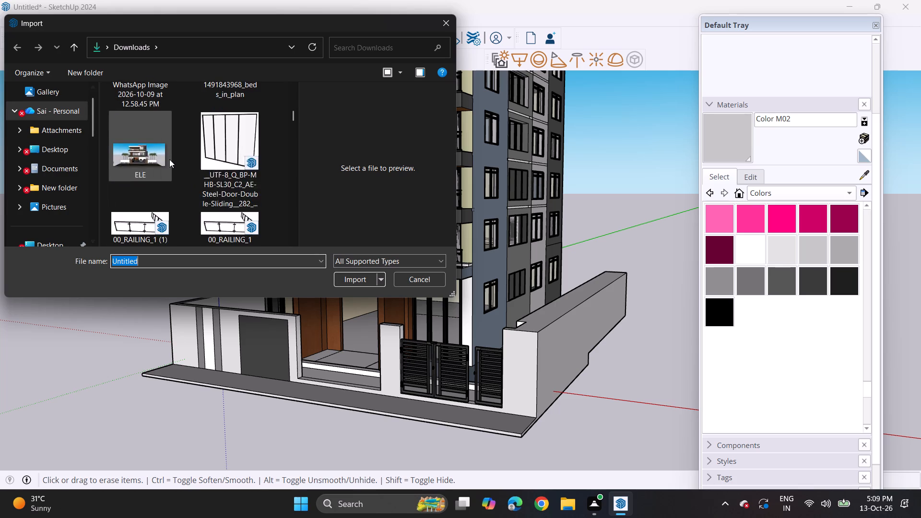
scroll(169, 159, down, 1)
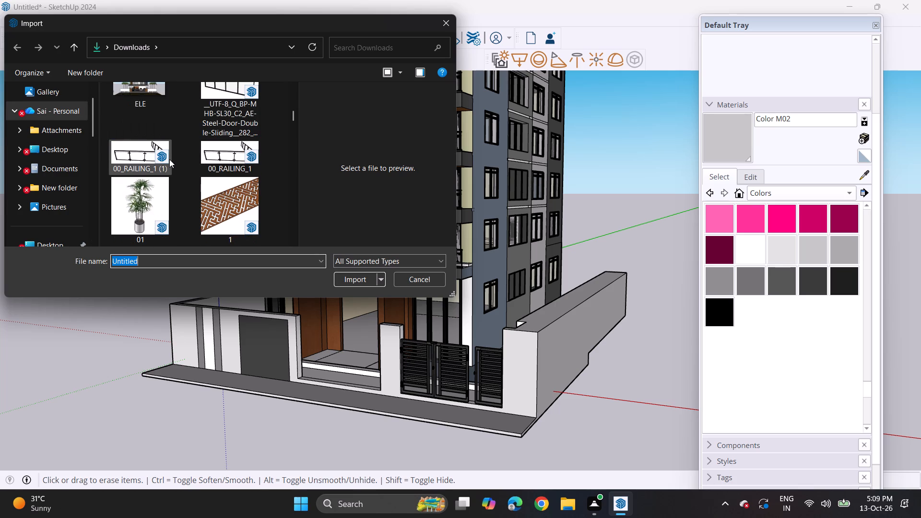
scroll(169, 159, down, 16)
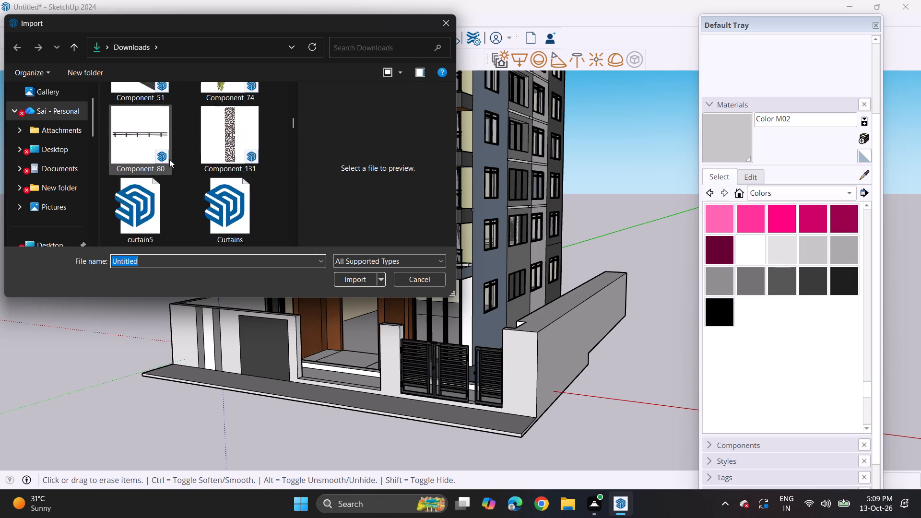
scroll(169, 159, down, 7)
scroll(169, 159, up, 3)
scroll(169, 159, down, 10)
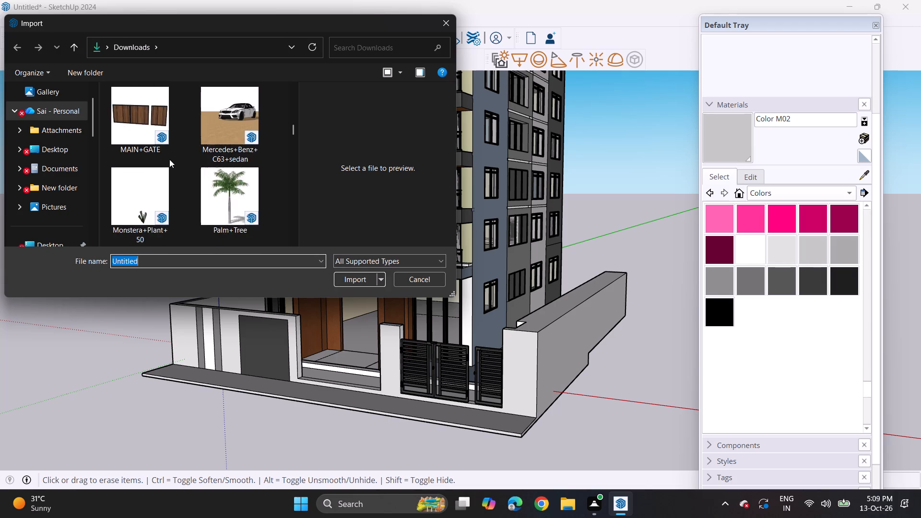
scroll(169, 159, down, 6)
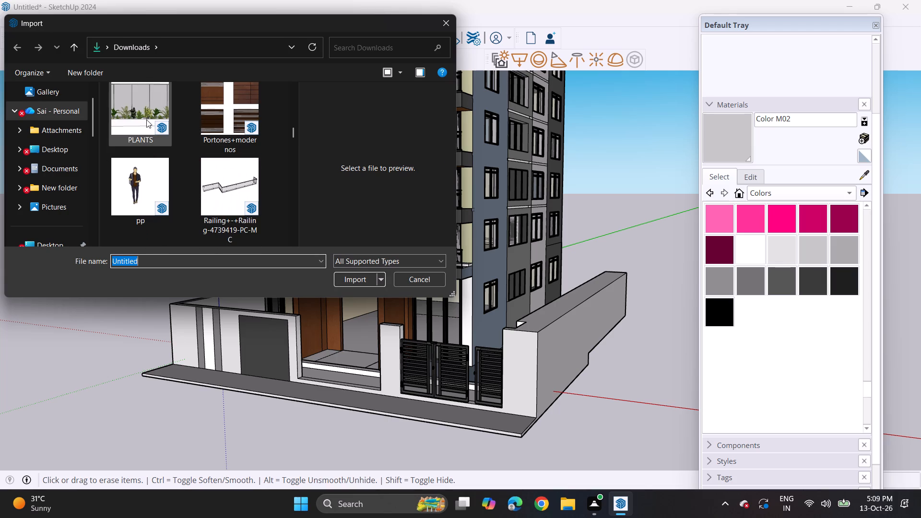
click(146, 119)
click(347, 275)
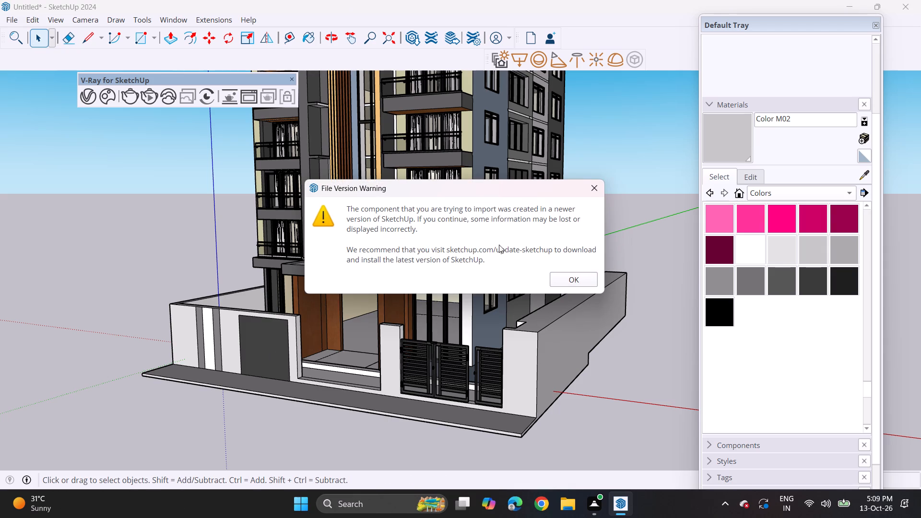
click(585, 283)
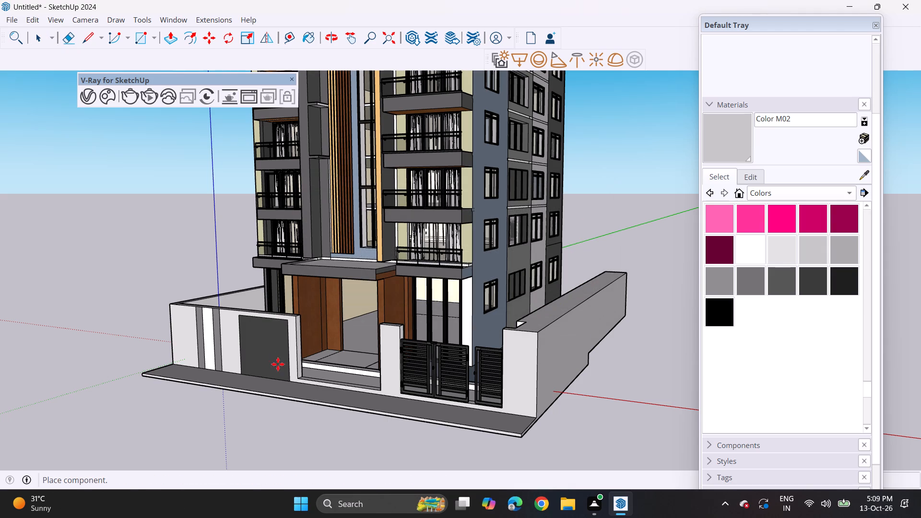
click(69, 422)
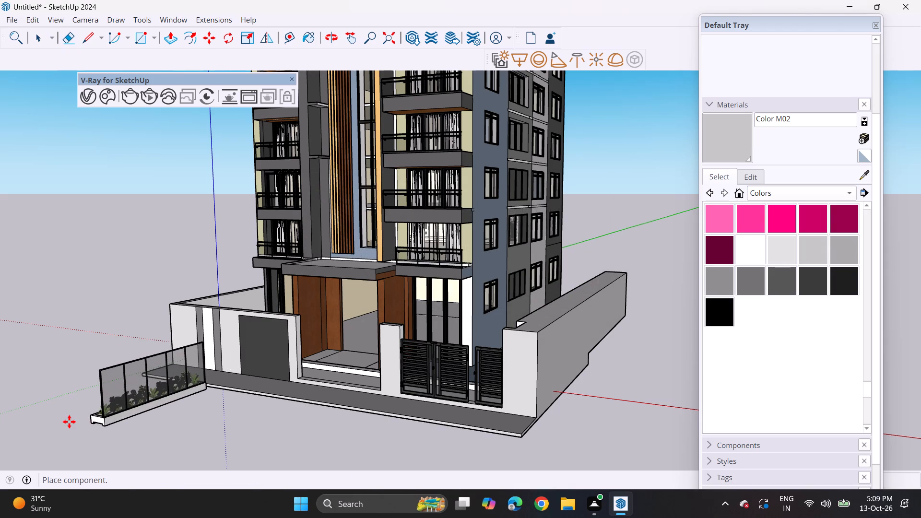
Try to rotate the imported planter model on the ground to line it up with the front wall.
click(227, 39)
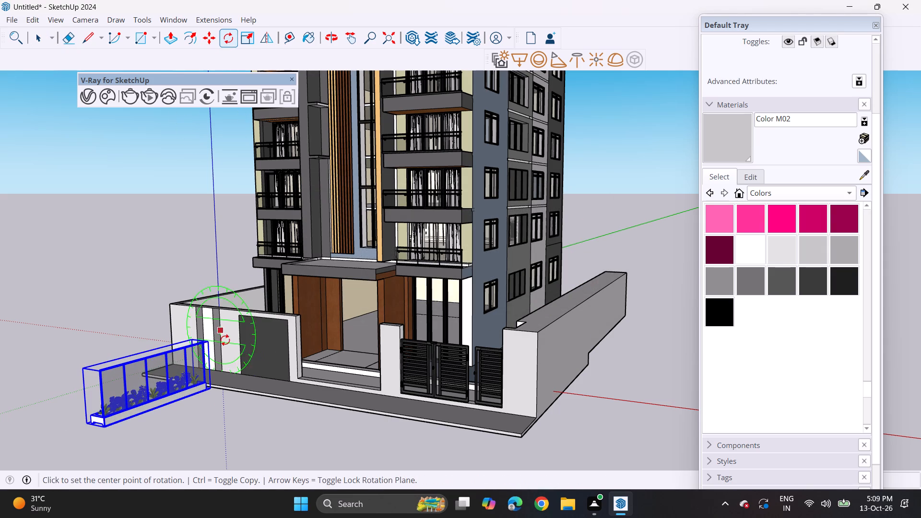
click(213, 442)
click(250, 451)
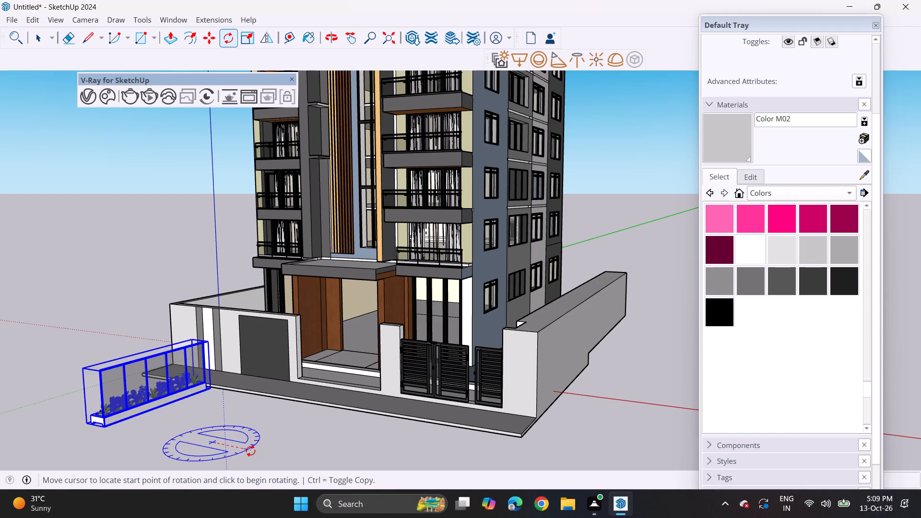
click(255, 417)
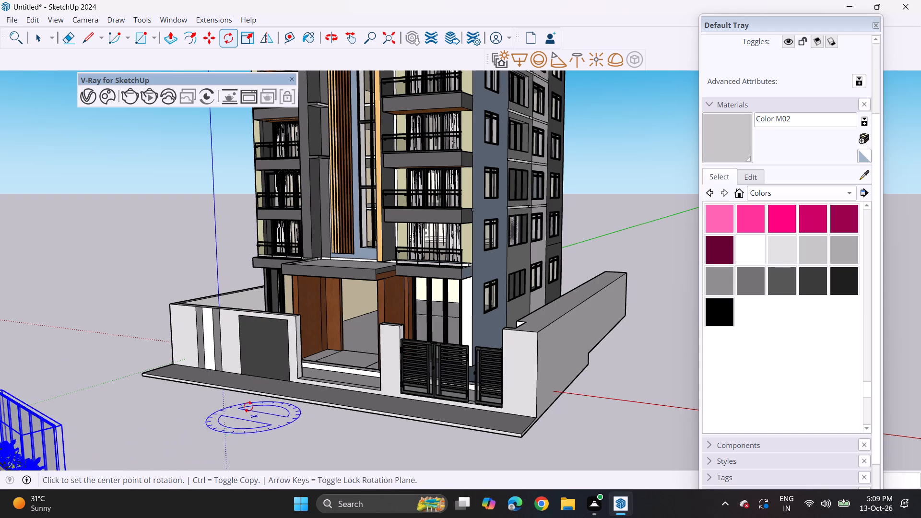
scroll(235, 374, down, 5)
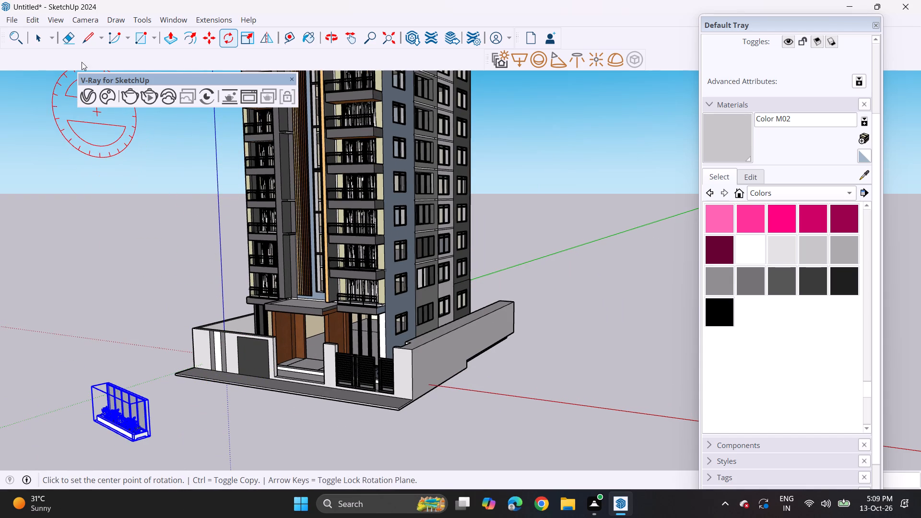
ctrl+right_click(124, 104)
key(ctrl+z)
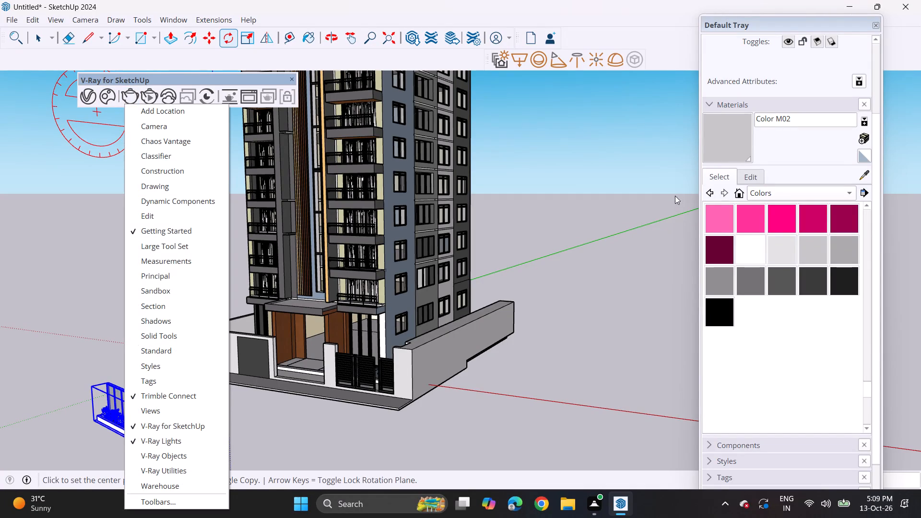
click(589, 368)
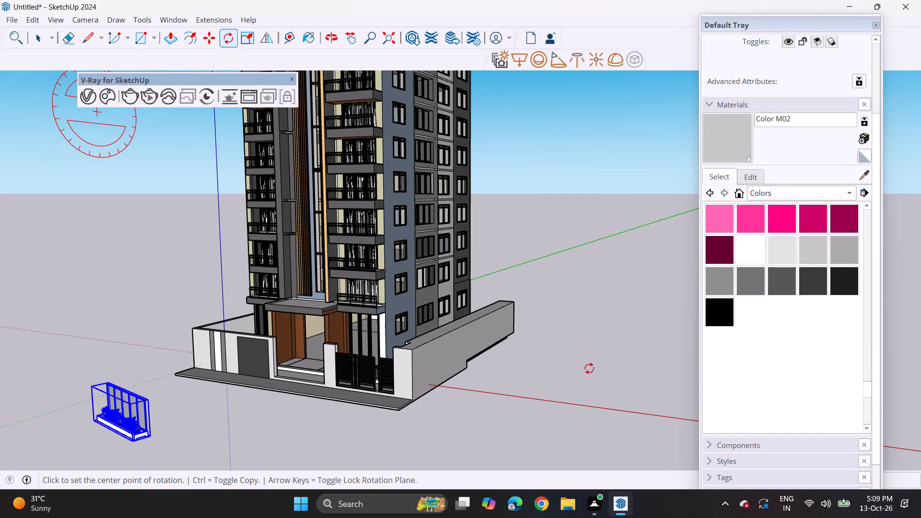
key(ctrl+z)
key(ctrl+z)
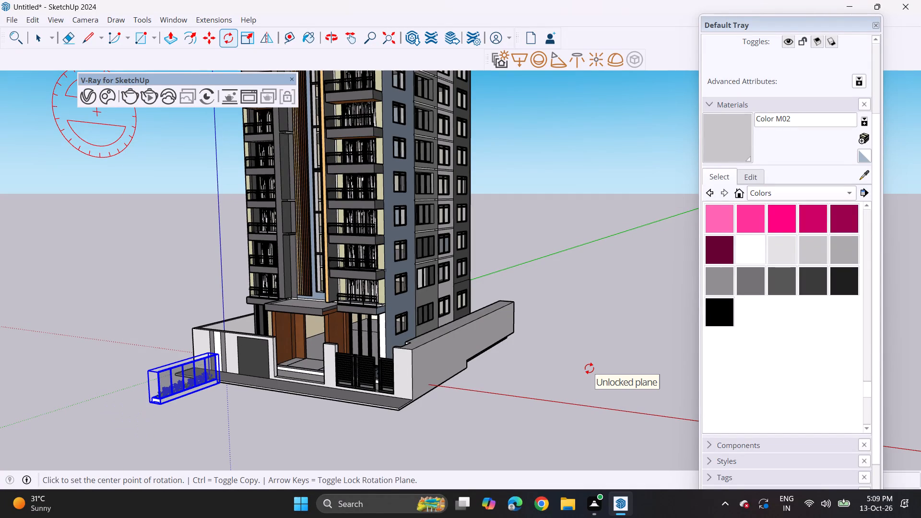
Rotate the planter model a quarter turn on the ground so it runs parallel to the front wall.
click(209, 422)
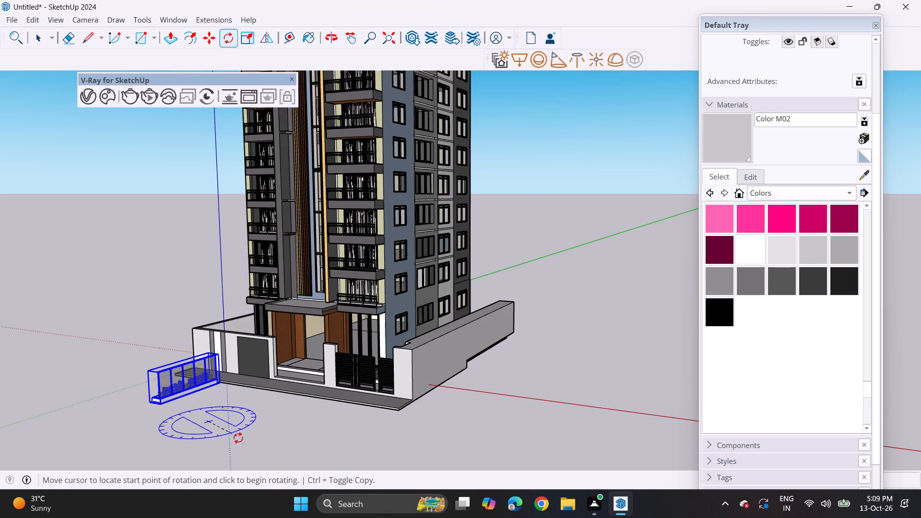
click(262, 433)
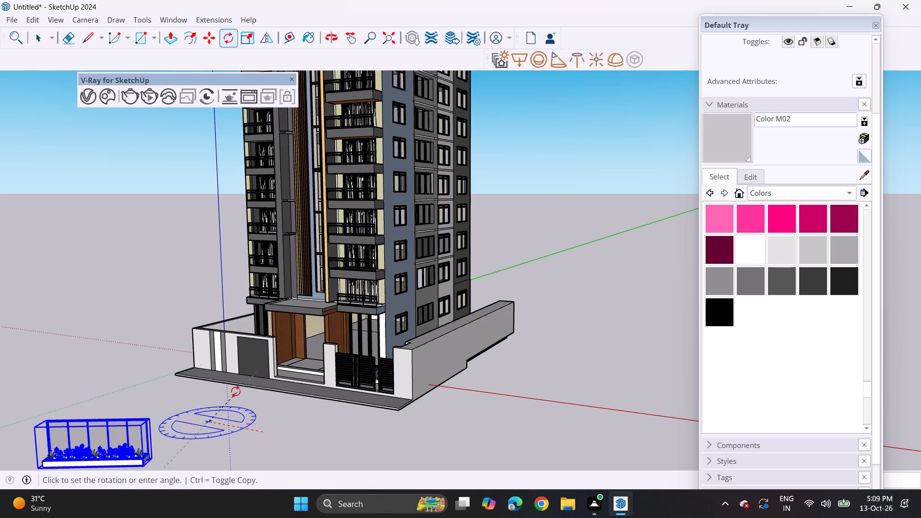
click(249, 401)
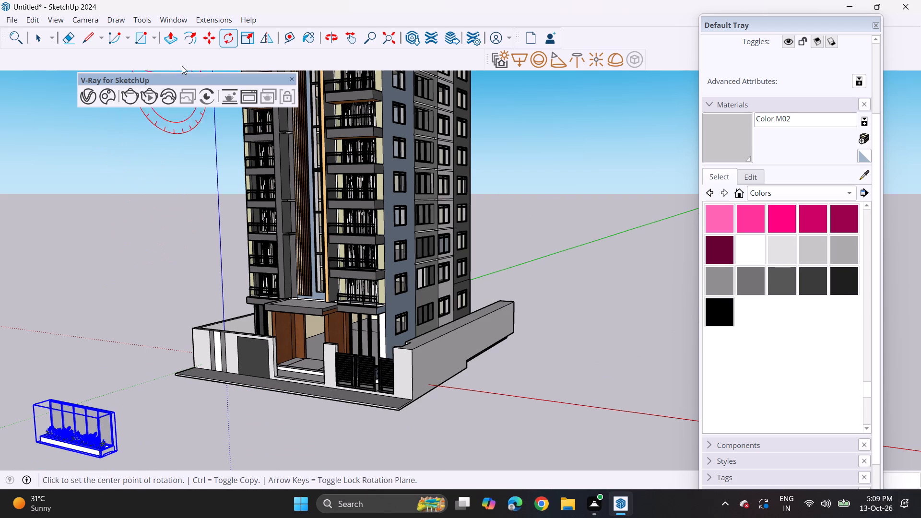
Move the planter model onto the low slab in front of the wall's dark panel.
click(207, 37)
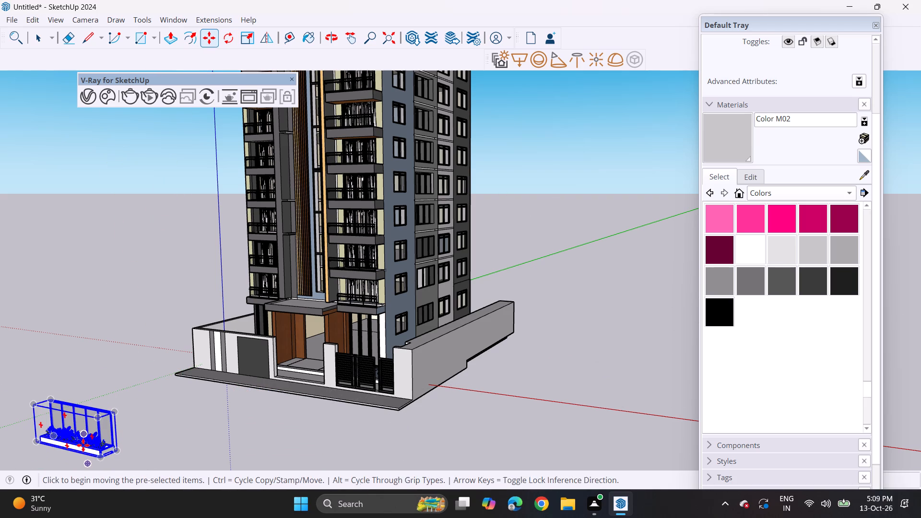
click(102, 464)
scroll(256, 385, up, 4)
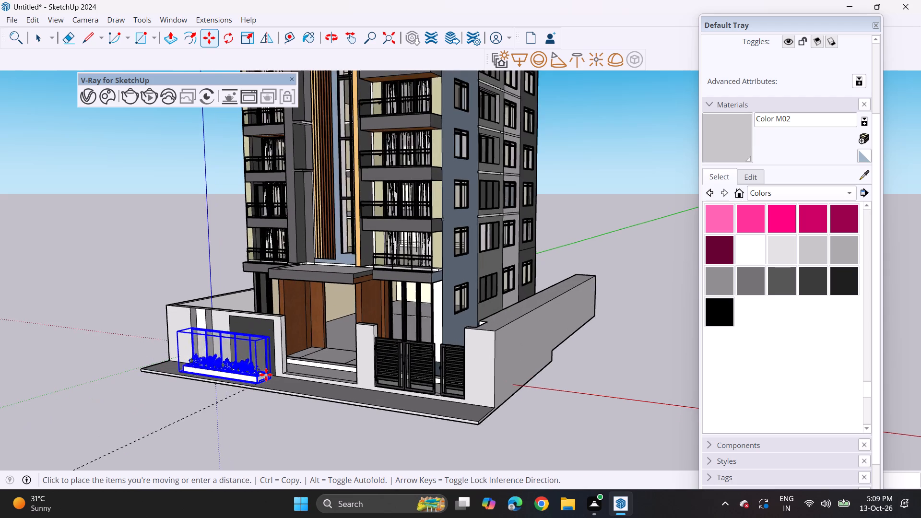
scroll(276, 374, up, 6)
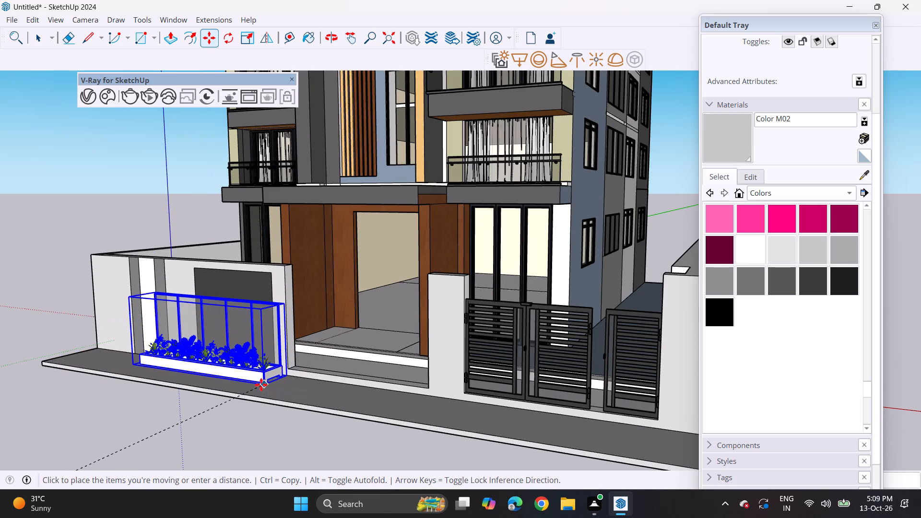
click(260, 386)
Scale the planter model longer towards the striped end of the front wall and deeper outward across the slab.
middle_drag(119, 361, 235, 380)
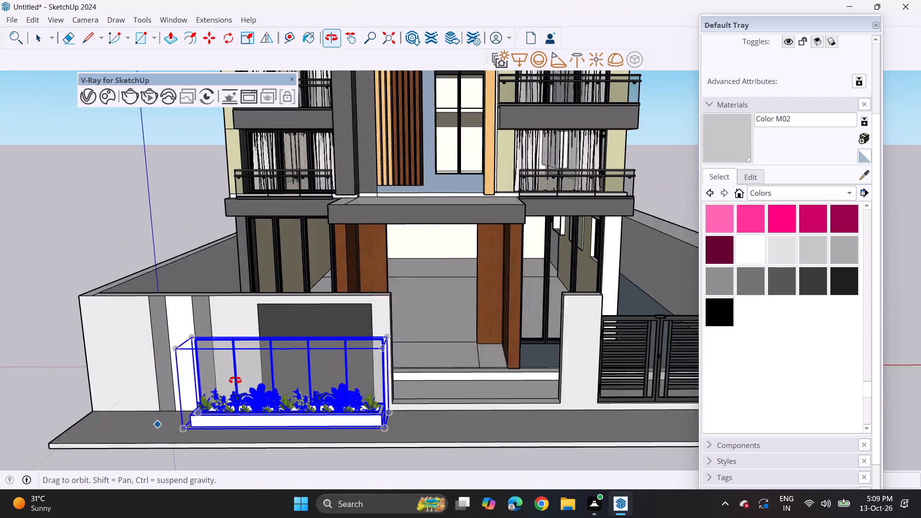
middle_drag(235, 380, 371, 345)
scroll(371, 380, up, 1)
scroll(366, 344, down, 4)
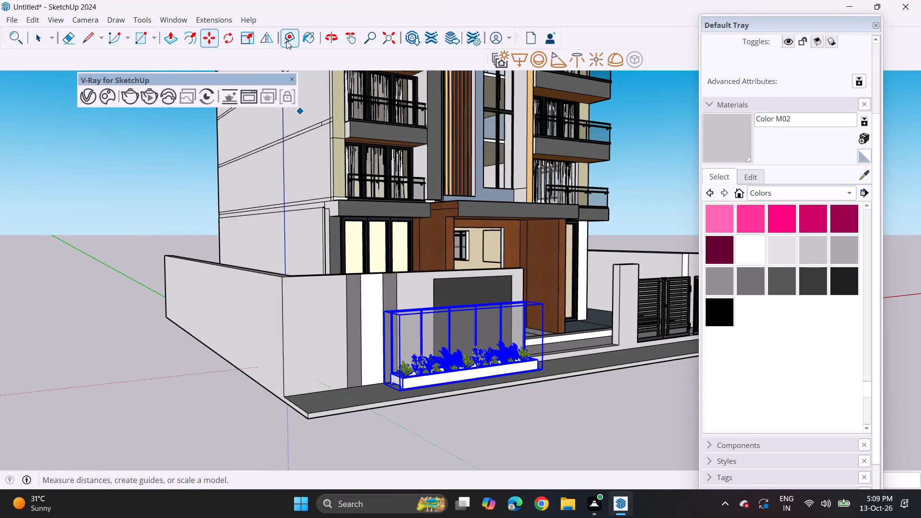
click(246, 35)
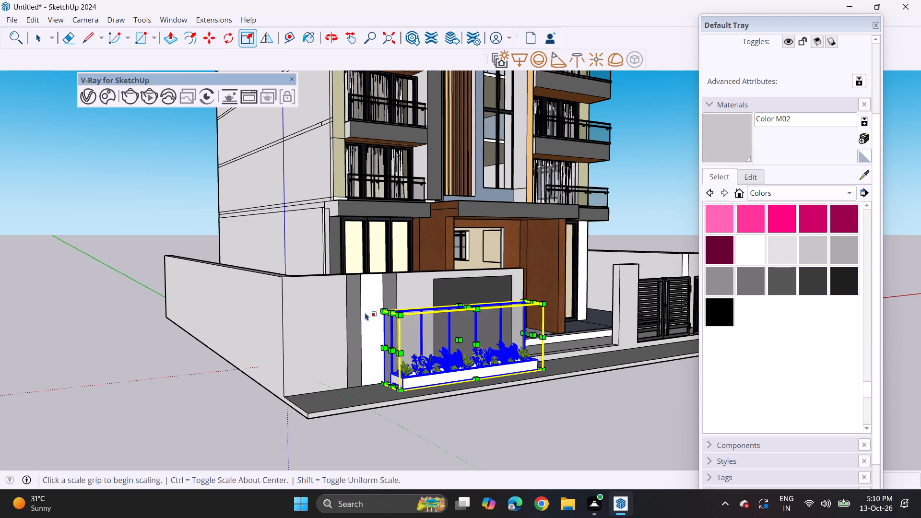
click(395, 353)
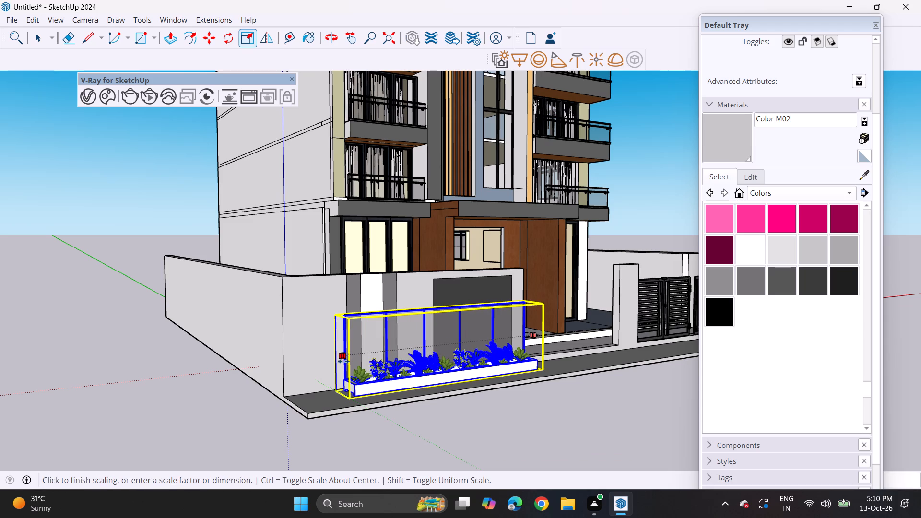
click(343, 361)
middle_drag(441, 382, 260, 441)
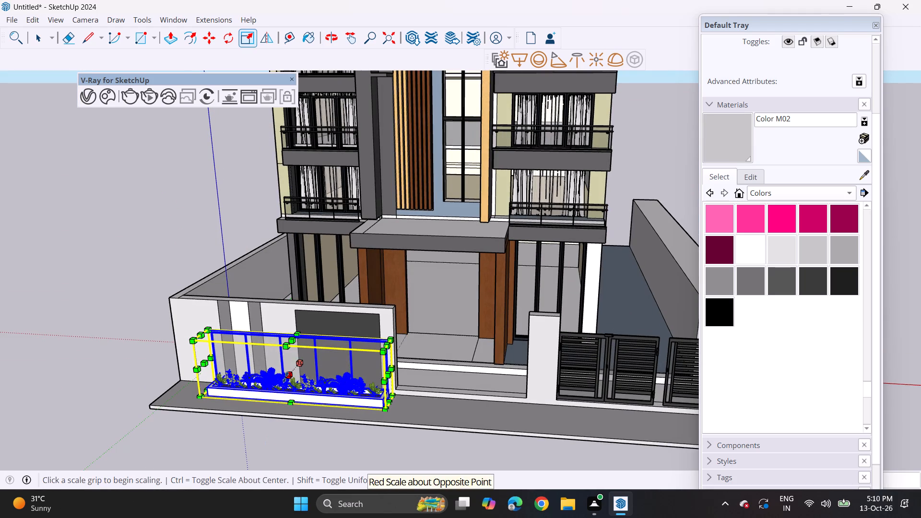
click(285, 377)
click(281, 387)
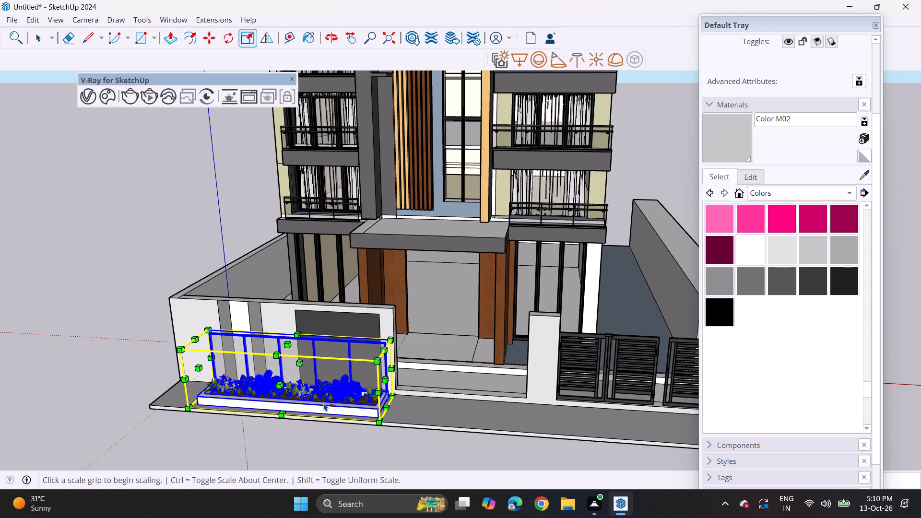
key(space)
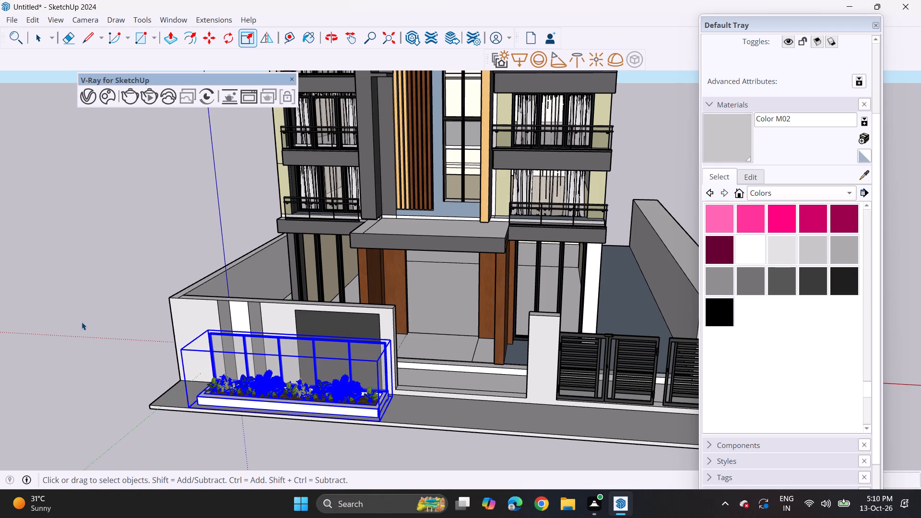
click(110, 311)
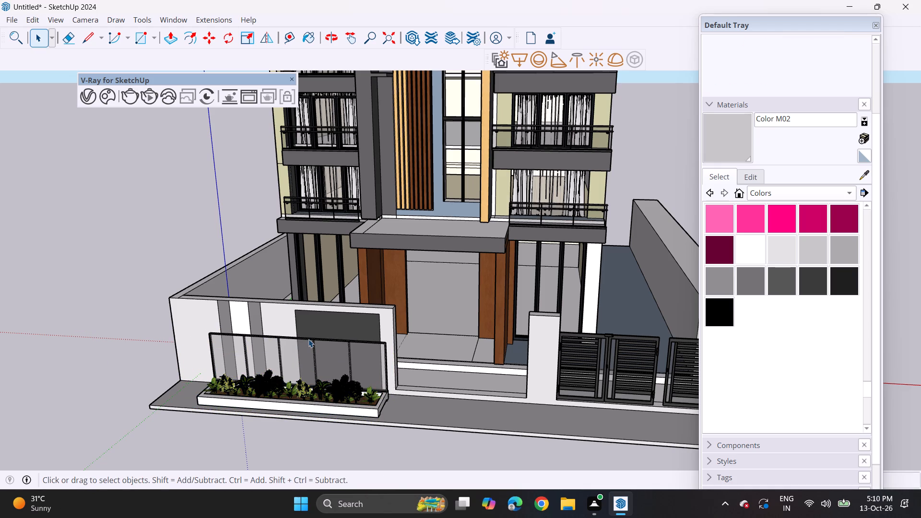
Explode the planter component and delete the framed glass screen behind the plants.
click(308, 339)
right_click(309, 354)
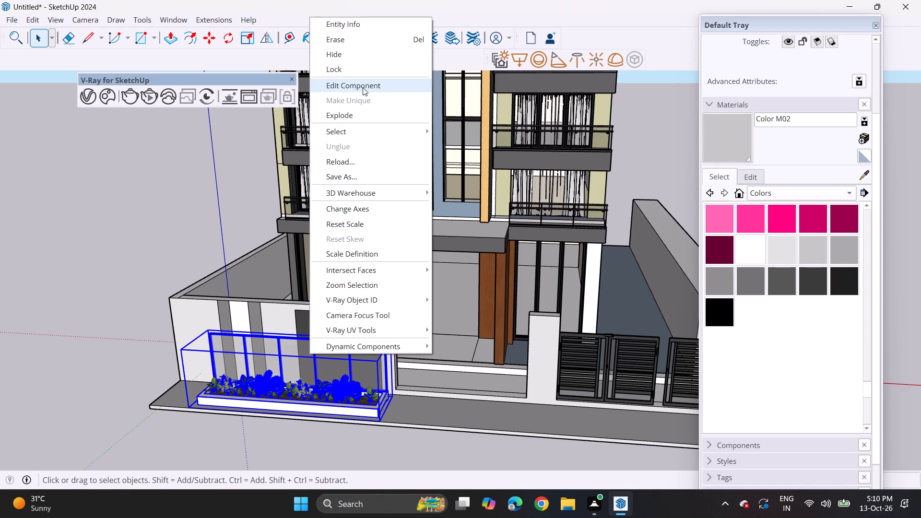
click(362, 116)
click(302, 352)
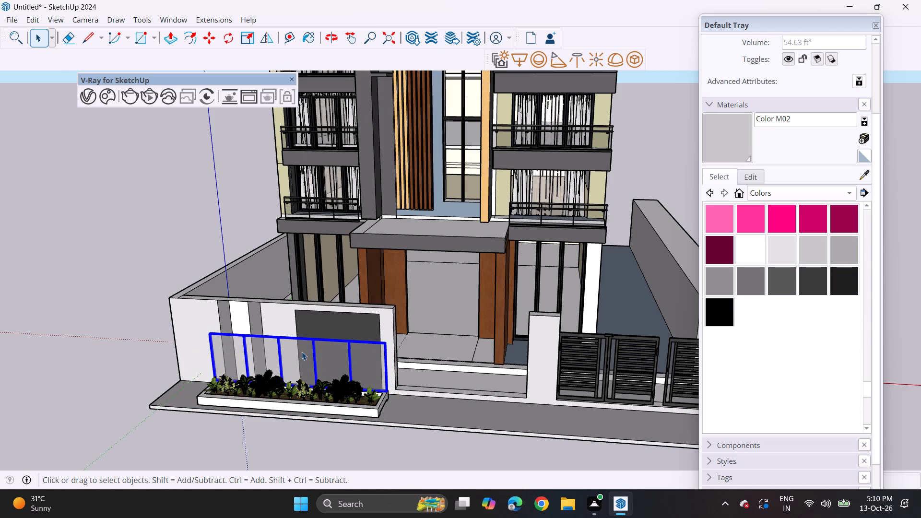
key(Delete)
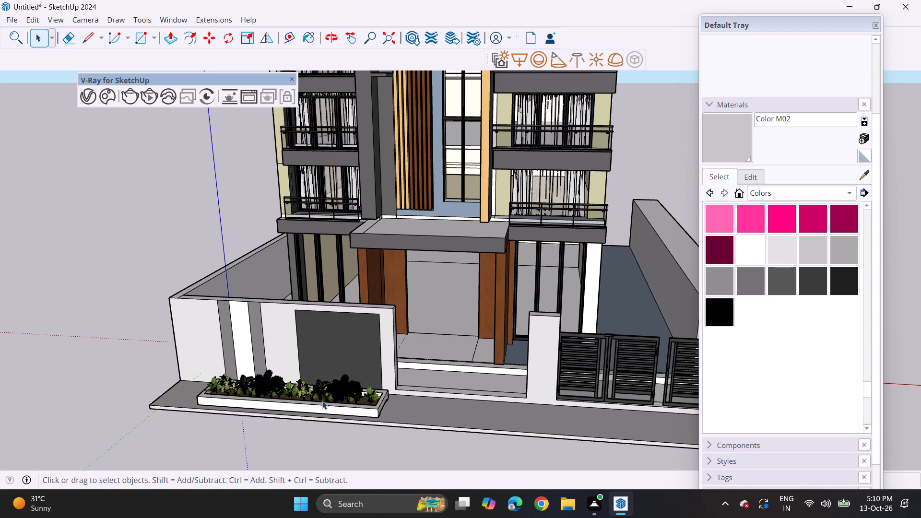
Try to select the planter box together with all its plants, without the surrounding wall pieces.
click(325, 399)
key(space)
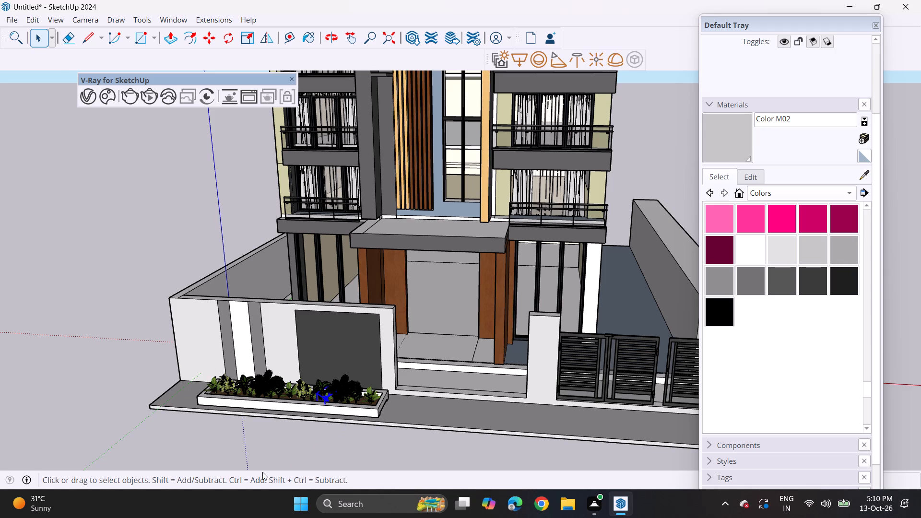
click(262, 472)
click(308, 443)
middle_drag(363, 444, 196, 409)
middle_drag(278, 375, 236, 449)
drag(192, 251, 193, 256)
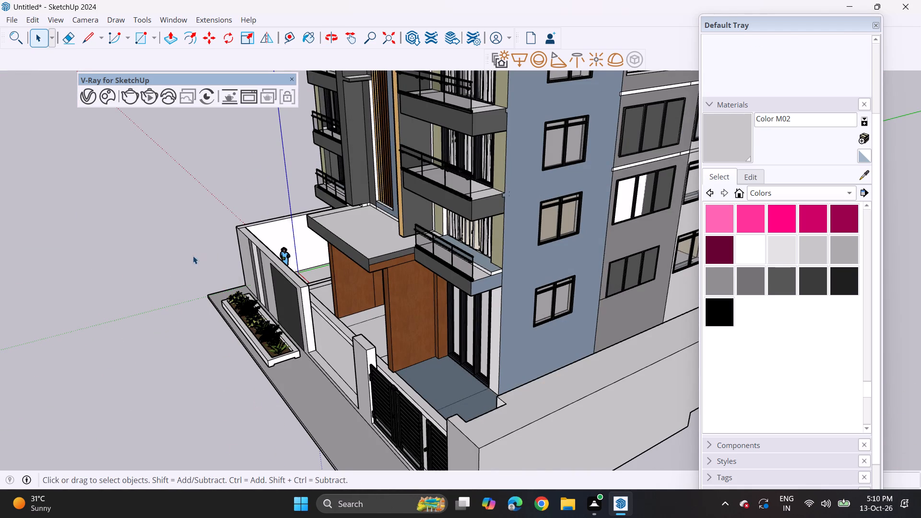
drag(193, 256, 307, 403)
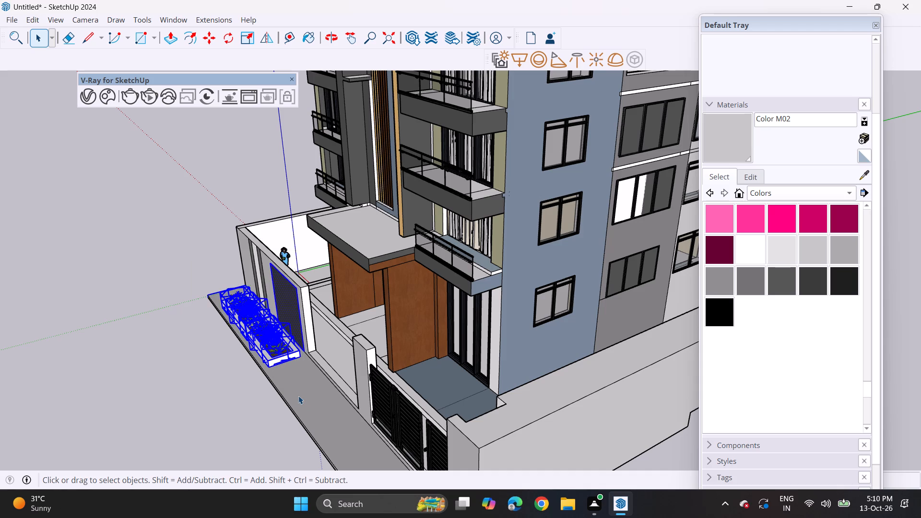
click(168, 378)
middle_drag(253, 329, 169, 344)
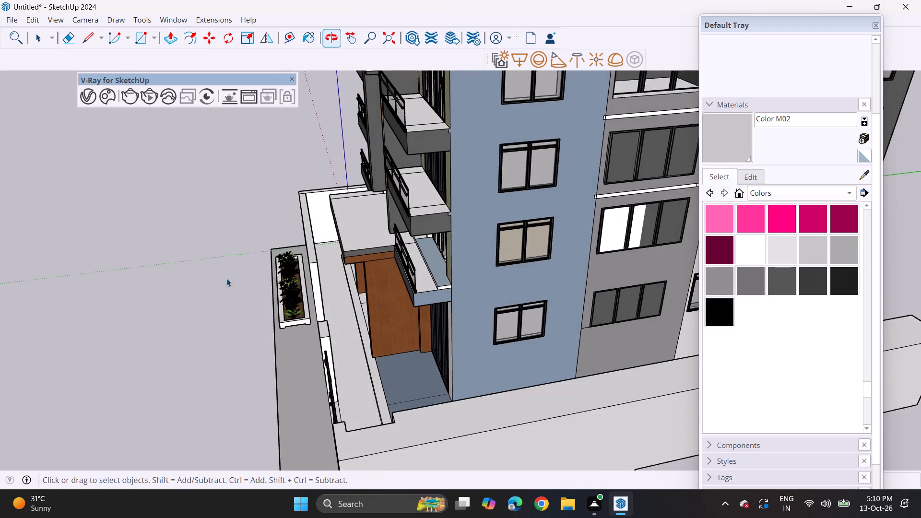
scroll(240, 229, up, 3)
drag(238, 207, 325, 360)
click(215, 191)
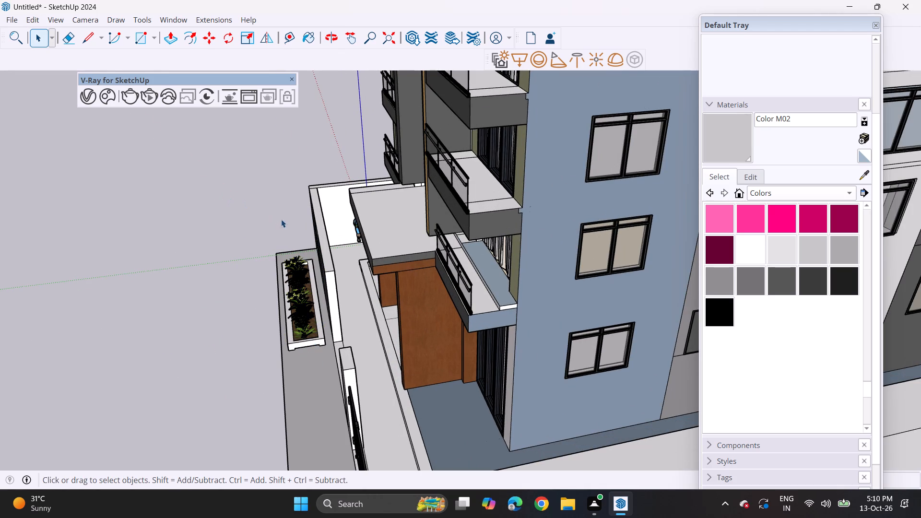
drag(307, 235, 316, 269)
Examine the planter's fit on the slab against the front wall and entrance from several angles.
middle_drag(304, 337, 278, 318)
middle_drag(306, 280, 480, 233)
scroll(319, 400, down, 4)
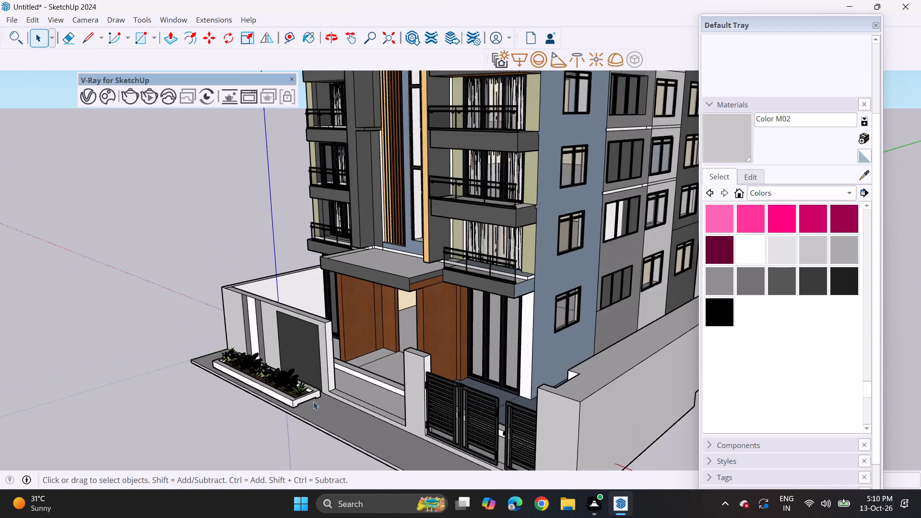
scroll(313, 401, down, 2)
middle_click(467, 353)
middle_drag(340, 404, 469, 373)
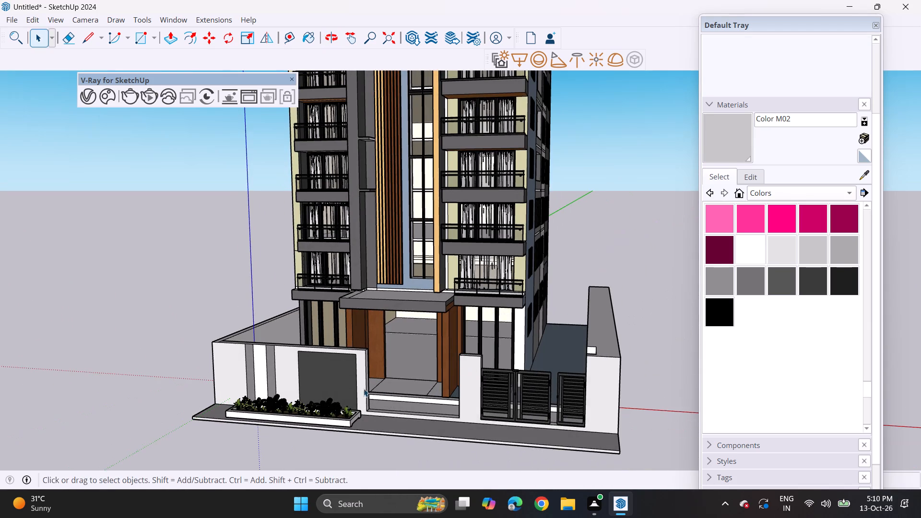
middle_drag(364, 388, 429, 376)
middle_drag(412, 377, 350, 363)
Scale the planter box longer along the striped front wall so its end reaches the wall's outer corner.
scroll(236, 399, up, 1)
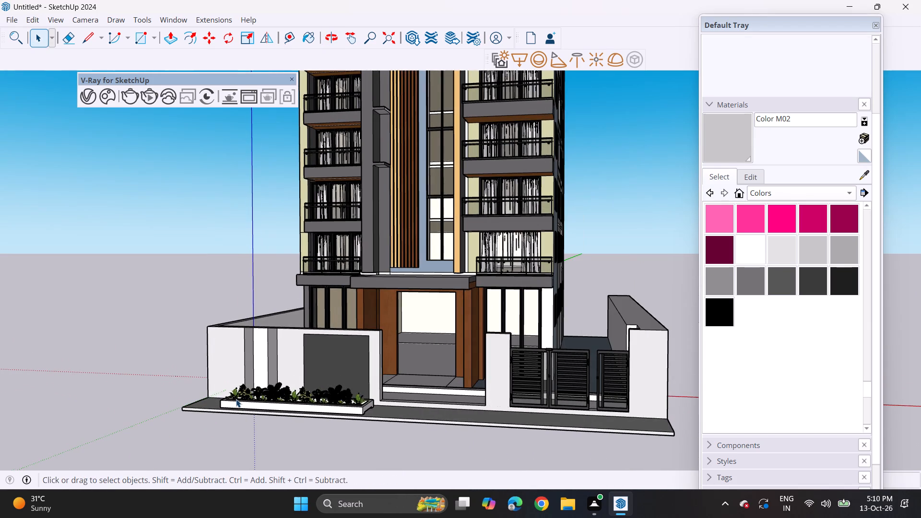
scroll(236, 399, up, 4)
middle_drag(234, 399, 410, 441)
middle_drag(426, 438, 447, 413)
middle_drag(430, 423, 416, 380)
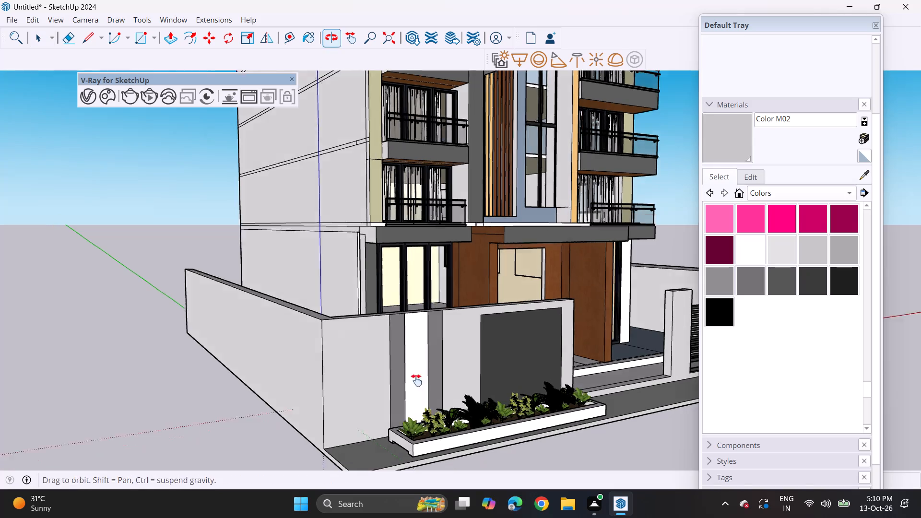
middle_drag(416, 380, 412, 333)
middle_drag(413, 330, 430, 400)
click(419, 432)
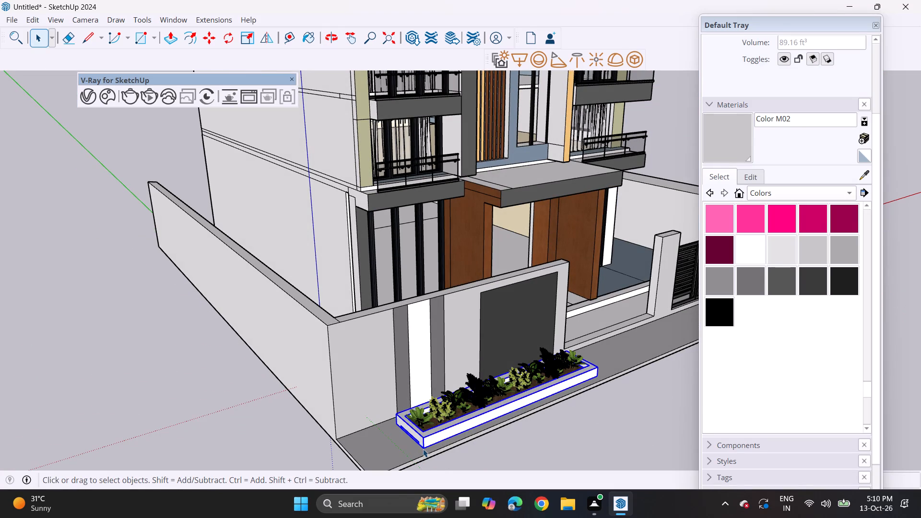
drag(252, 38, 254, 43)
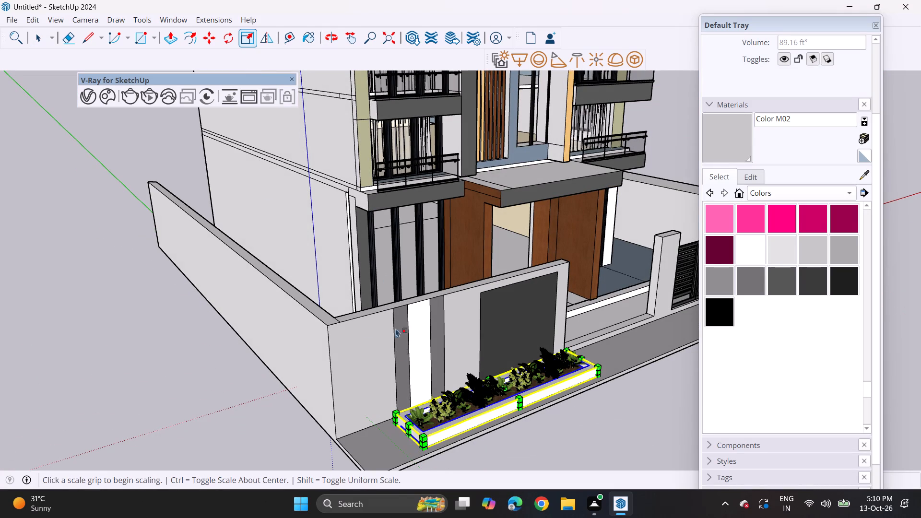
click(411, 431)
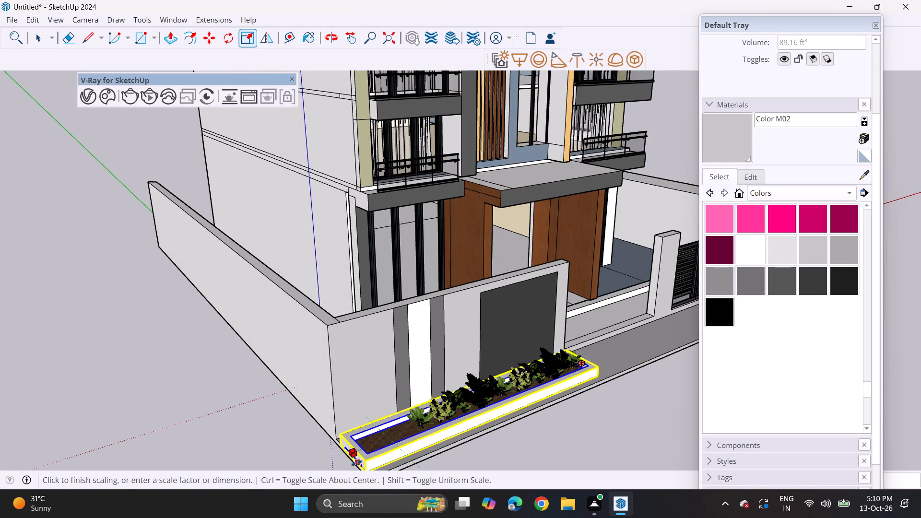
click(356, 463)
click(419, 420)
key(space)
Copy the light green plant nearest the striped wall panels a short way into the planter's empty soil.
click(432, 416)
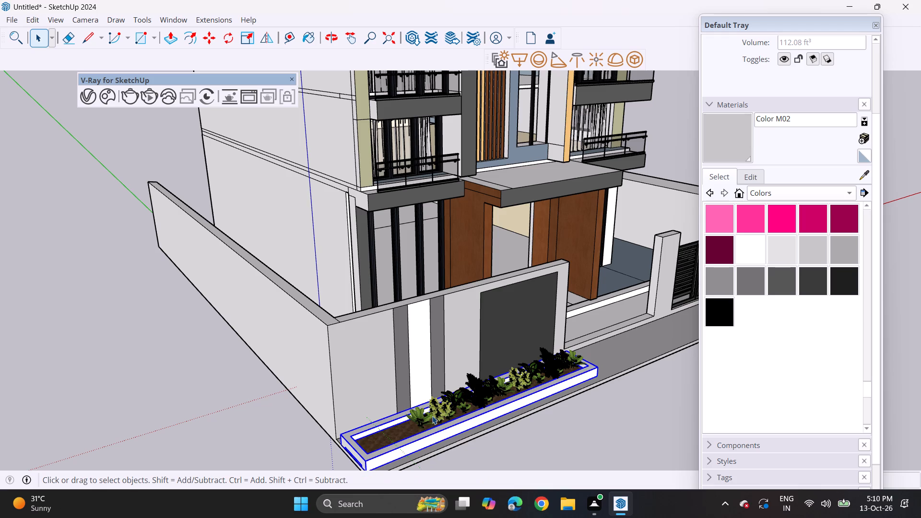
key(m)
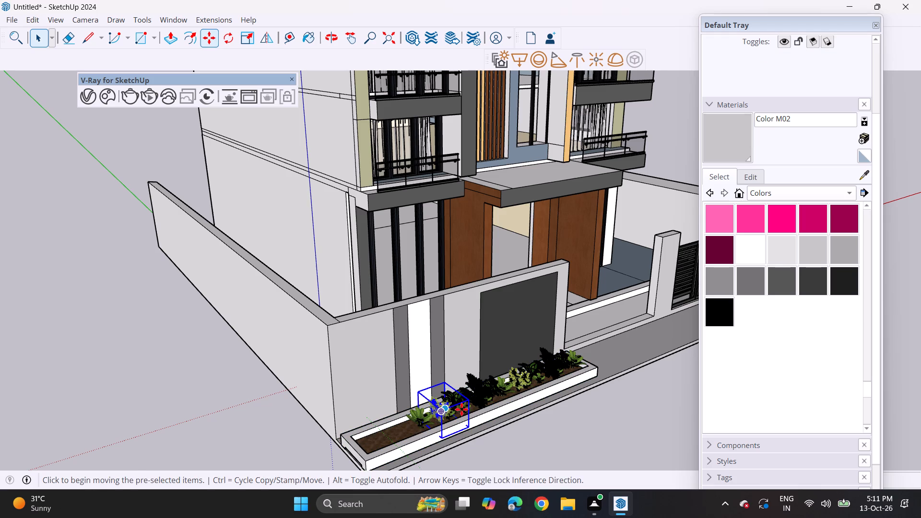
click(459, 410)
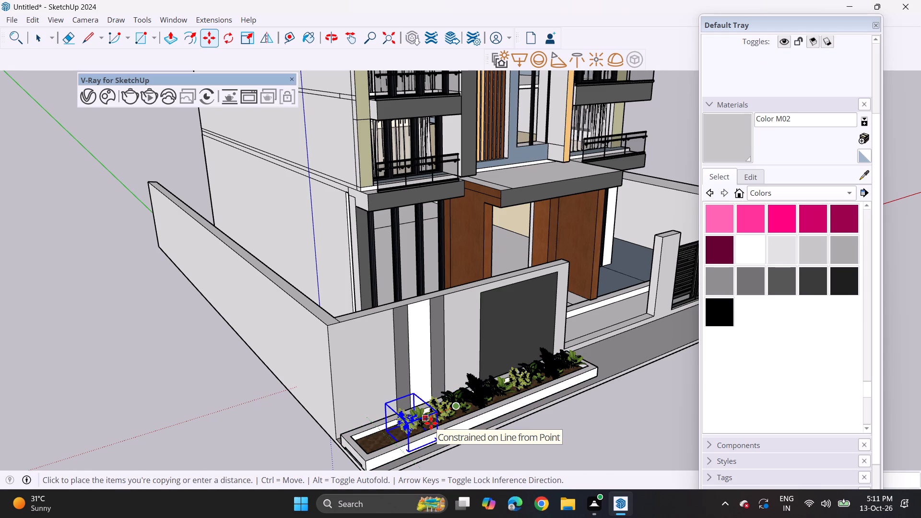
click(431, 423)
click(434, 425)
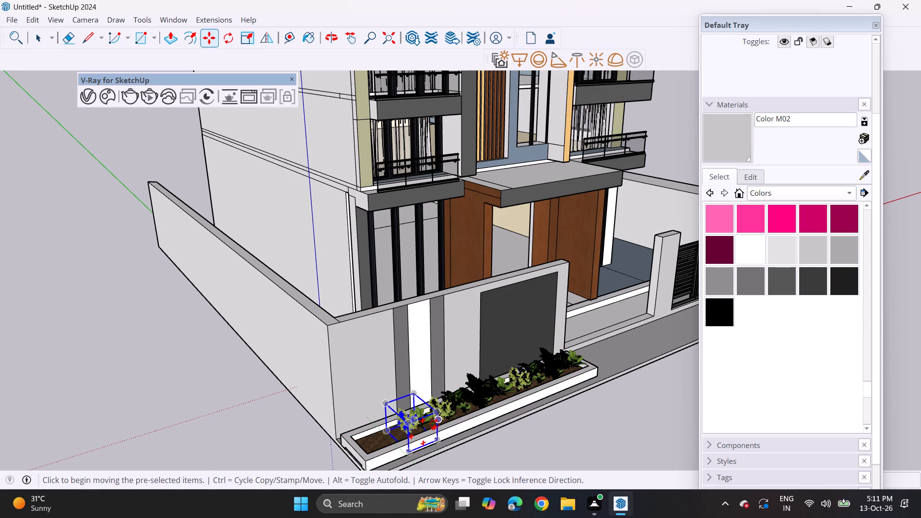
key(Escape)
key(space)
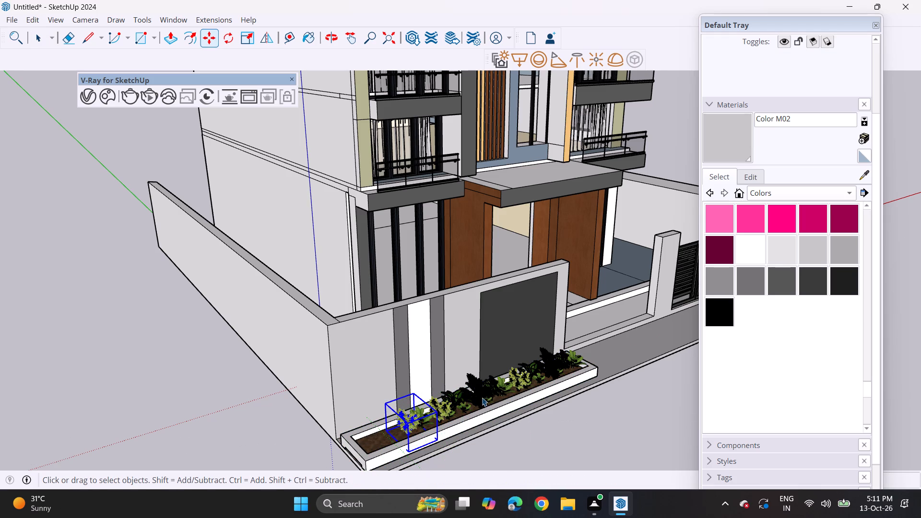
Copy the dark leafy plant from mid-planter into the remaining bare soil at the wall's outer end.
click(482, 398)
key(m)
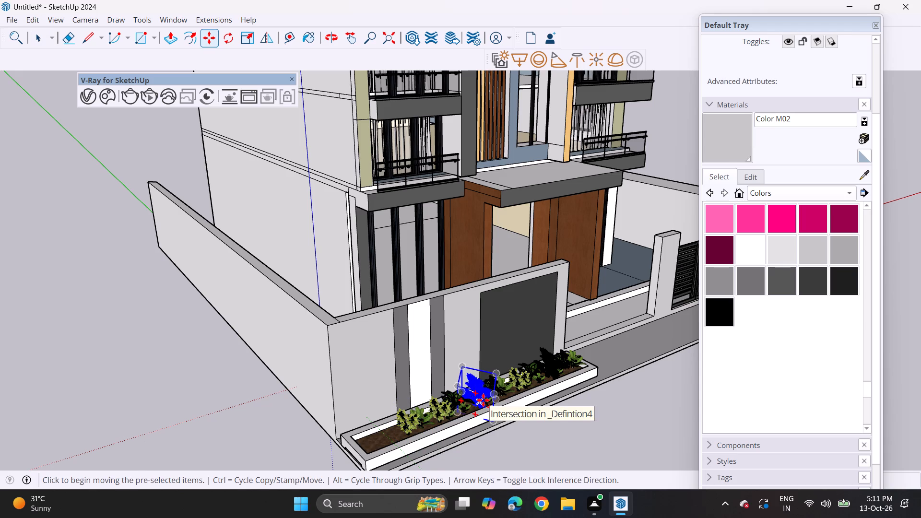
click(483, 400)
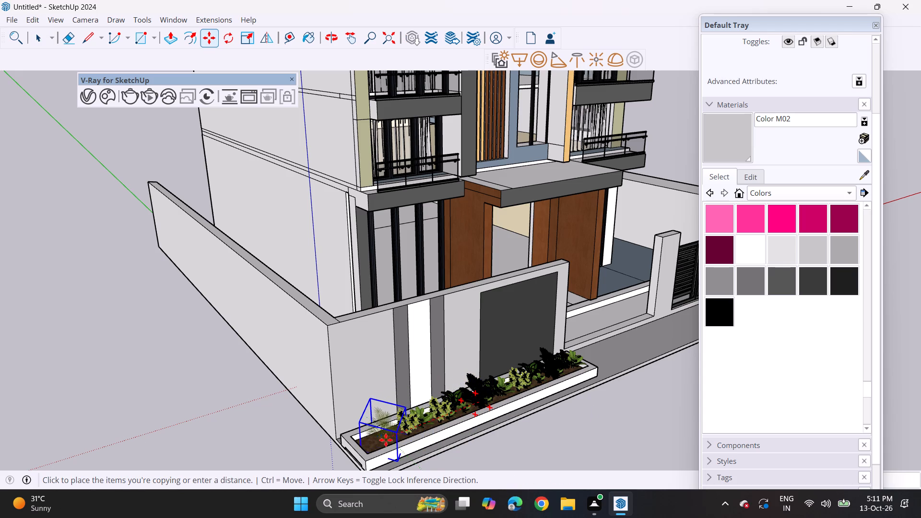
click(382, 442)
middle_drag(492, 415, 163, 371)
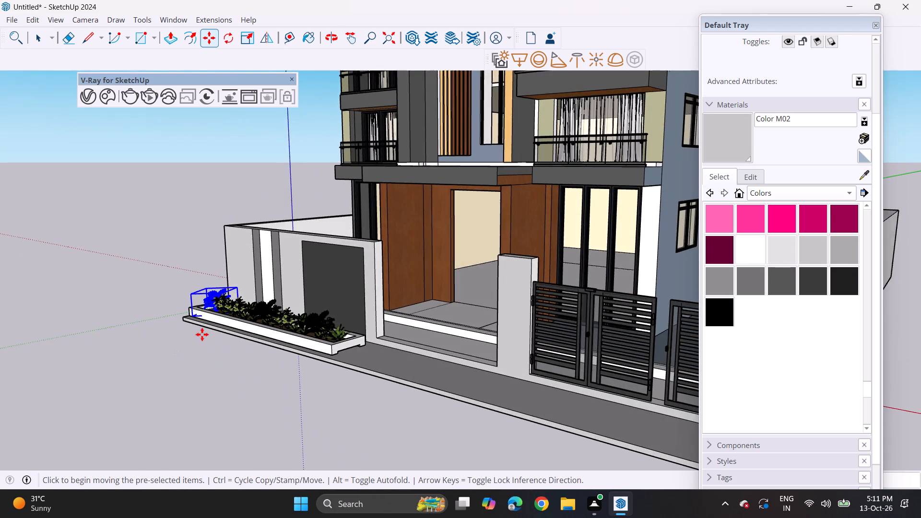
scroll(202, 334, down, 2)
key(space)
key(space)
click(160, 256)
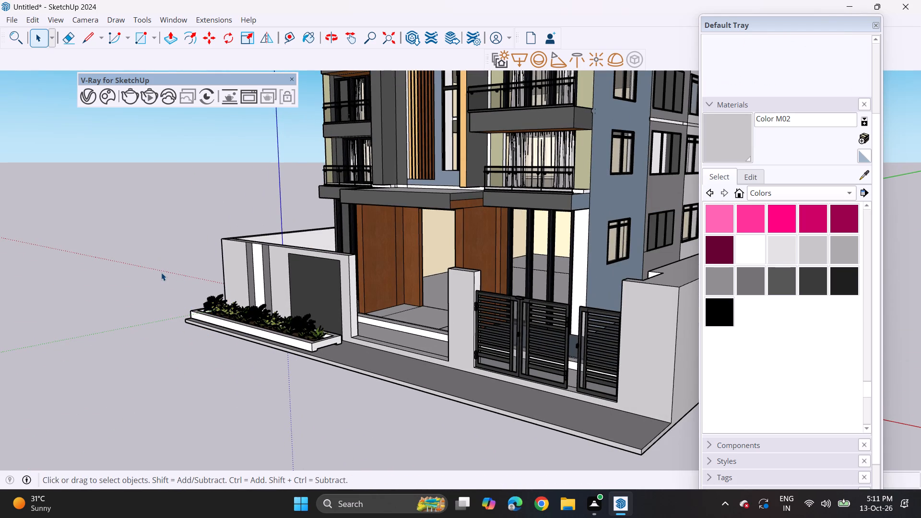
Examine the extended planter, entrance, gates and whole tower from close up and from a distance.
scroll(369, 343, up, 6)
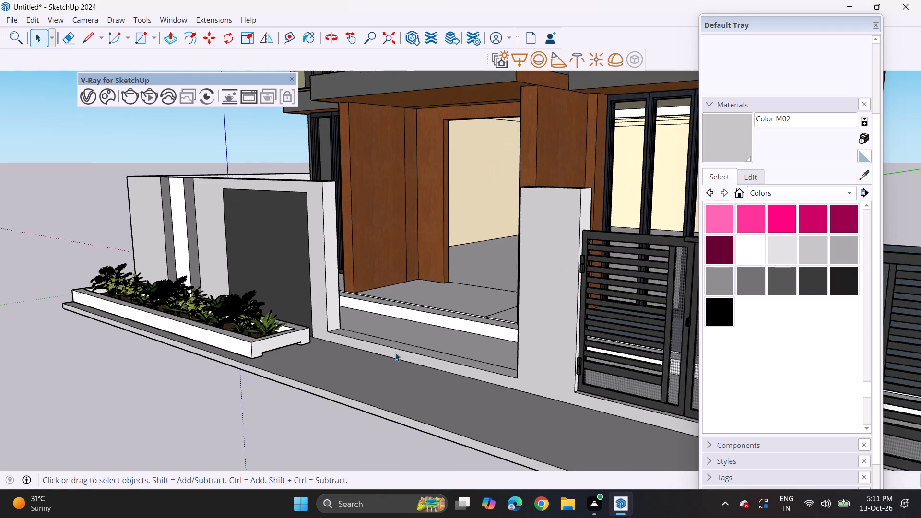
scroll(395, 353, up, 1)
scroll(391, 357, down, 6)
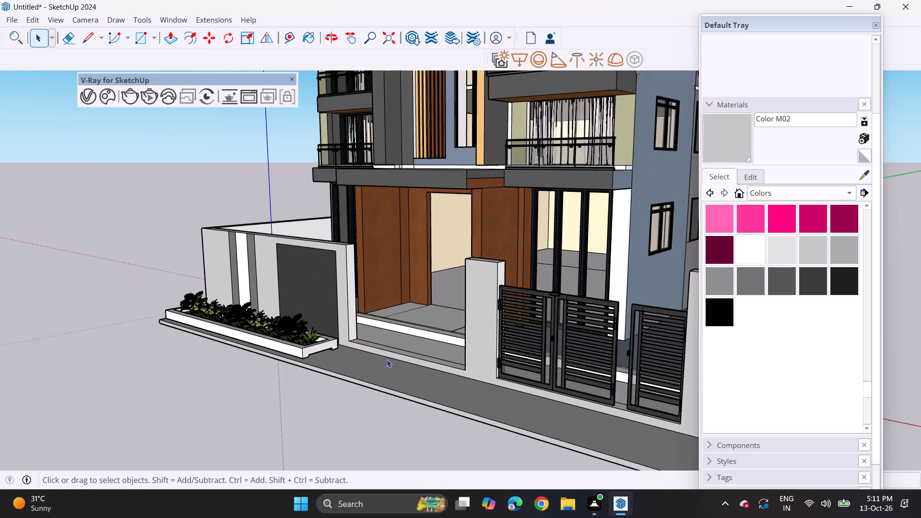
scroll(387, 359, down, 6)
middle_drag(397, 354, 373, 420)
middle_drag(376, 410, 370, 371)
scroll(370, 368, up, 1)
scroll(369, 343, down, 3)
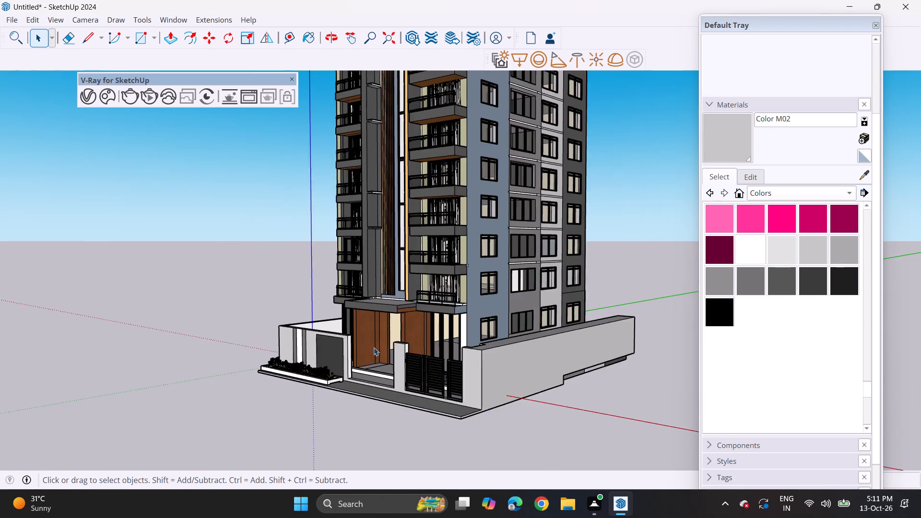
scroll(374, 347, down, 6)
shift+middle_drag(378, 353, 378, 387)
middle_drag(378, 382, 437, 358)
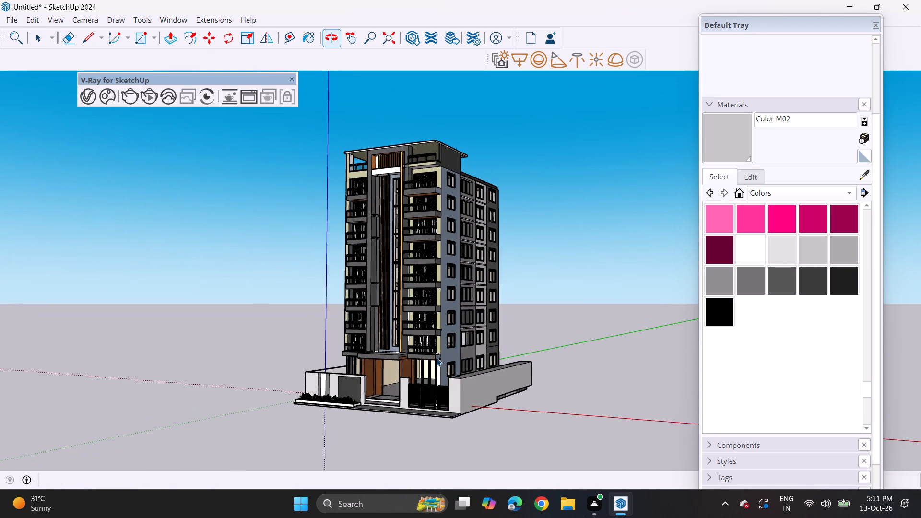
scroll(432, 358, up, 2)
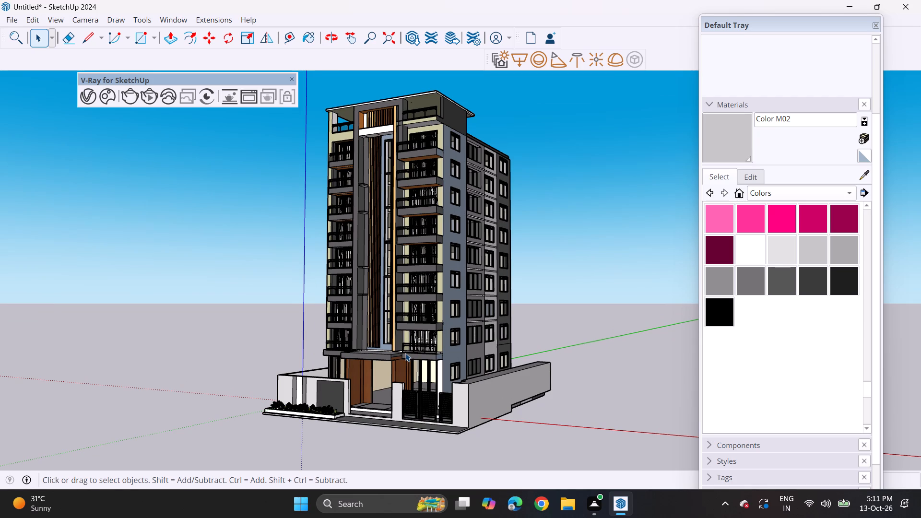
scroll(408, 350, up, 1)
middle_drag(408, 350, 424, 353)
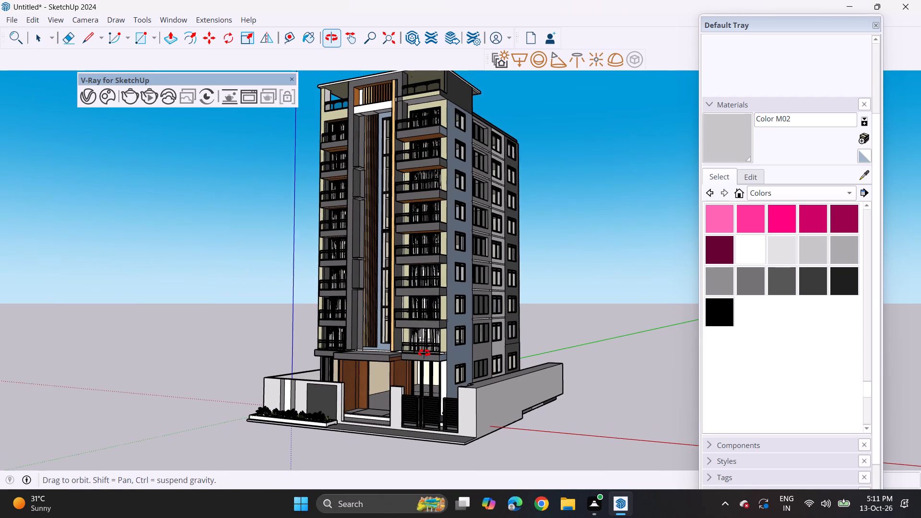
middle_drag(424, 353, 413, 355)
scroll(384, 340, up, 2)
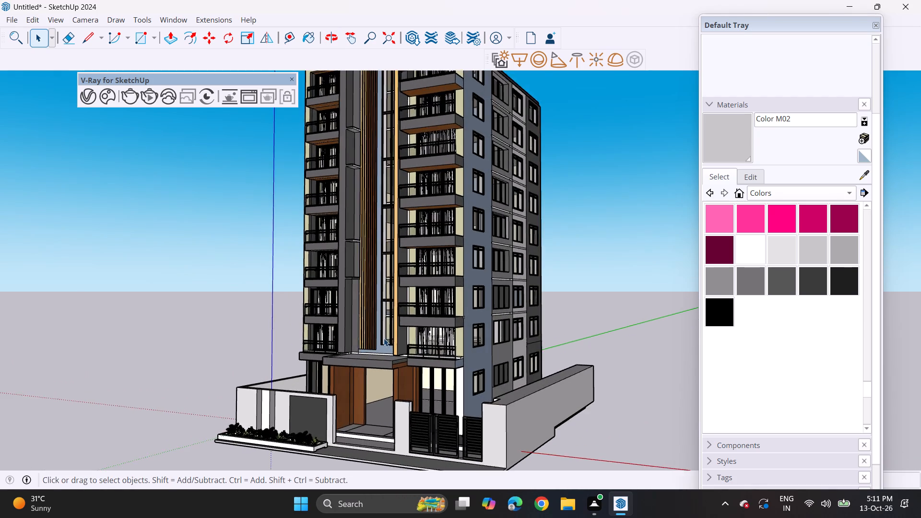
scroll(384, 338, up, 4)
Try to choose a medium grey from the Colors materials and apply it at the entrance canopy.
click(860, 172)
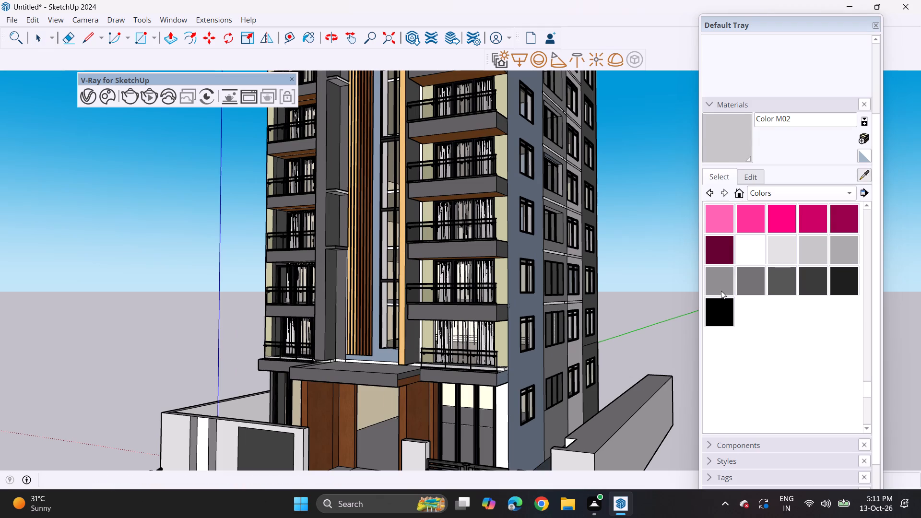
drag(745, 275, 745, 283)
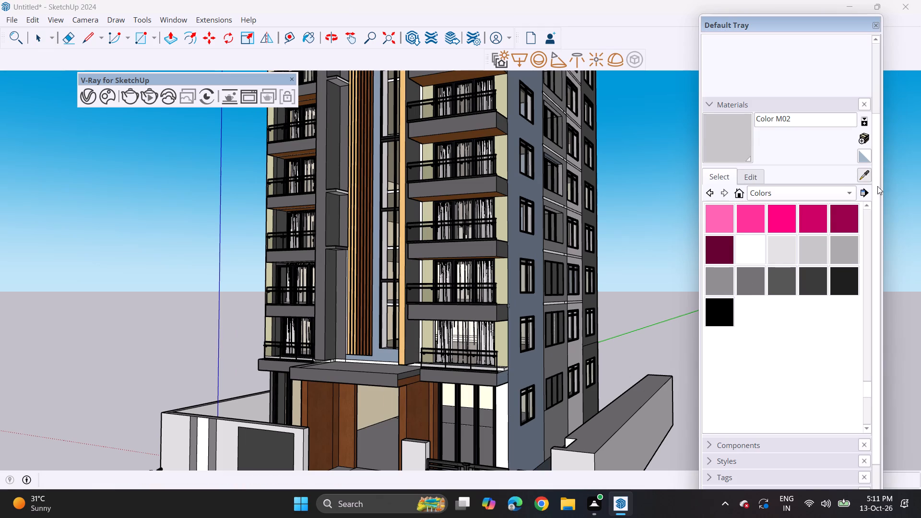
click(747, 274)
double_click(747, 277)
click(750, 275)
drag(783, 249, 782, 254)
click(769, 292)
click(354, 362)
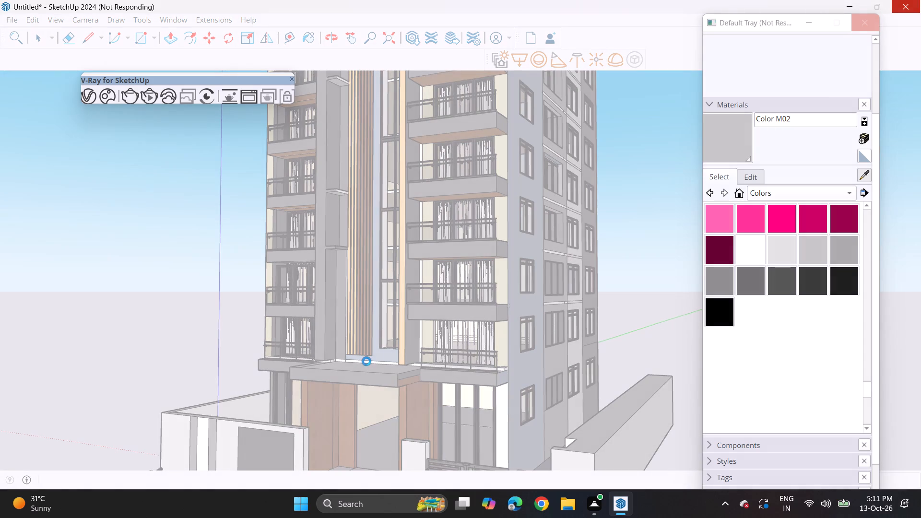
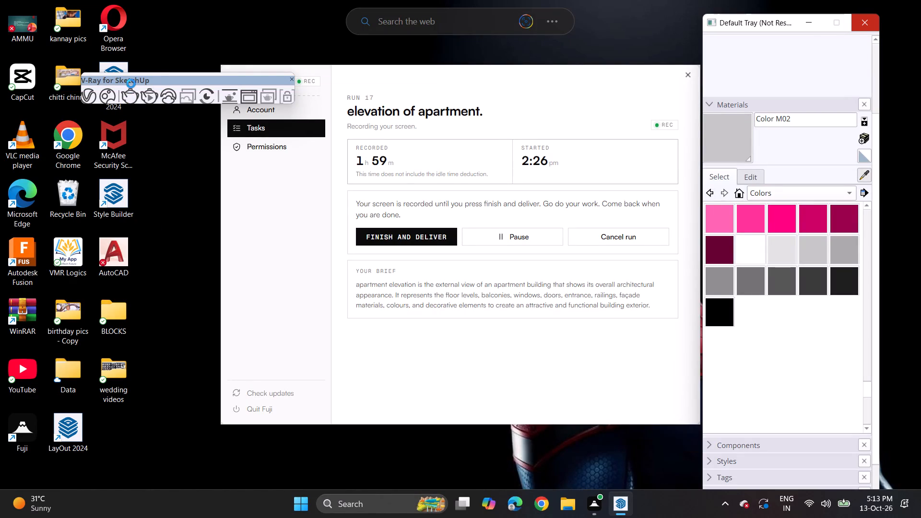
Close the unresponsive SketchUp application instead of waiting for it.
double_click(115, 66)
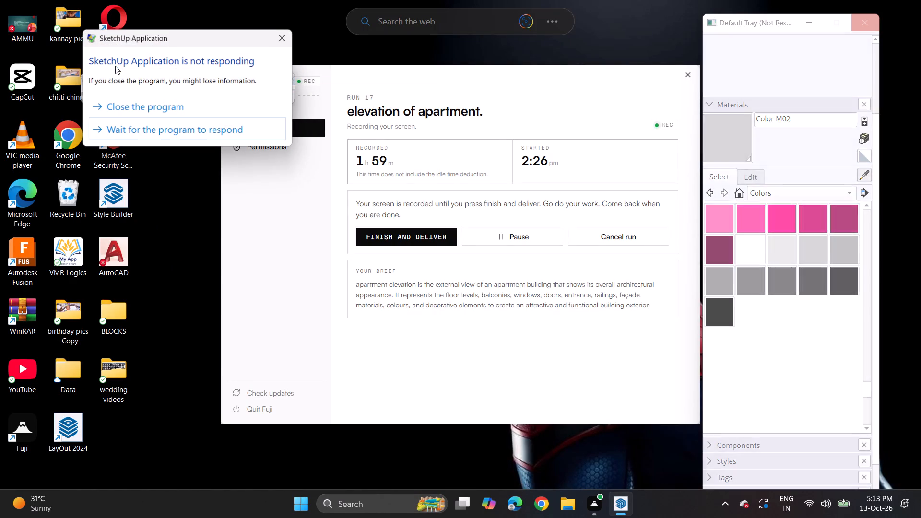
click(125, 112)
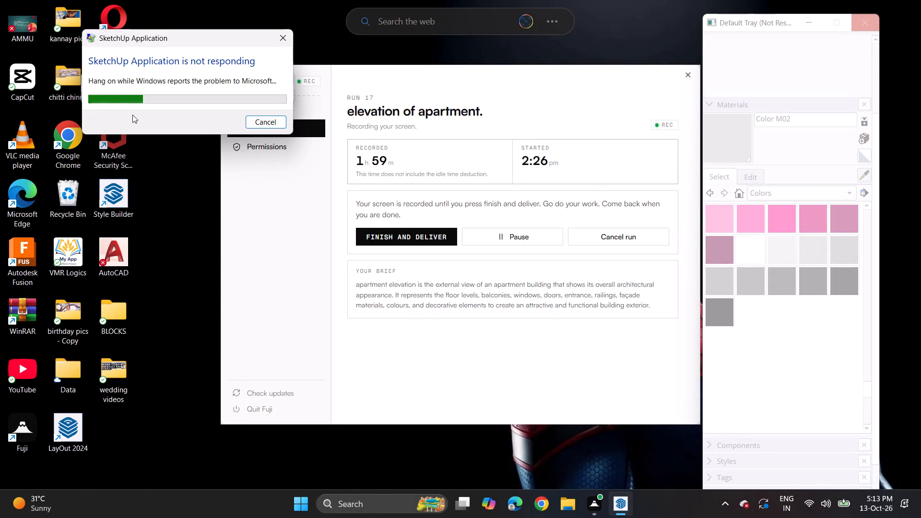
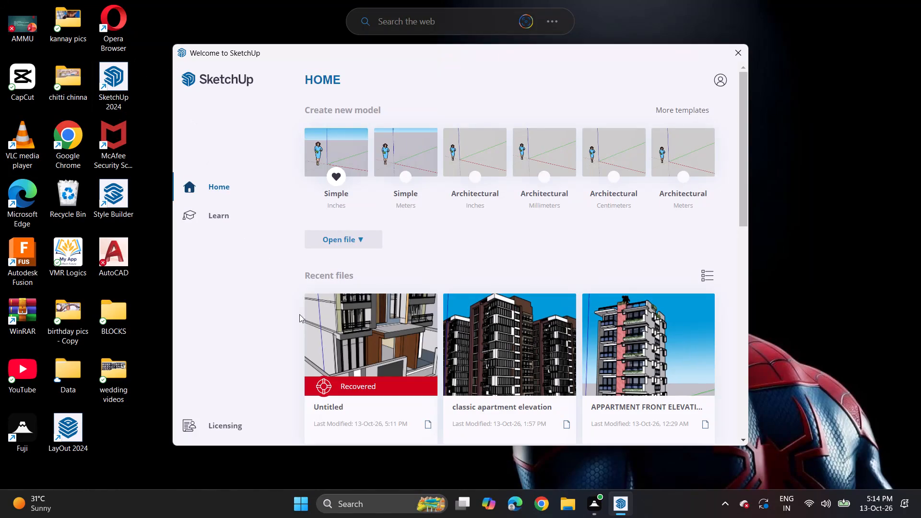
Choose the recovered "Untitled" model from the recent files for reopening.
click(361, 347)
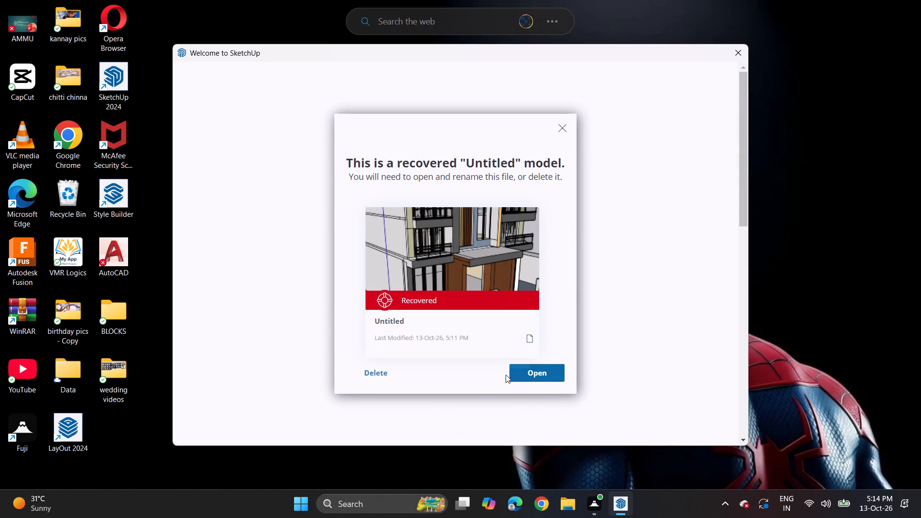
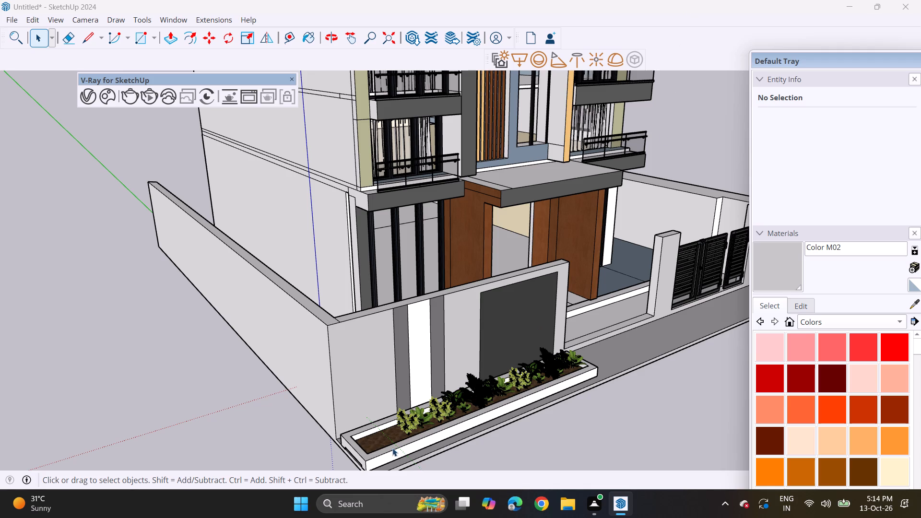
Copy the Areca palm plant twice along the planter to fill the empty soil at its outer corner end.
click(480, 396)
key(m)
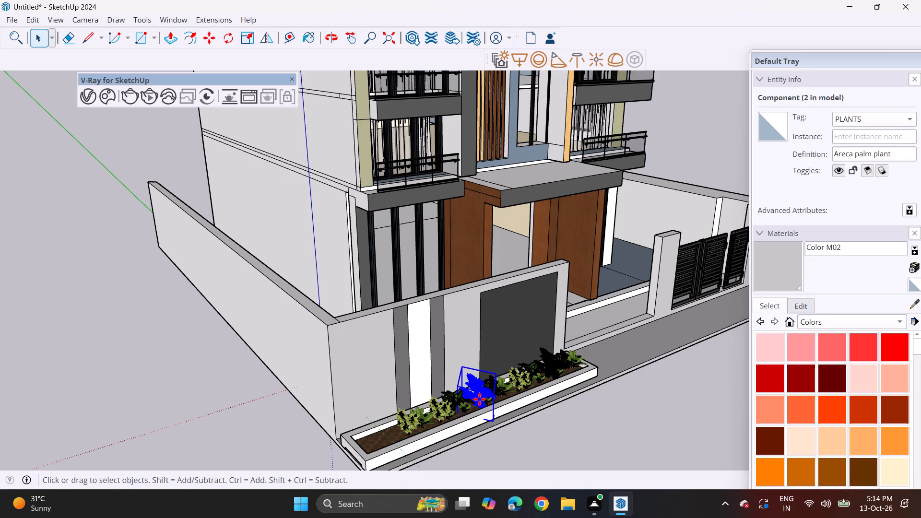
click(483, 396)
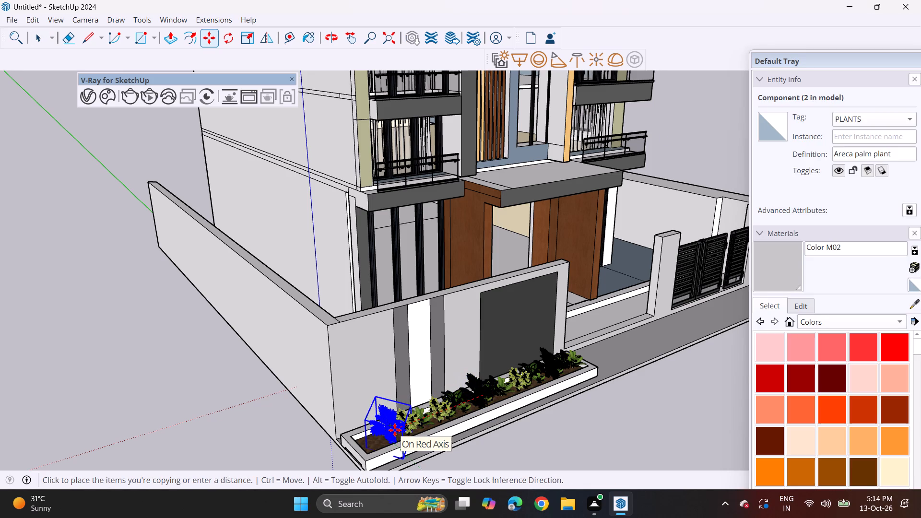
click(395, 430)
click(402, 428)
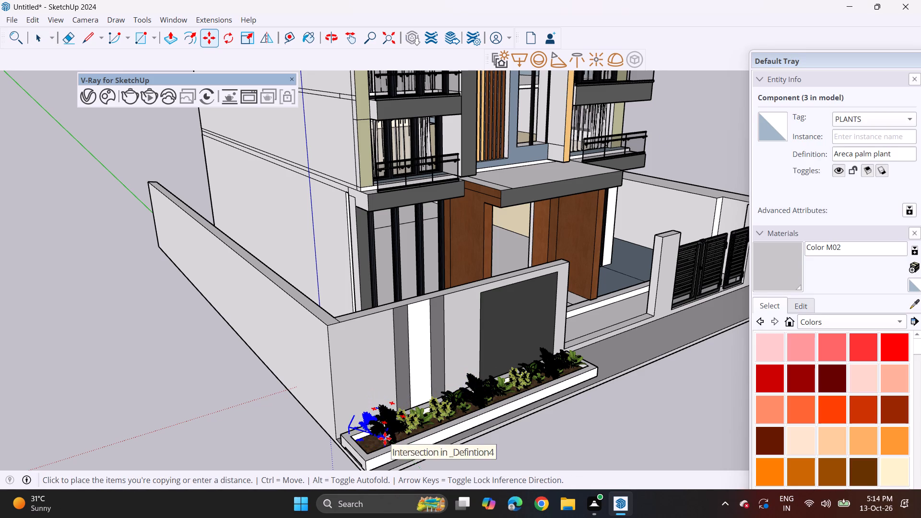
click(380, 441)
middle_drag(564, 400, 307, 386)
middle_drag(415, 337, 365, 340)
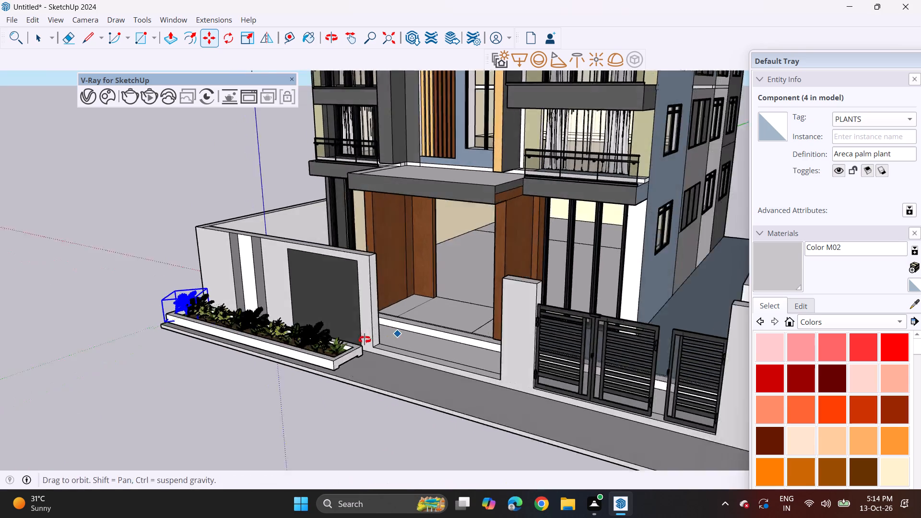
middle_drag(365, 340, 328, 341)
scroll(331, 341, up, 1)
key(space)
click(138, 176)
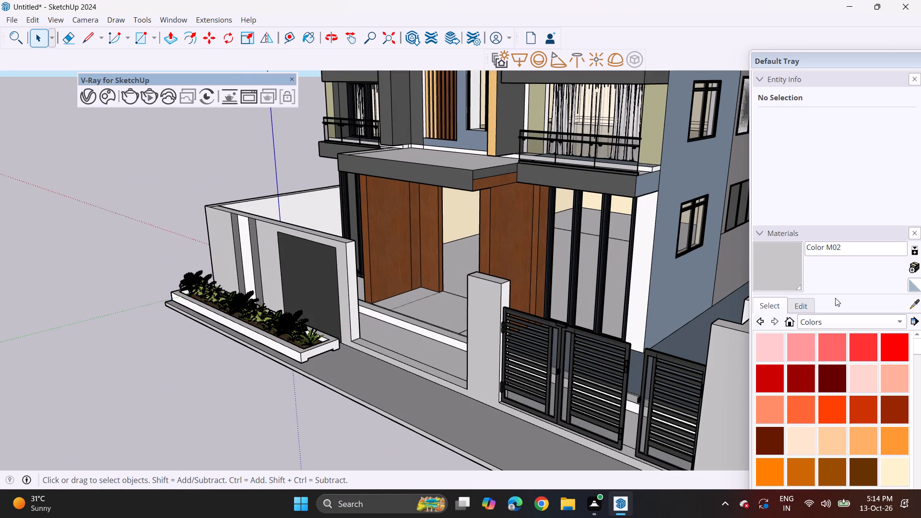
Switch the material library to the Tile collection.
click(816, 324)
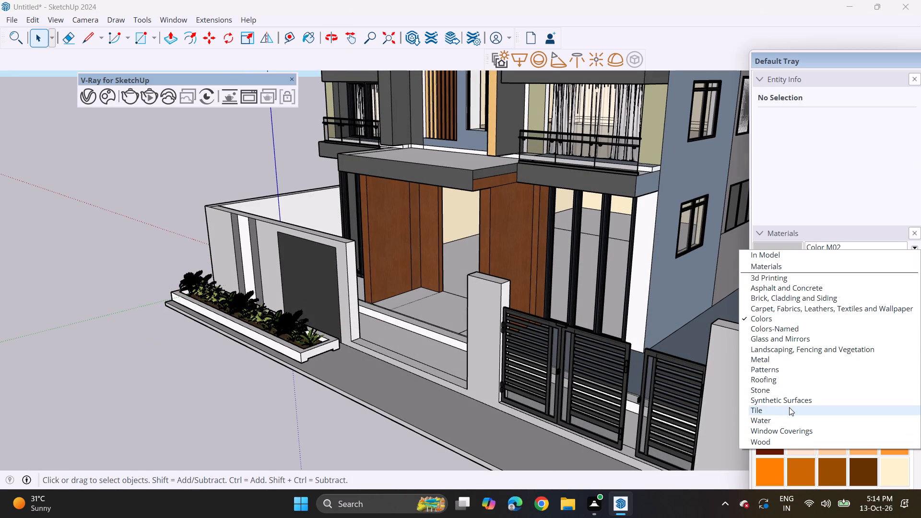
click(788, 410)
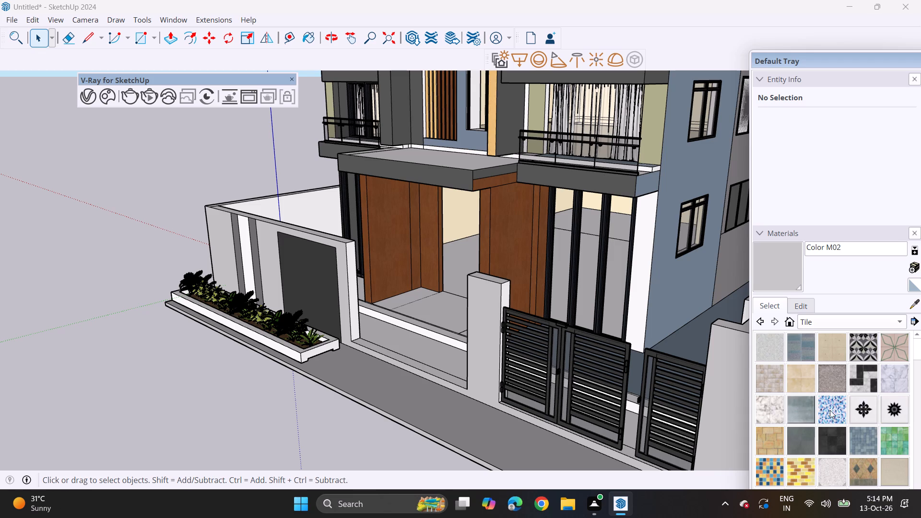
scroll(835, 424, down, 3)
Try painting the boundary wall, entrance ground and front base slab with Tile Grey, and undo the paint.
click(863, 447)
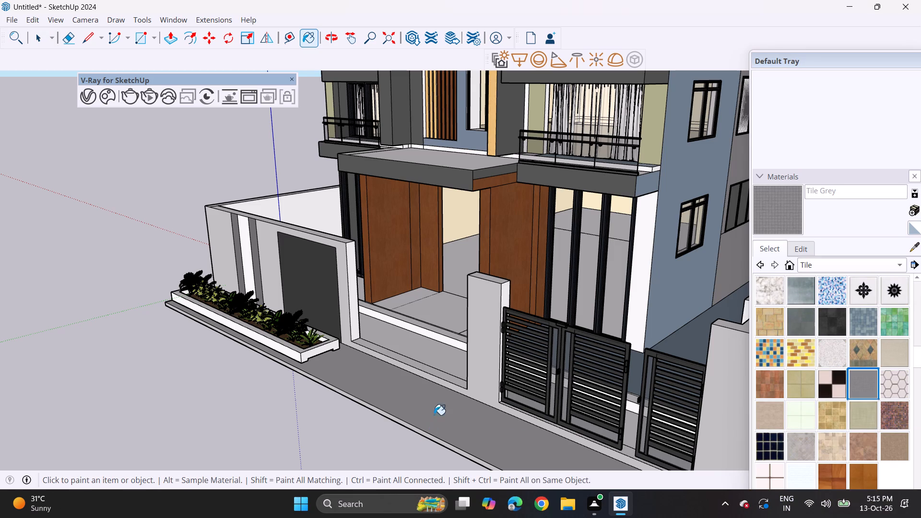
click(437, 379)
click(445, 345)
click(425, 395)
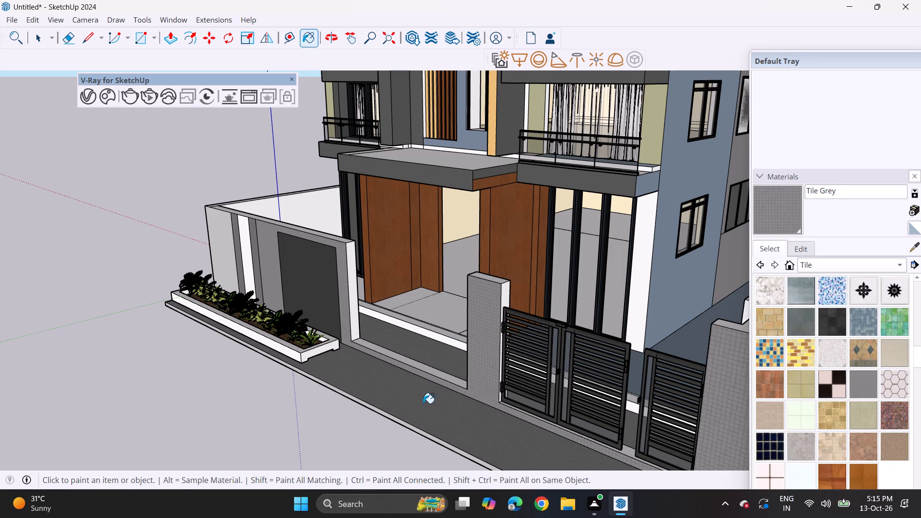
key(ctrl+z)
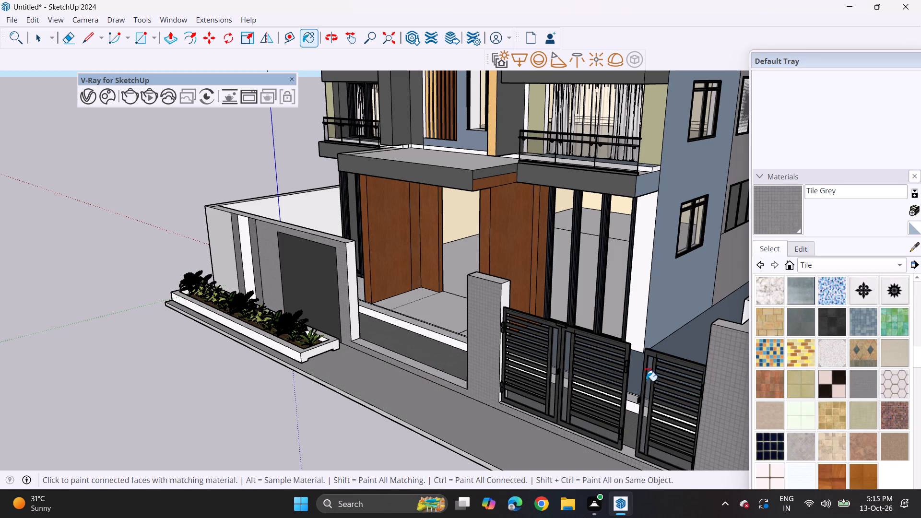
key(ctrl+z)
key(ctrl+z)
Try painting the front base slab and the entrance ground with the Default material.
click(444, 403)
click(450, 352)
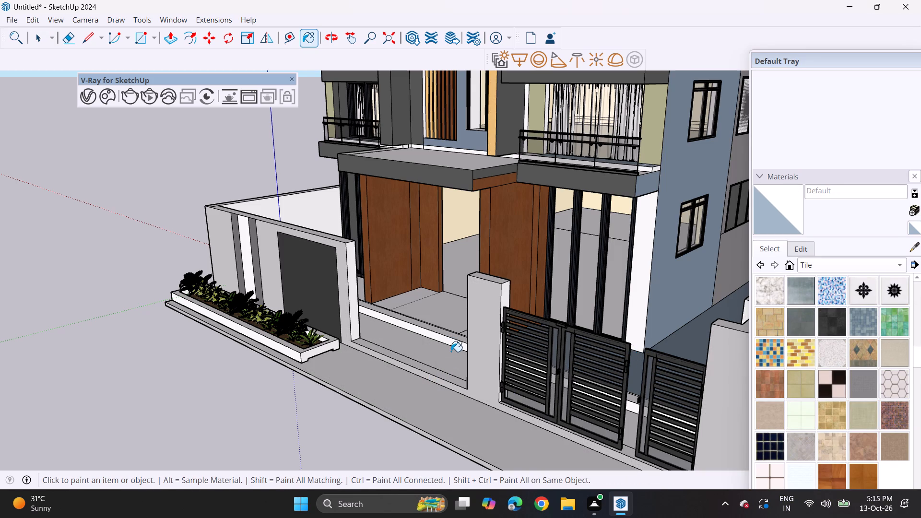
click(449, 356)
Paint the ground behind the boundary wall at the entrance and the front base slab with Tile Grey.
click(856, 382)
click(444, 365)
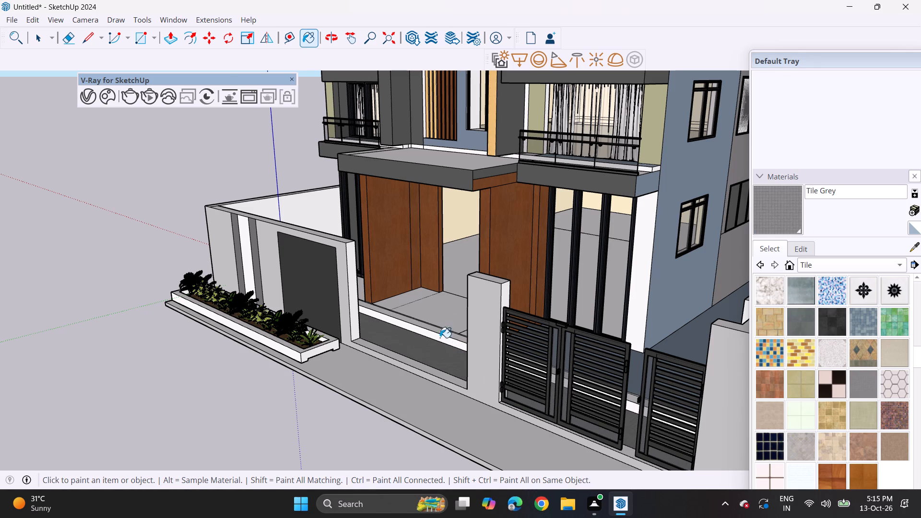
click(421, 390)
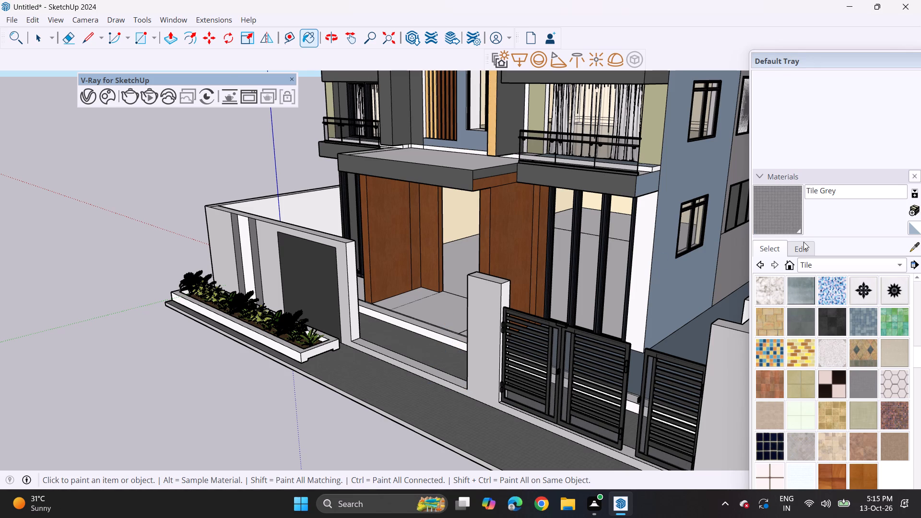
Enlarge the Tile Grey texture by setting its width to 500.
click(799, 249)
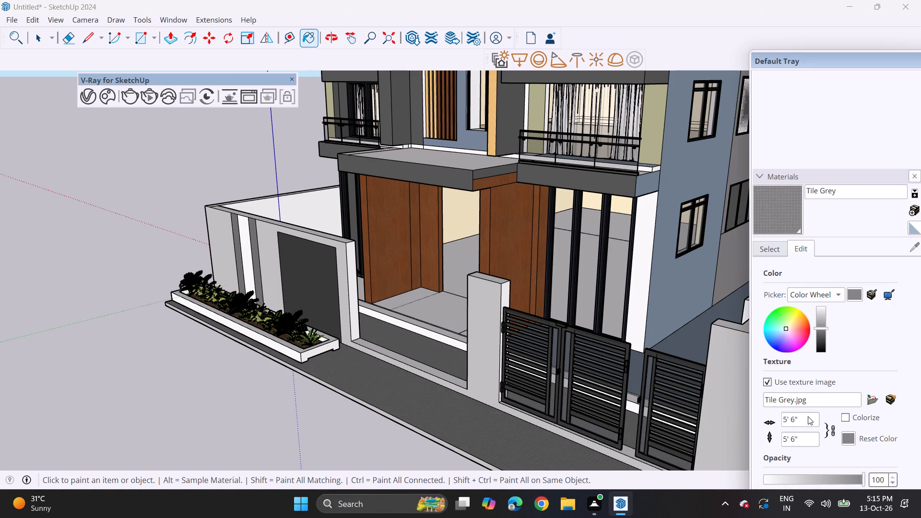
click(805, 418)
key(BackSpace)
key(BackSpace)
key(BackSpace)
key(BackSpace)
key(BackSpace)
key(BackSpace)
key(BackSpace)
key(BackSpace)
key(BackSpace)
key(BackSpace)
text(500)
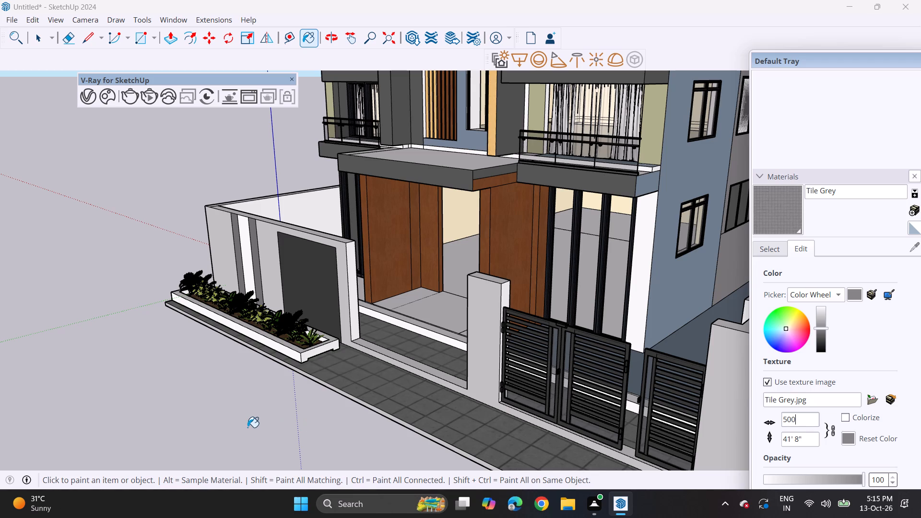
key(space)
click(242, 422)
View the whole tower with its boundary wall in a front three-quarter perspective.
middle_drag(254, 410, 278, 343)
scroll(284, 317, down, 5)
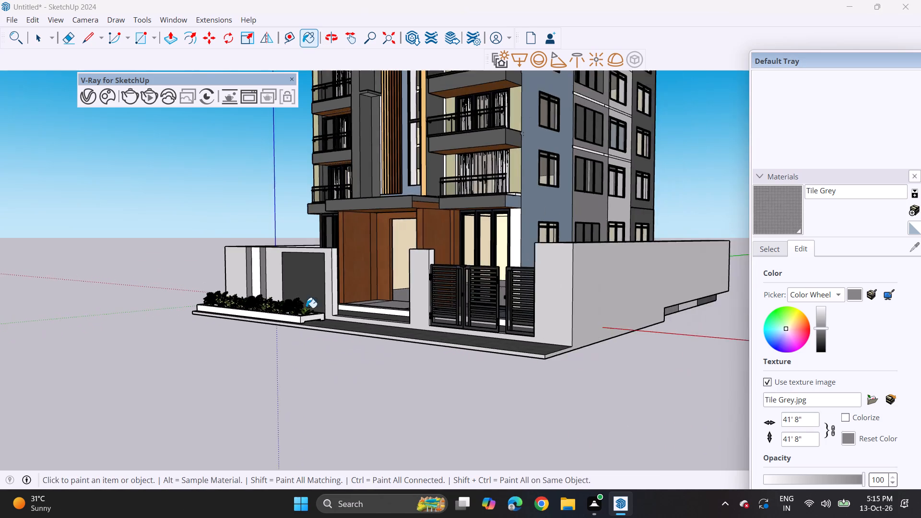
shift+middle_drag(353, 303, 349, 396)
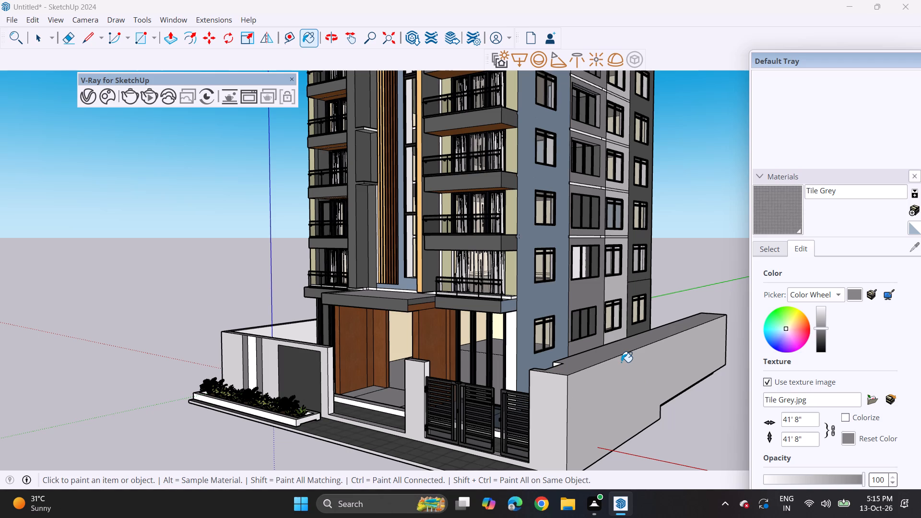
scroll(509, 328, down, 5)
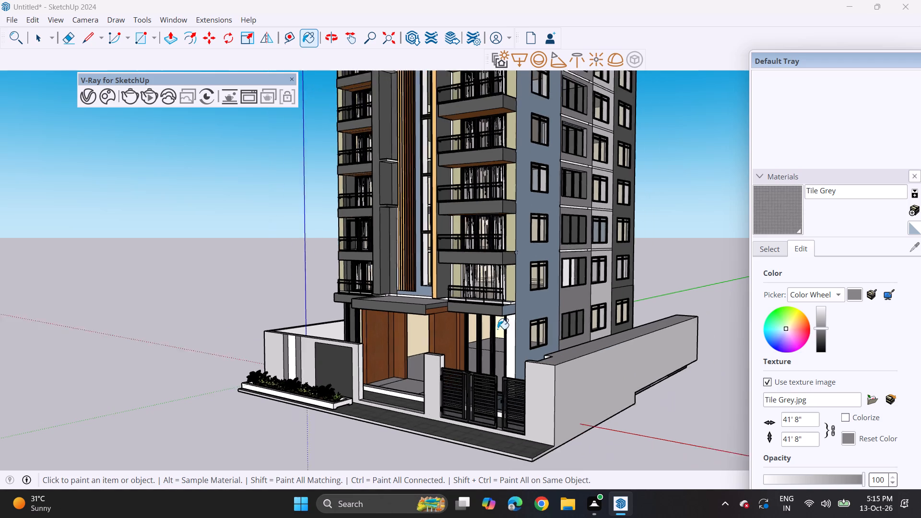
scroll(467, 294, down, 3)
shift+middle_drag(476, 288, 497, 353)
middle_drag(516, 343, 496, 348)
scroll(499, 339, up, 2)
middle_drag(507, 341, 497, 320)
scroll(491, 324, down, 2)
shift+middle_drag(489, 326, 479, 334)
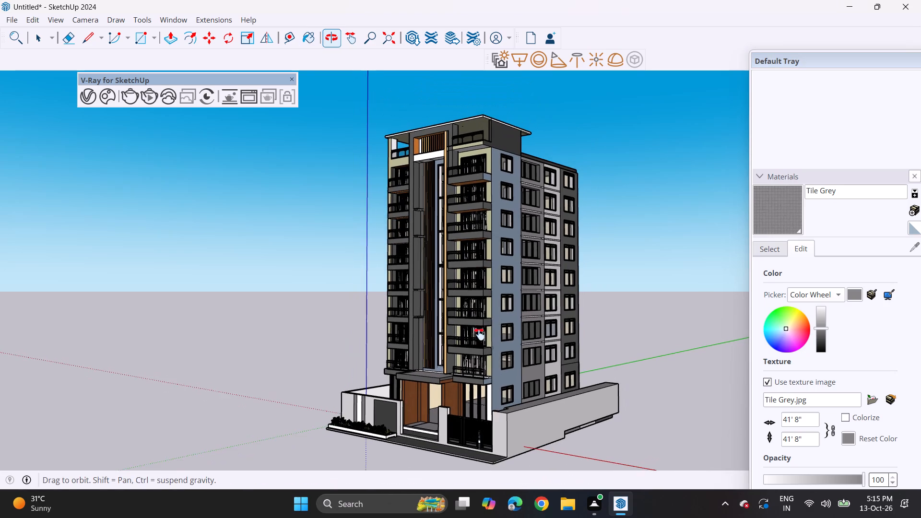
shift+middle_drag(479, 334, 438, 334)
middle_drag(444, 345, 518, 326)
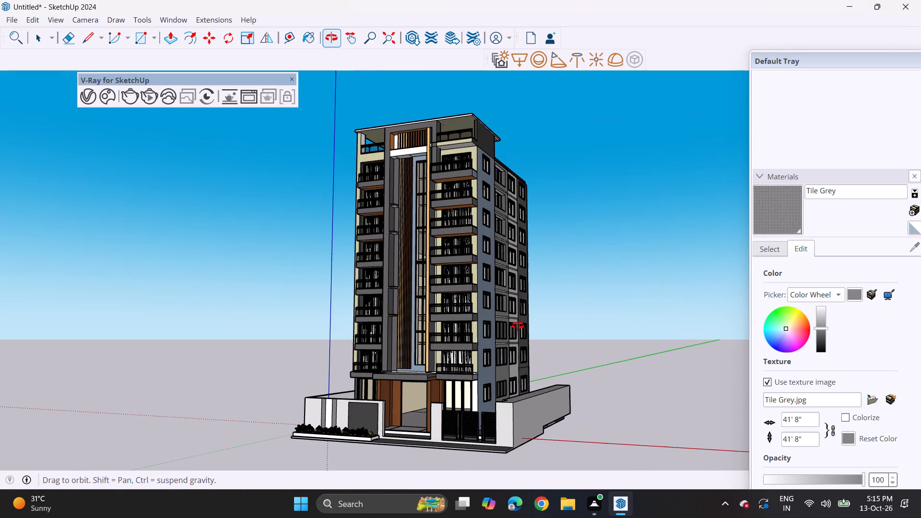
middle_drag(518, 326, 529, 334)
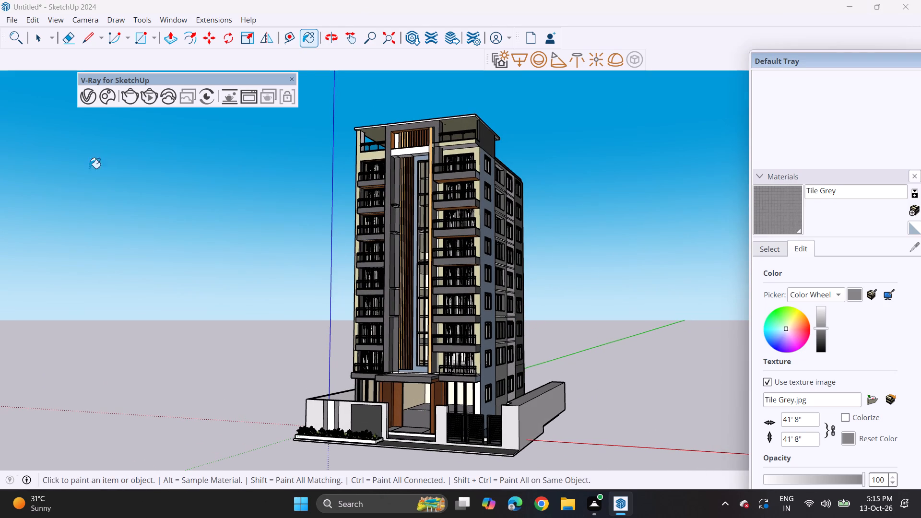
Export the current view as a PNG image named "ELEVATION OF APARTMENT" in the Downloads folder.
click(14, 17)
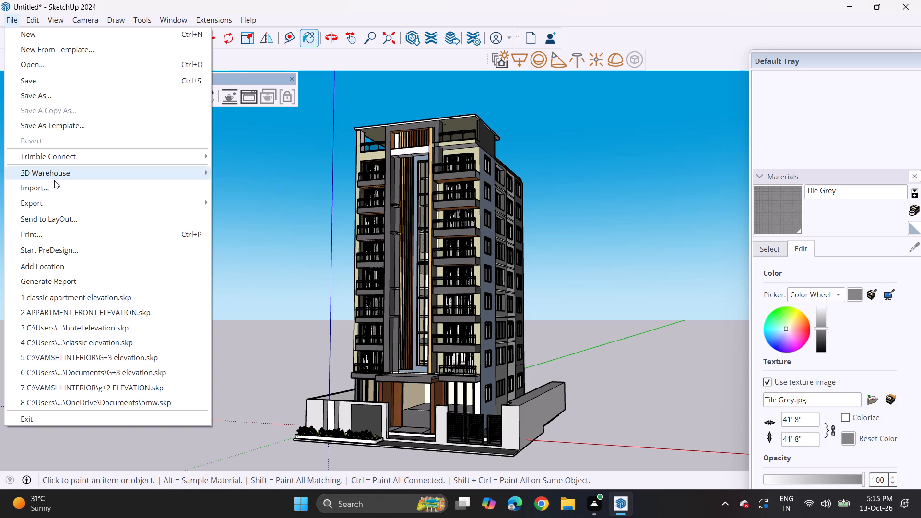
click(56, 202)
click(249, 216)
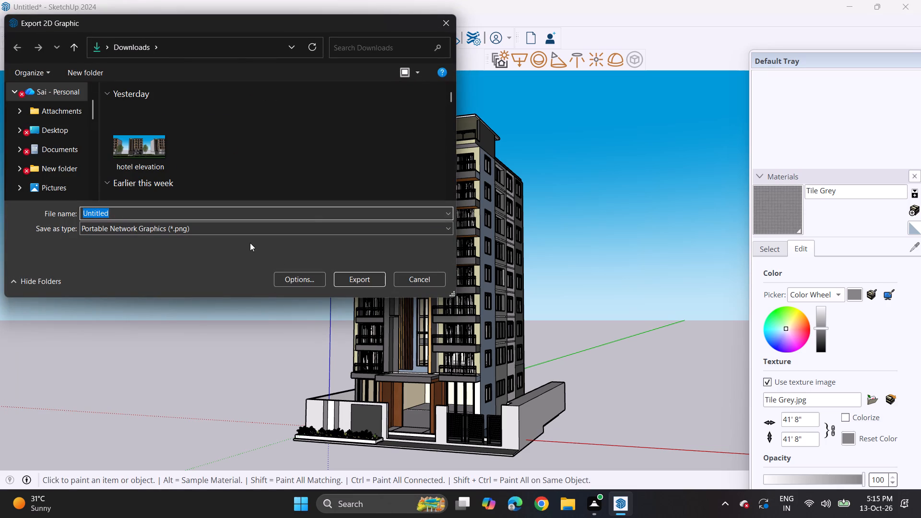
key(BackSpace)
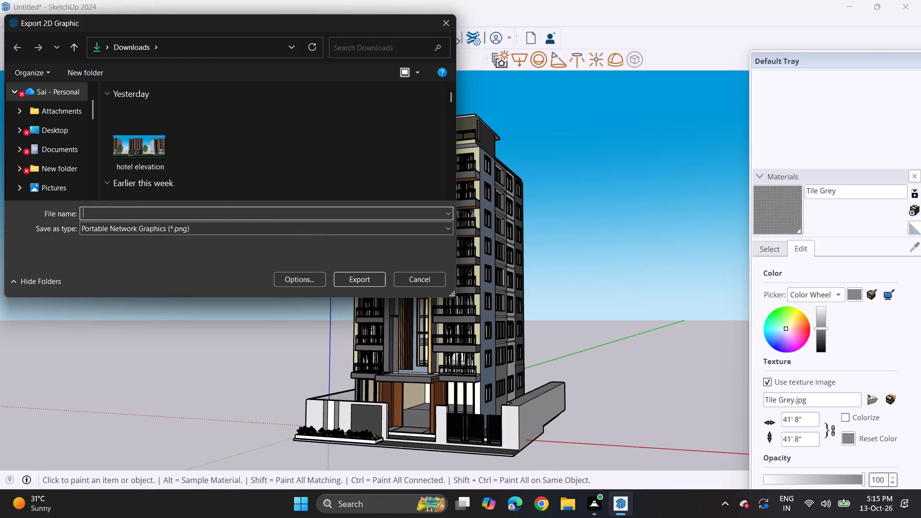
text(ELEVATION OF)
key(space)
text(APAT)
key(BackSpace)
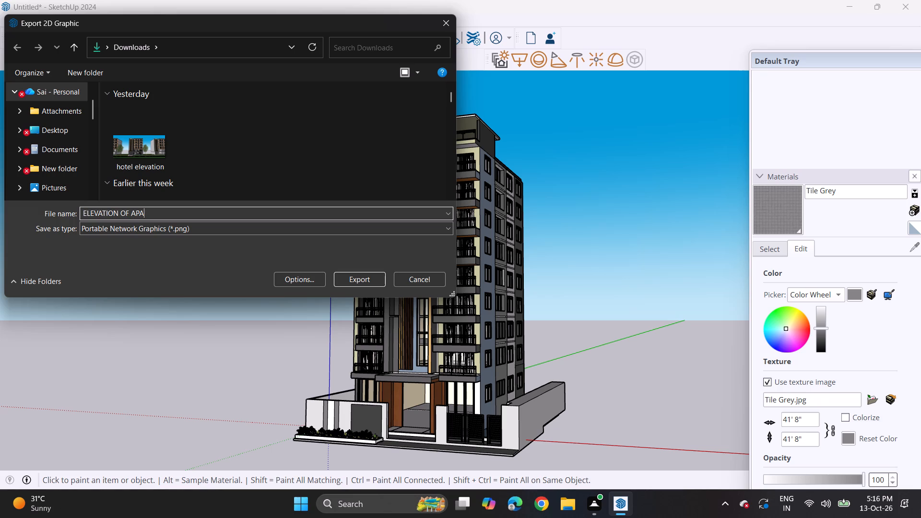
key(BackSpace)
text(AR)
text(TMENT)
click(360, 283)
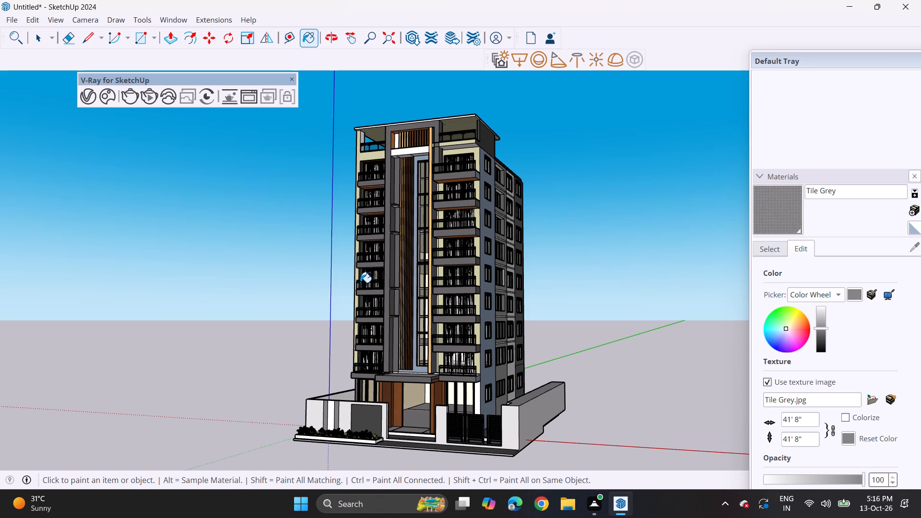
Save the model as "ELEVATION OF APARTMENT" in the Documents folder.
click(20, 21)
click(10, 18)
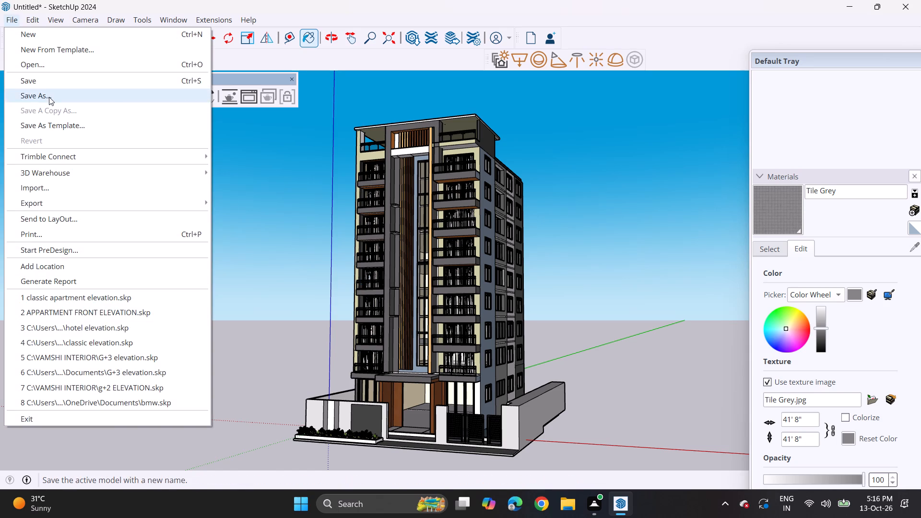
click(49, 97)
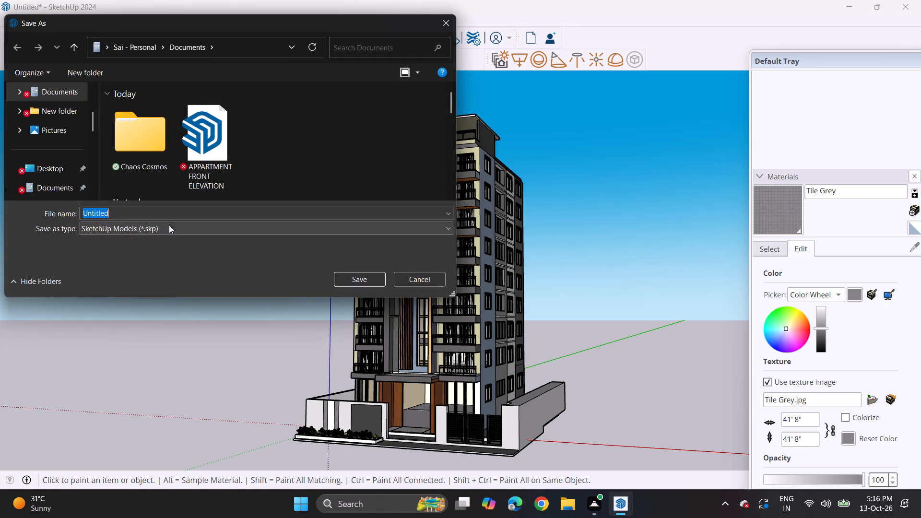
key(BackSpace)
text(ELEVATION OF APAR)
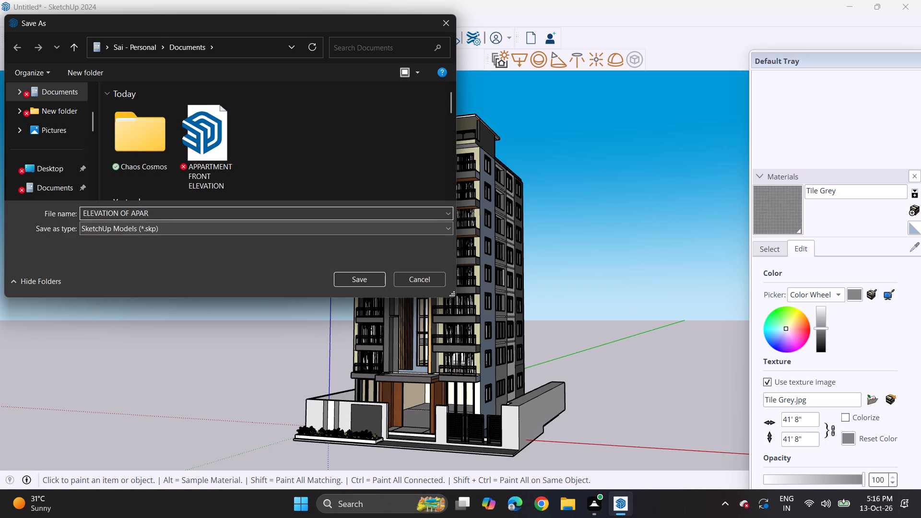
text(TENT)
key(Left)
key(Left)
key(Left)
key(Left)
key(Right)
key(m)
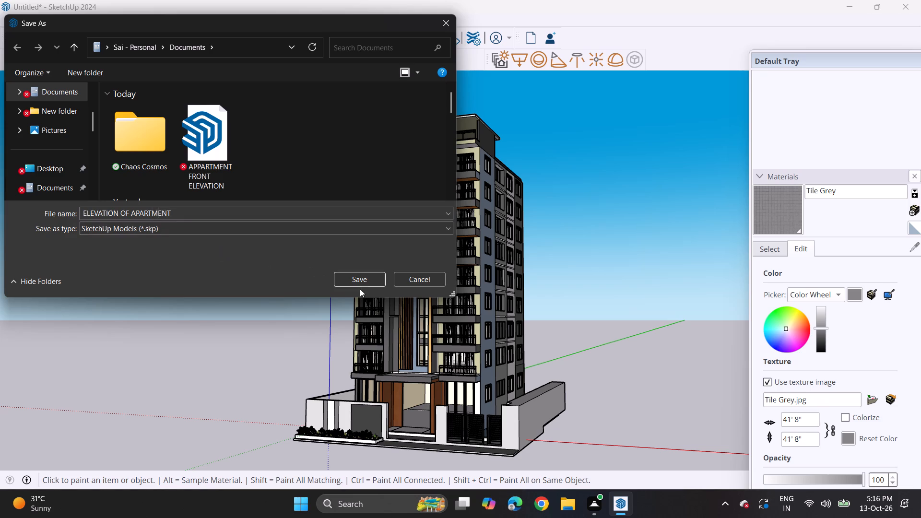
click(359, 283)
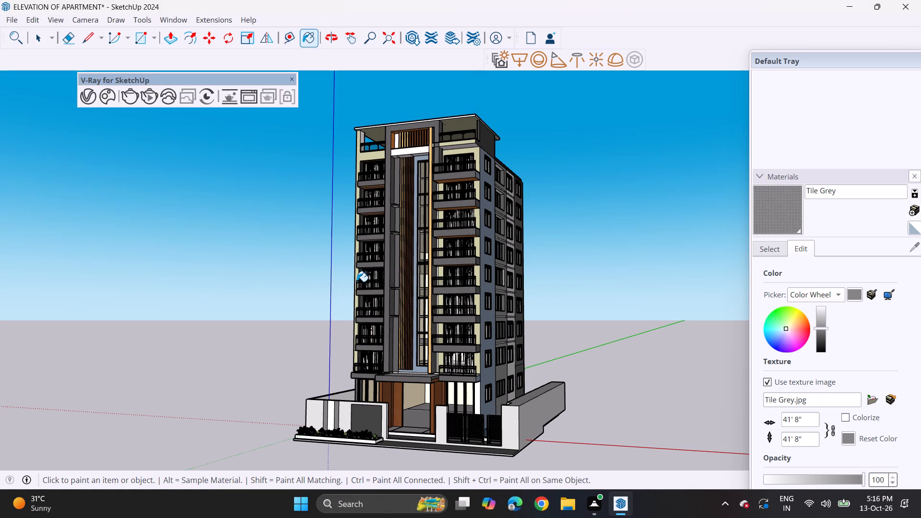